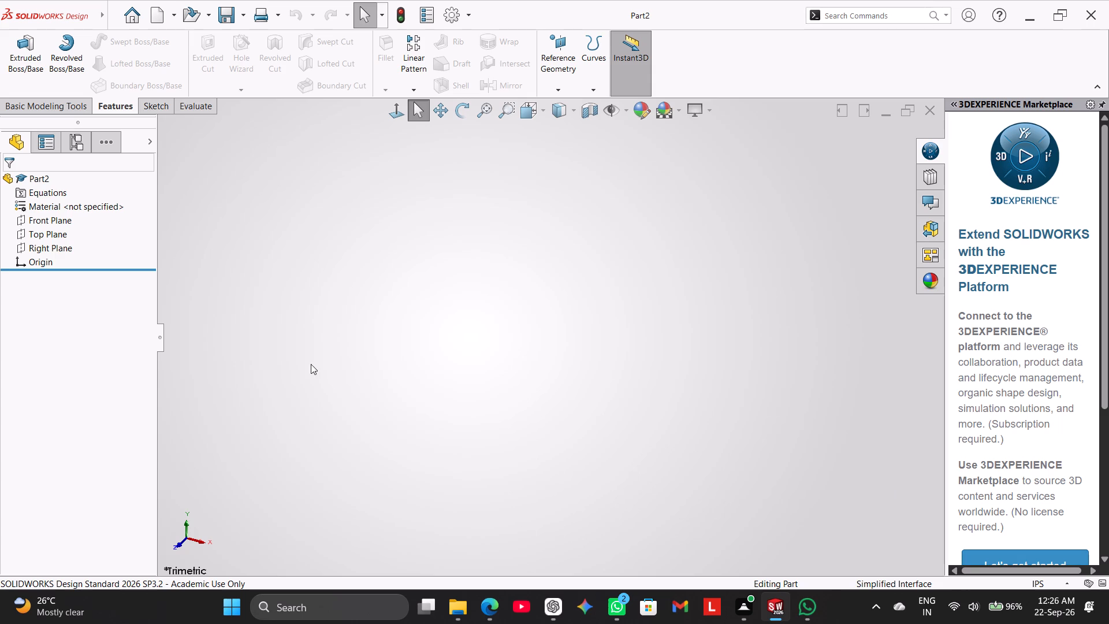
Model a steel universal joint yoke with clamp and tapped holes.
Start a new sketch on the Front Plane.
left_click(149, 103)
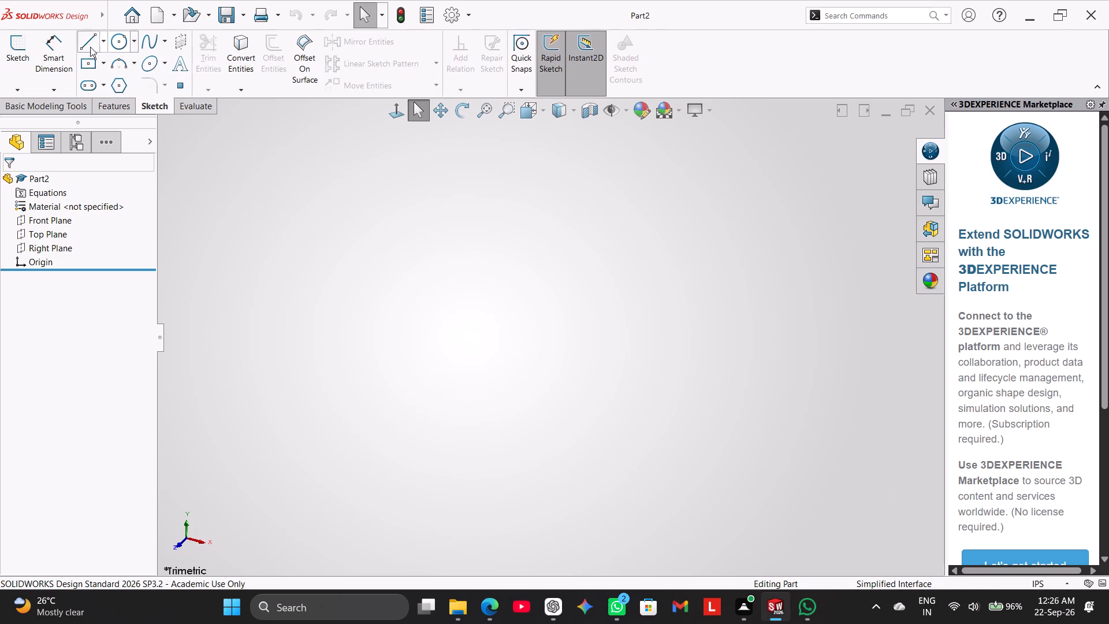
left_click(5, 58)
left_click(375, 202)
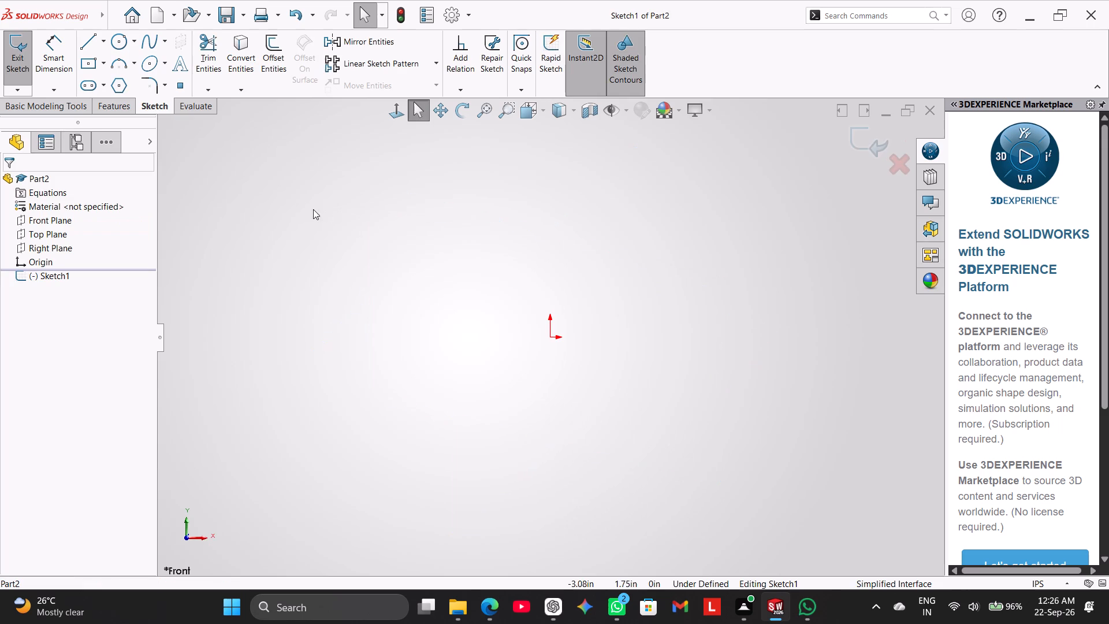
right_click(410, 298)
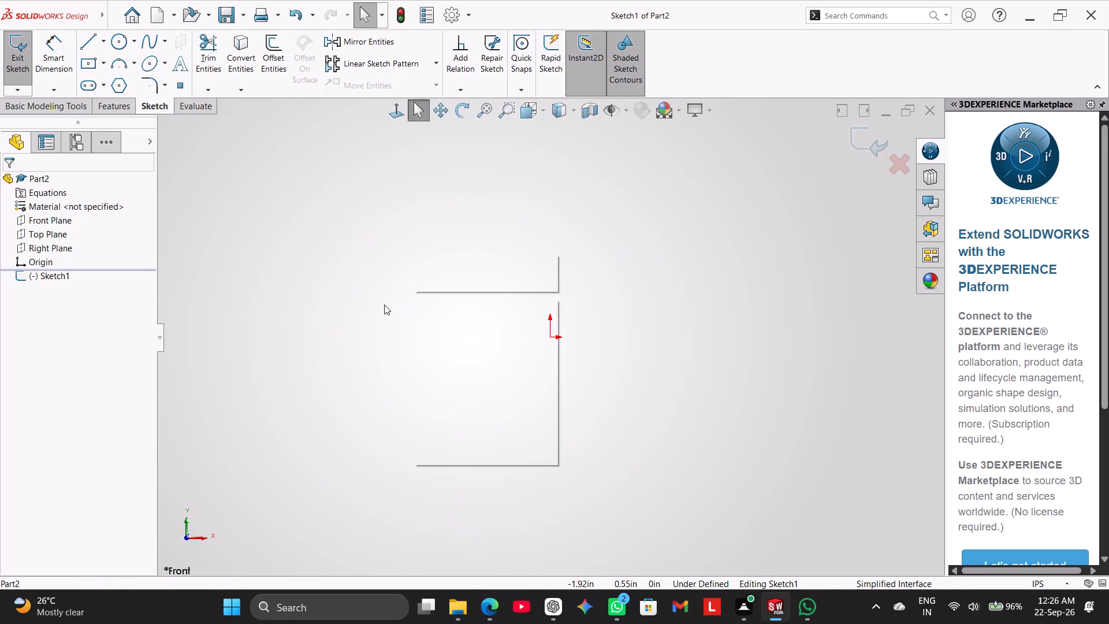
left_click(384, 304)
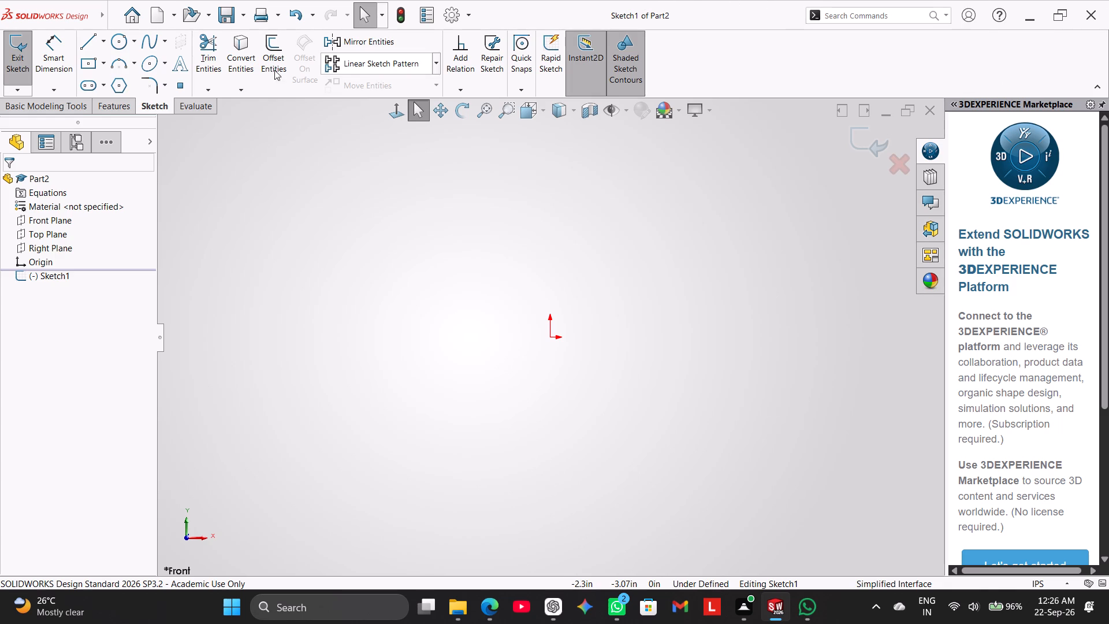
Draw a horizontal construction centerline through the origin, starting about 4.04 in to its left and extending well past it to the right.
left_click(105, 39)
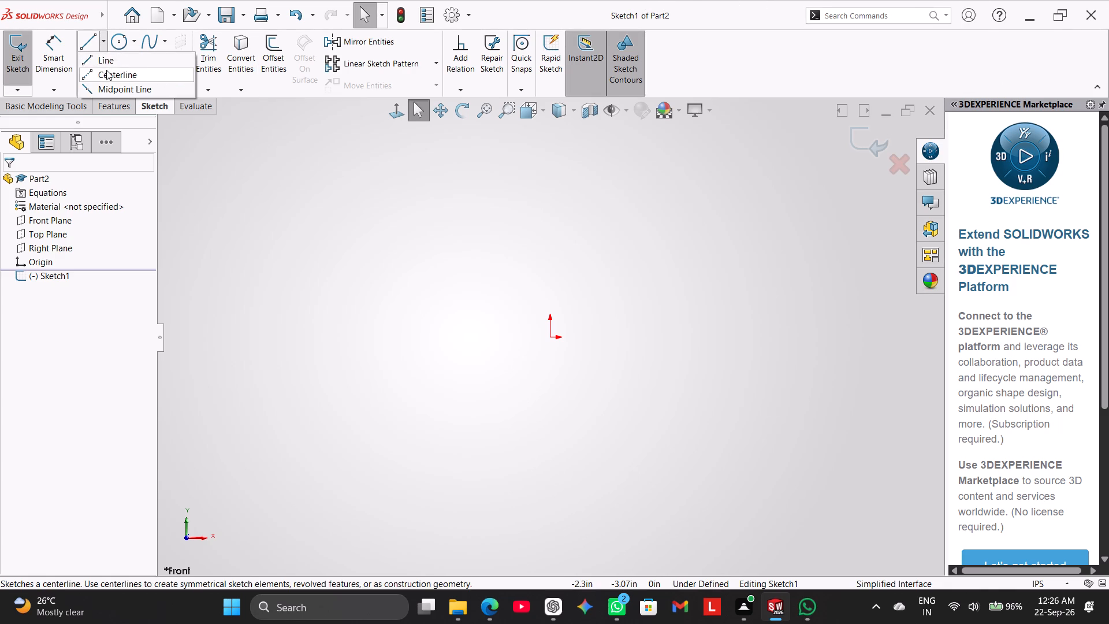
left_click(106, 70)
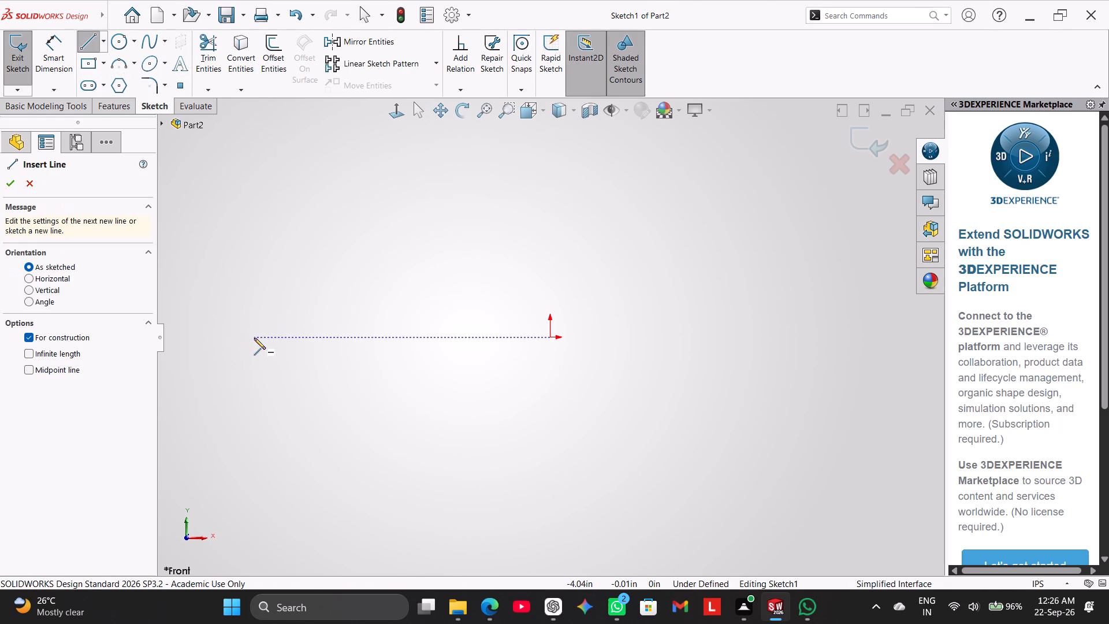
left_click(254, 338)
left_click(937, 335)
right_click(819, 276)
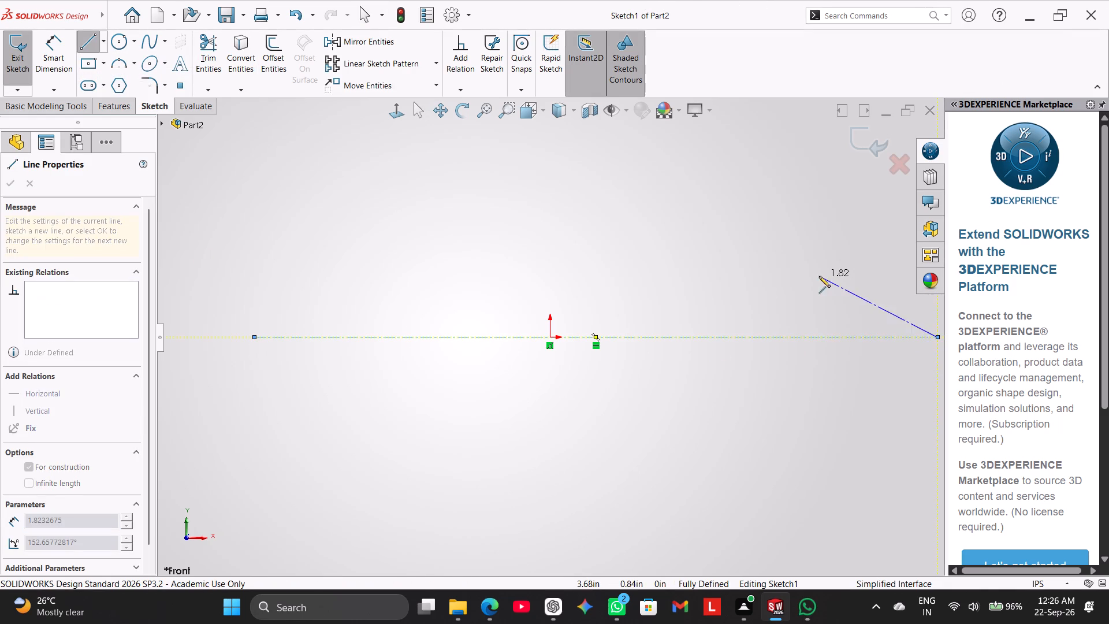
left_click(849, 284)
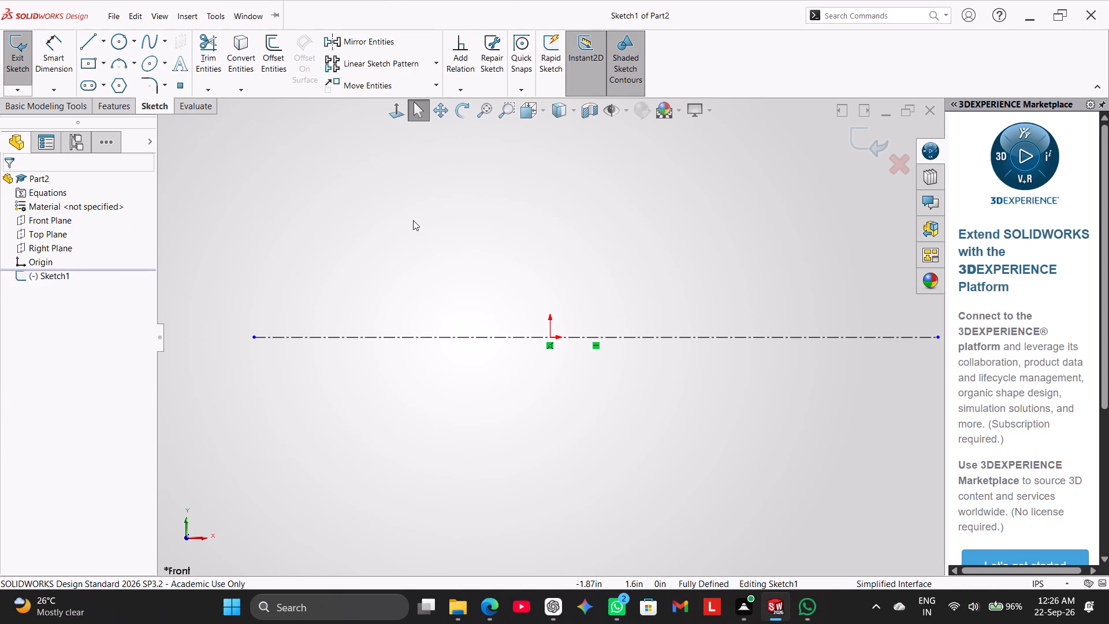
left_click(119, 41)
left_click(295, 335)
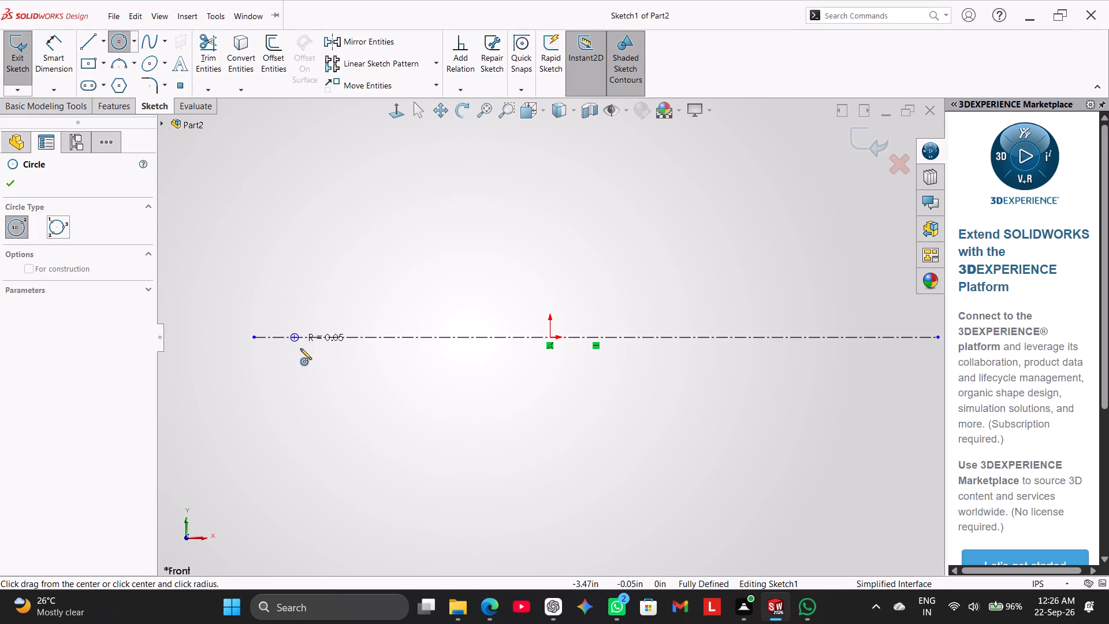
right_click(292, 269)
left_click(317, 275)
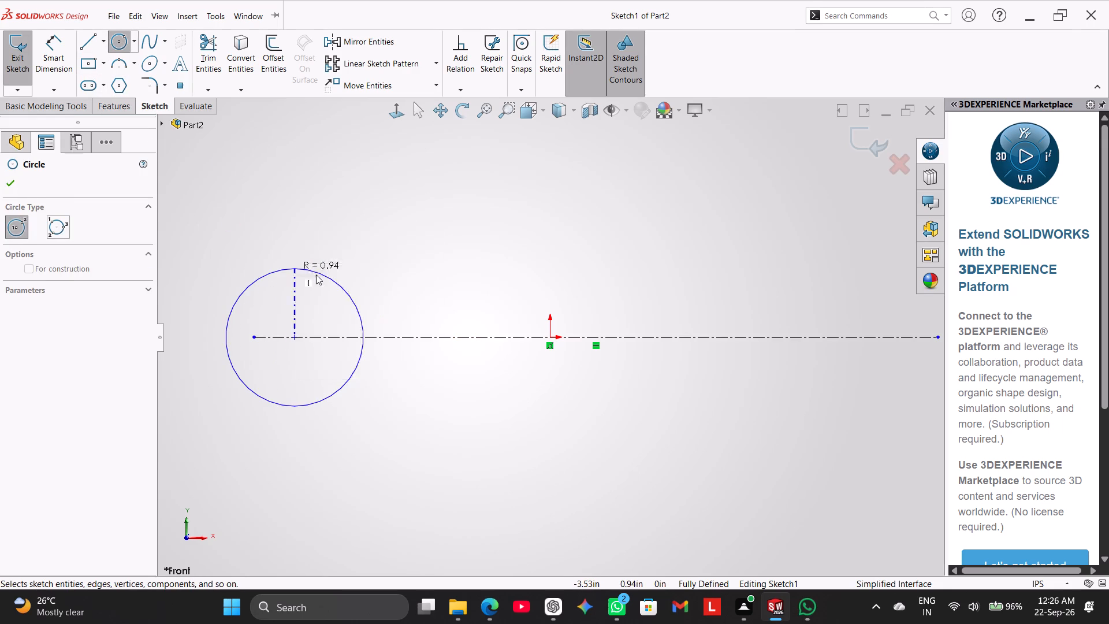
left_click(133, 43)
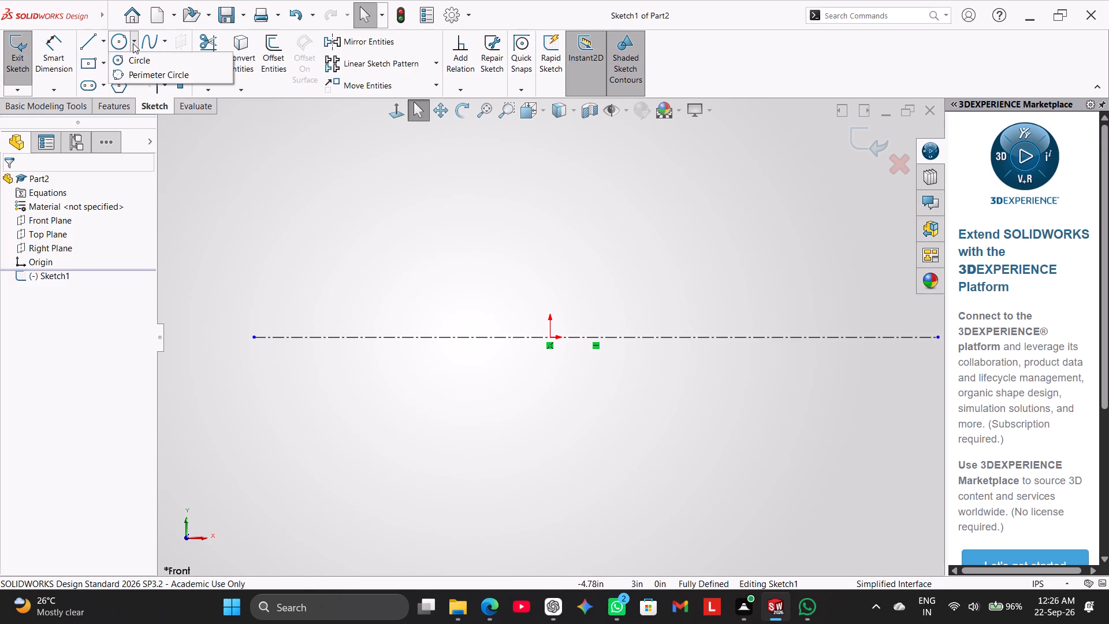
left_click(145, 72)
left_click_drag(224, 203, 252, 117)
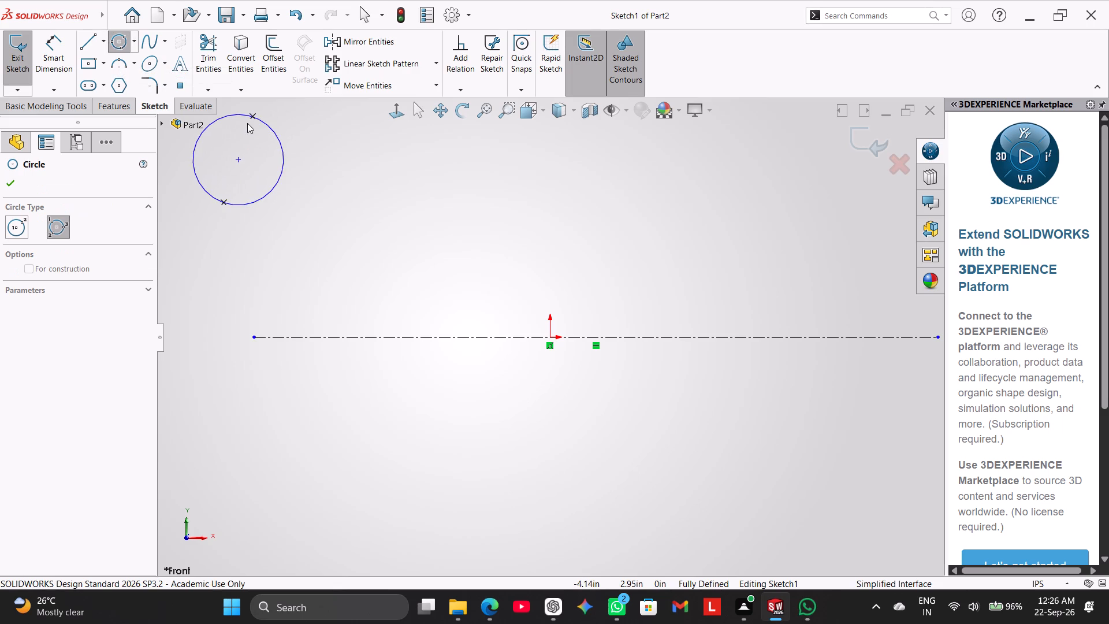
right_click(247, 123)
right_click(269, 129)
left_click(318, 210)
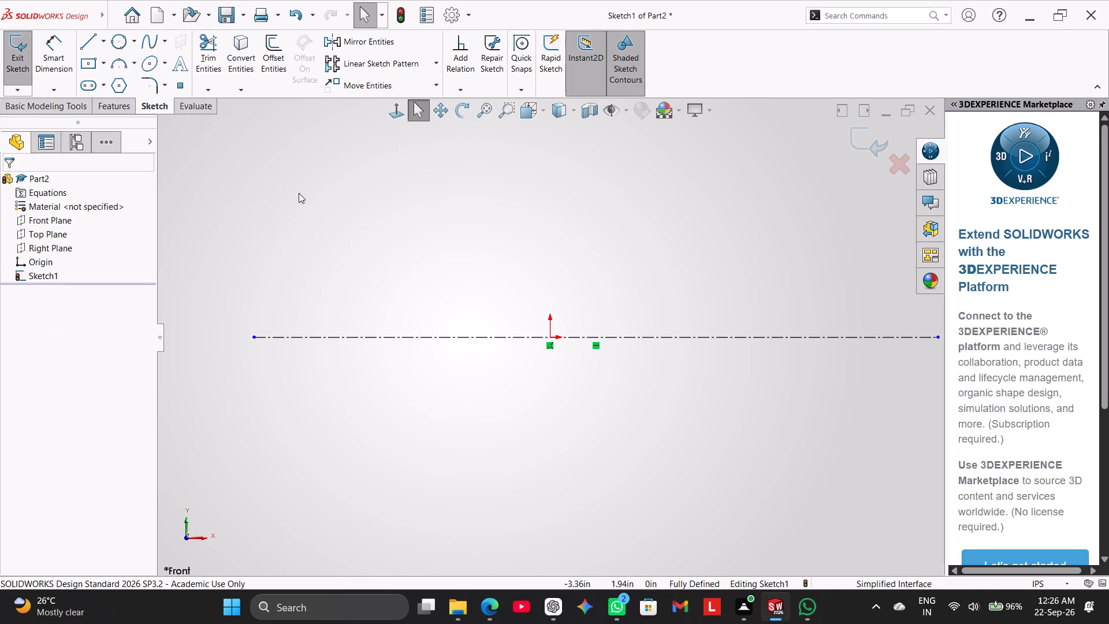
Sketch a large circle centred on the centerline about 3.11 in left of the origin.
left_click(137, 42)
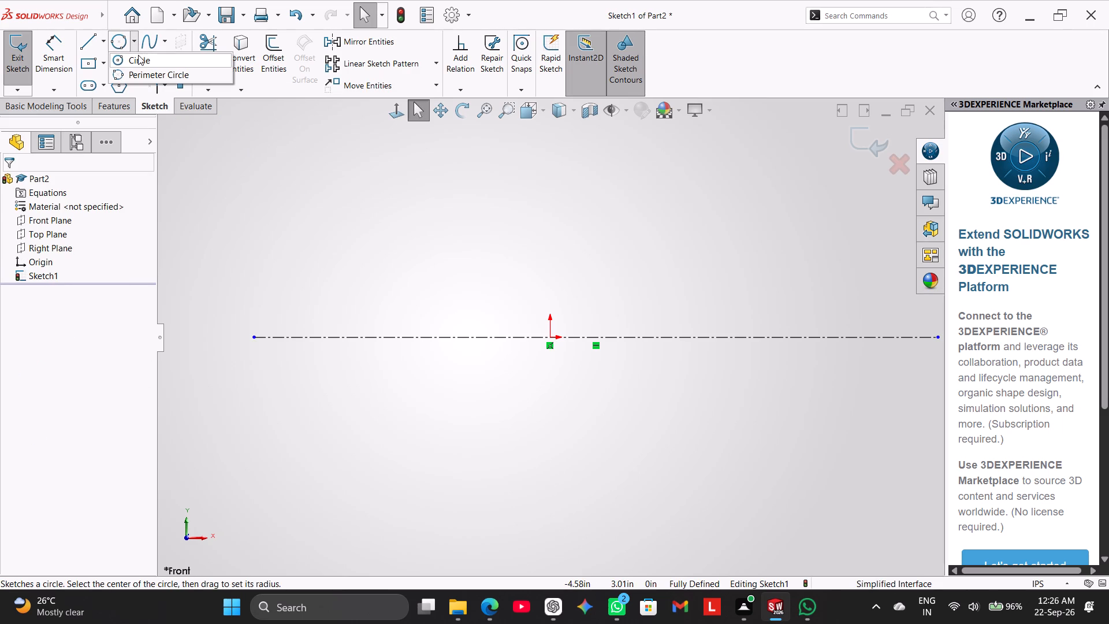
left_click(138, 55)
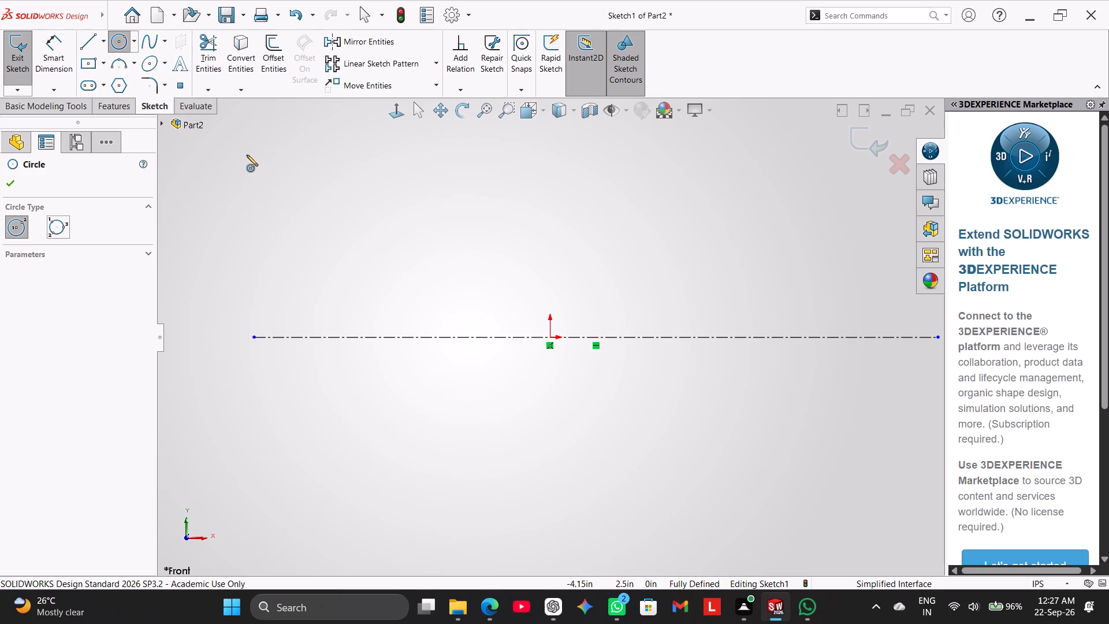
left_click(322, 336)
left_click(372, 434)
right_click(440, 196)
left_click(474, 209)
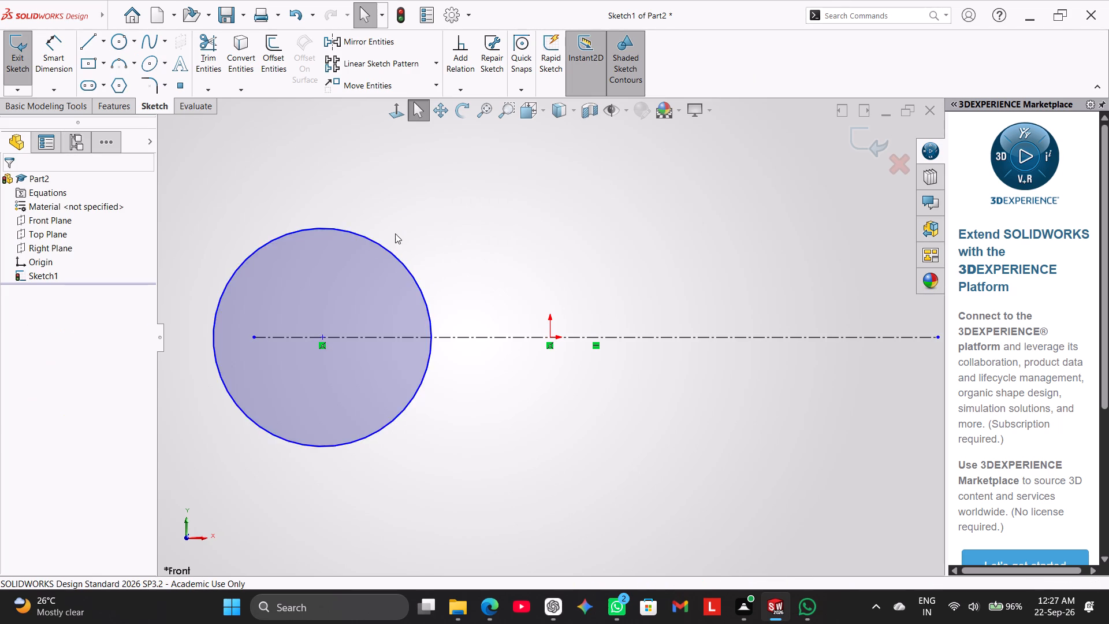
Sketch a second, smaller circle centred on the origin.
scroll(298, 193, "up", 1)
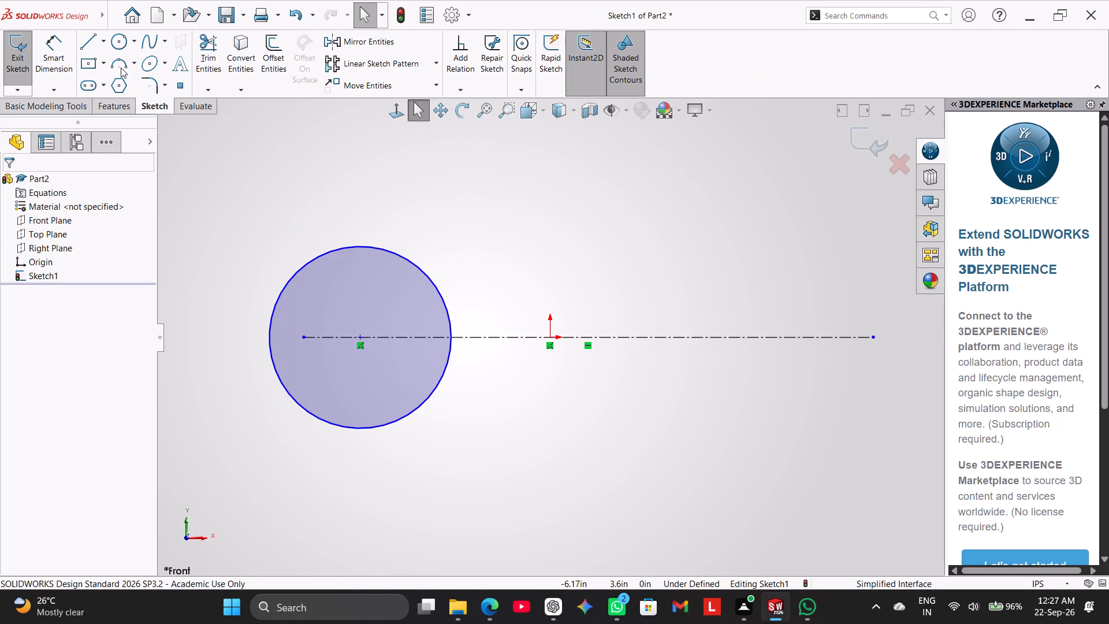
left_click(119, 39)
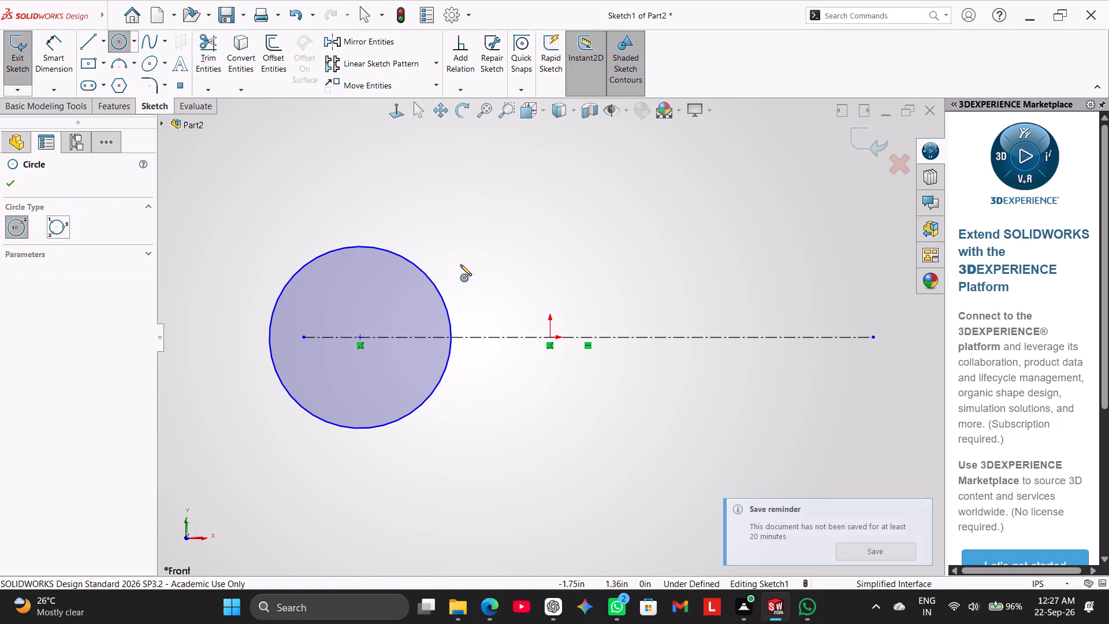
left_click(548, 338)
left_click(575, 392)
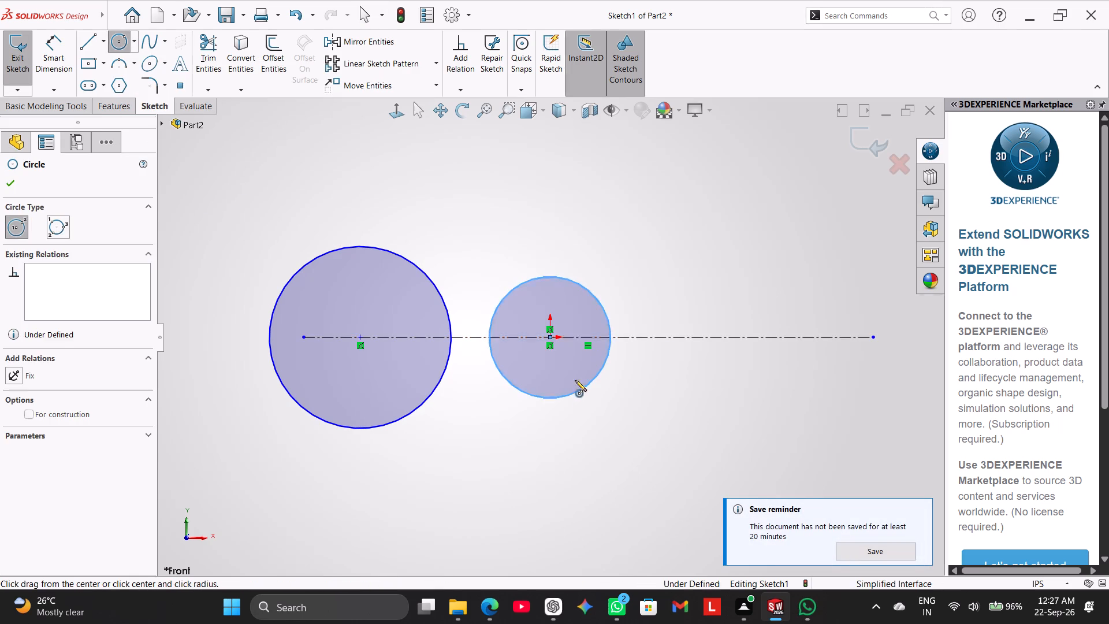
right_click(600, 230)
left_click(637, 242)
left_click(865, 555)
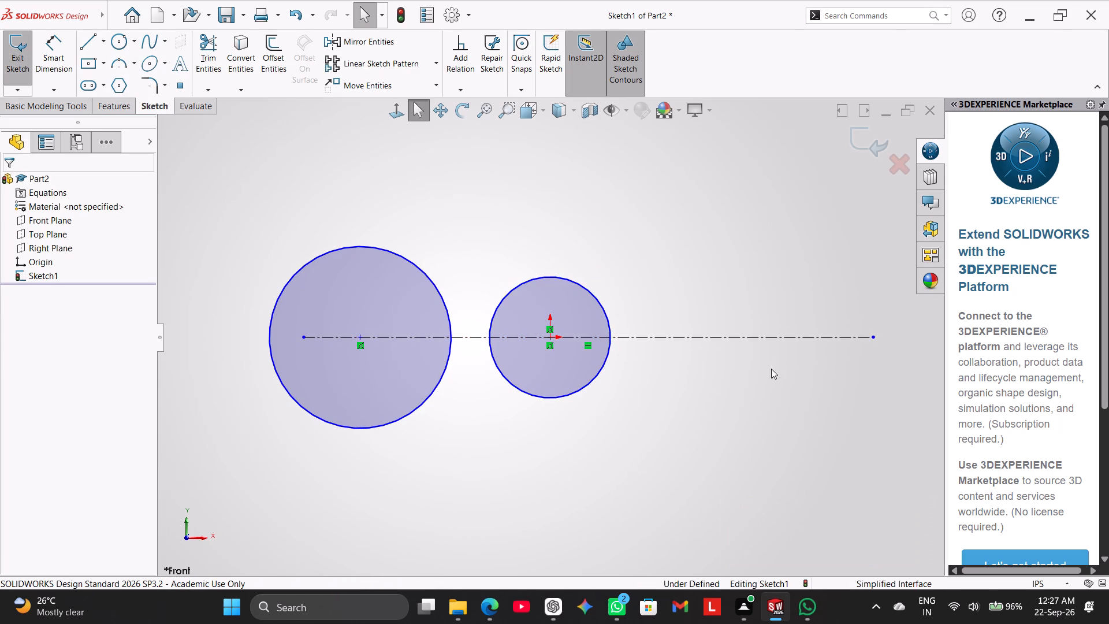
left_click(839, 419)
Sketch a third circle centred on the centerline about 3.34 in right of the origin, clear of the middle circle.
scroll(703, 370, "up", 1)
left_click(121, 43)
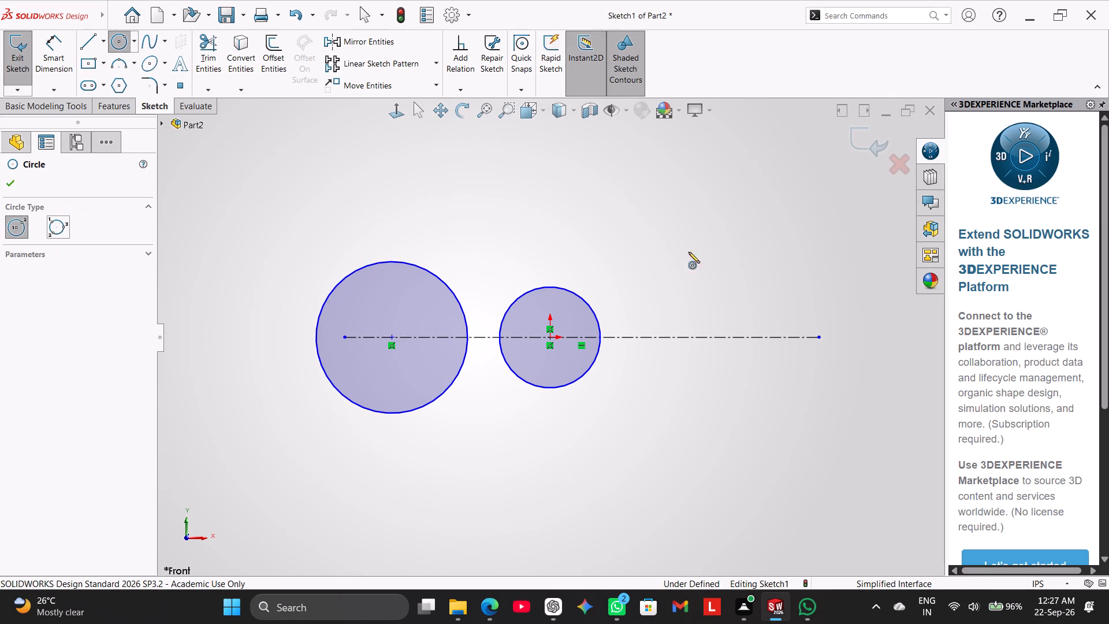
left_click(720, 338)
left_click(736, 379)
right_click(722, 240)
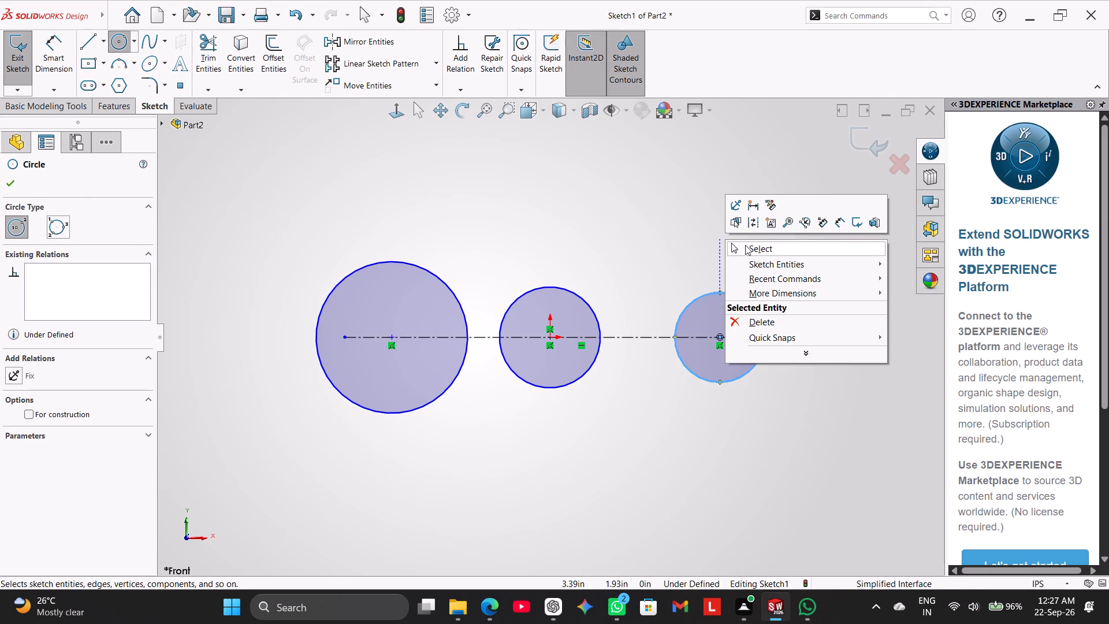
left_click(745, 245)
Dimension the horizontal distance from the origin to the large left circle's centre and set it to 96 in.
left_click(49, 49)
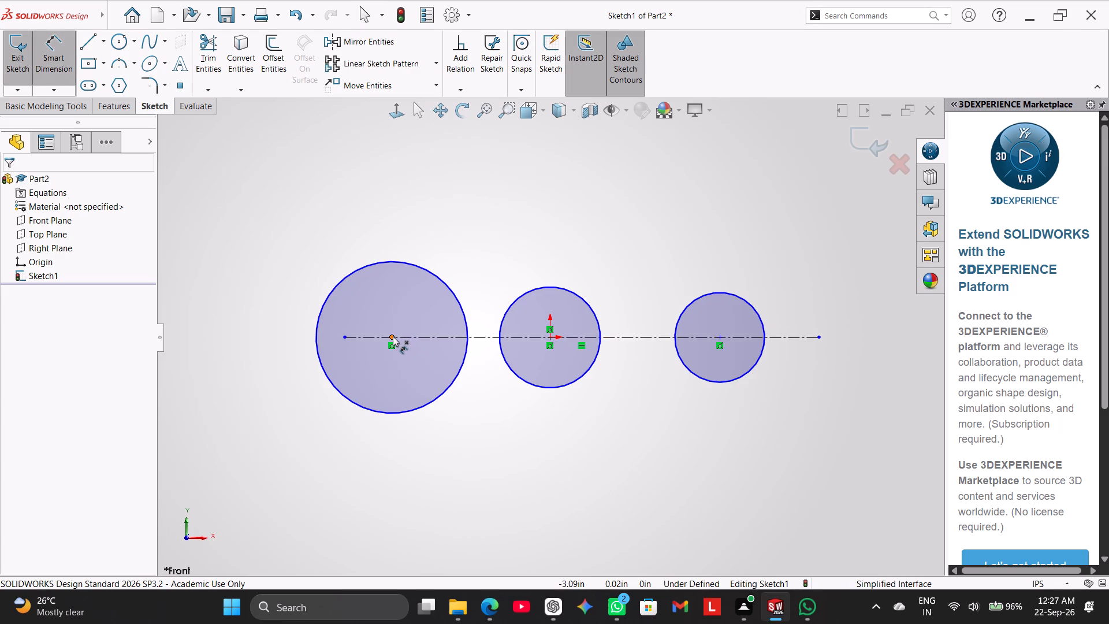
left_click(550, 339)
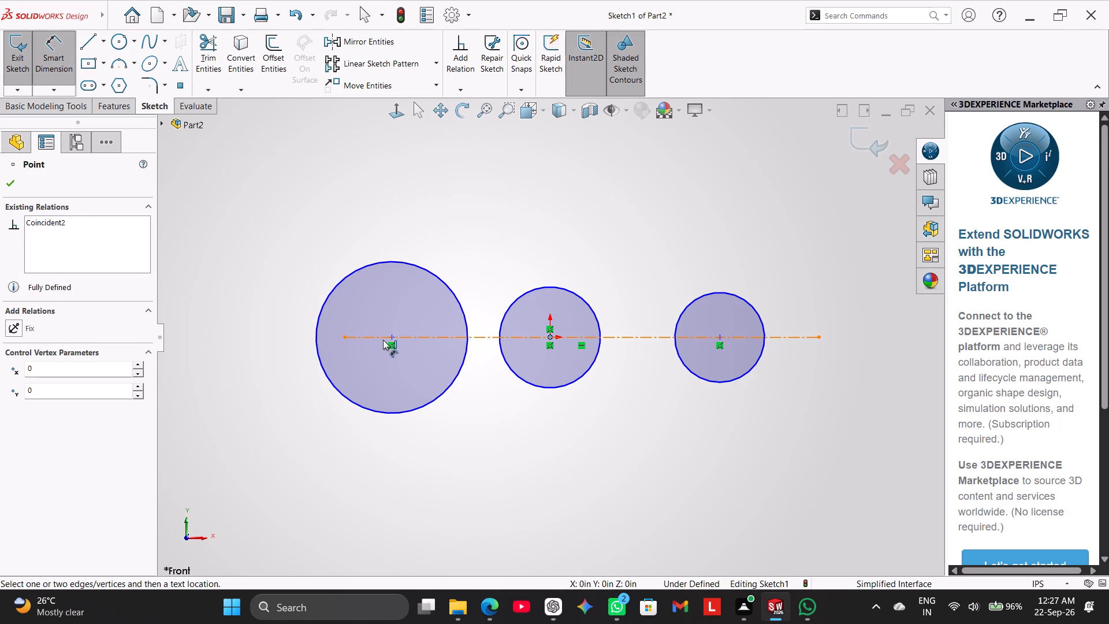
left_click(392, 336)
left_click(469, 460)
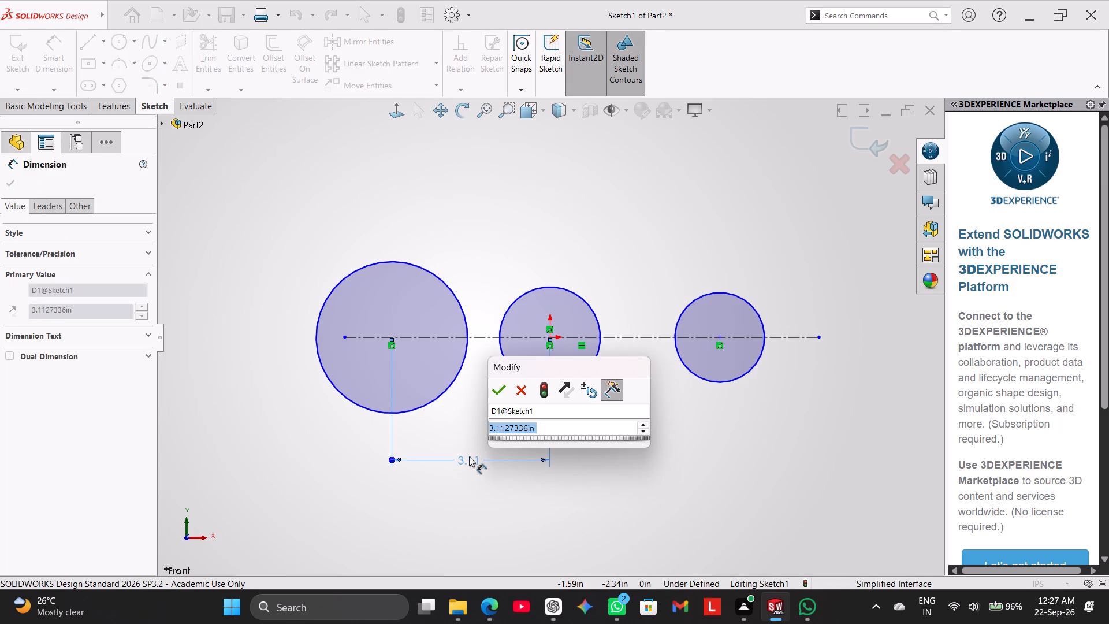
type("96")
key("Return")
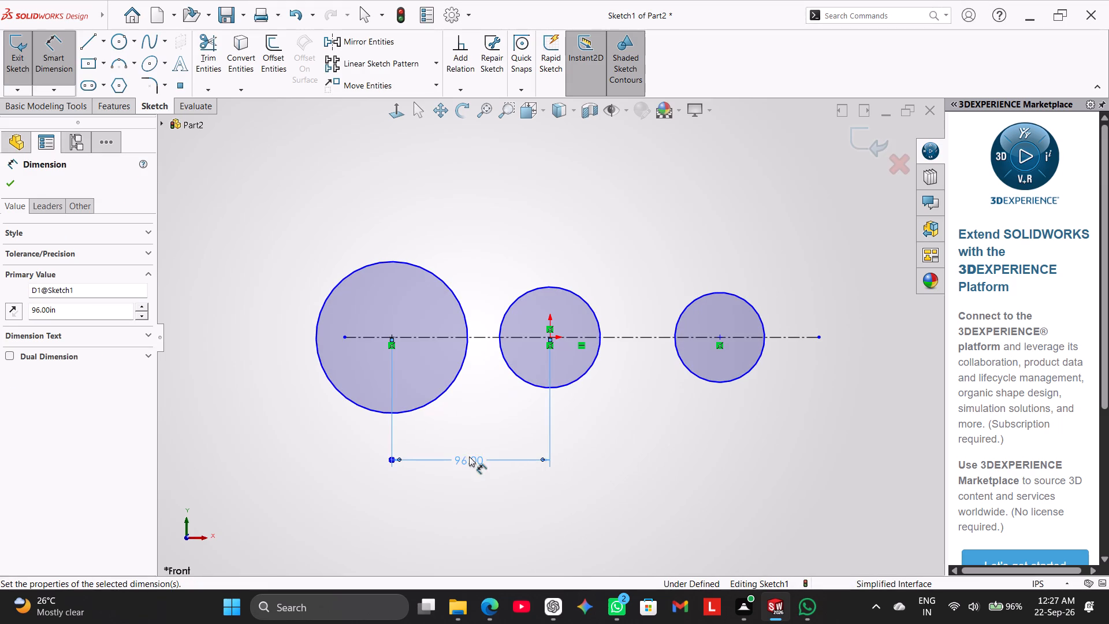
right_click(675, 184)
left_click(711, 216)
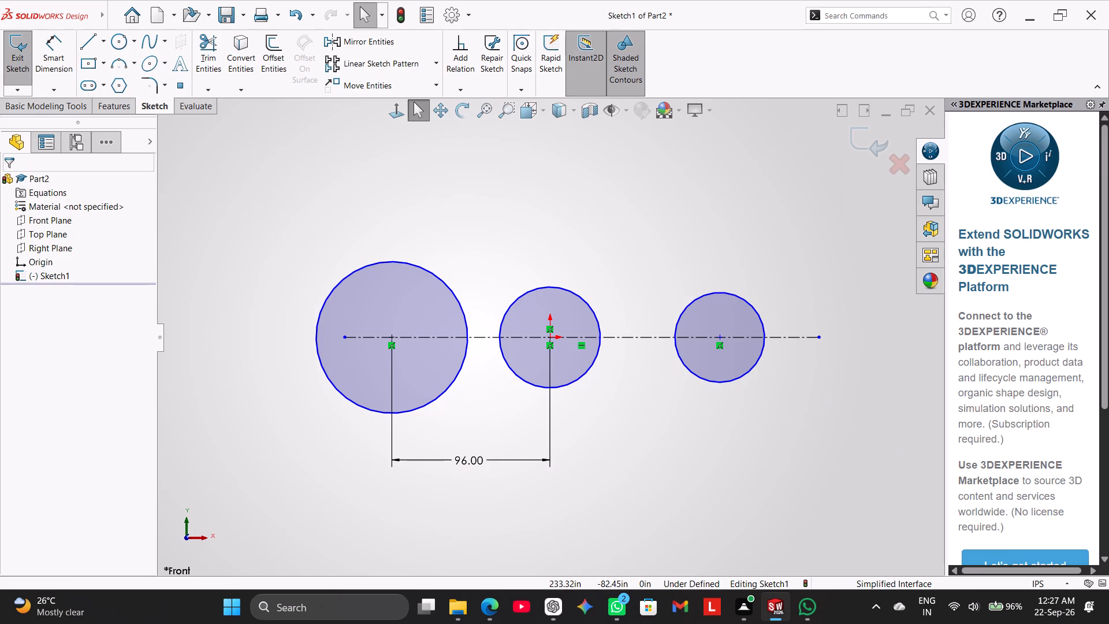
Switch the document's unit system to MMGS.
left_click(1034, 581)
left_click(1025, 533)
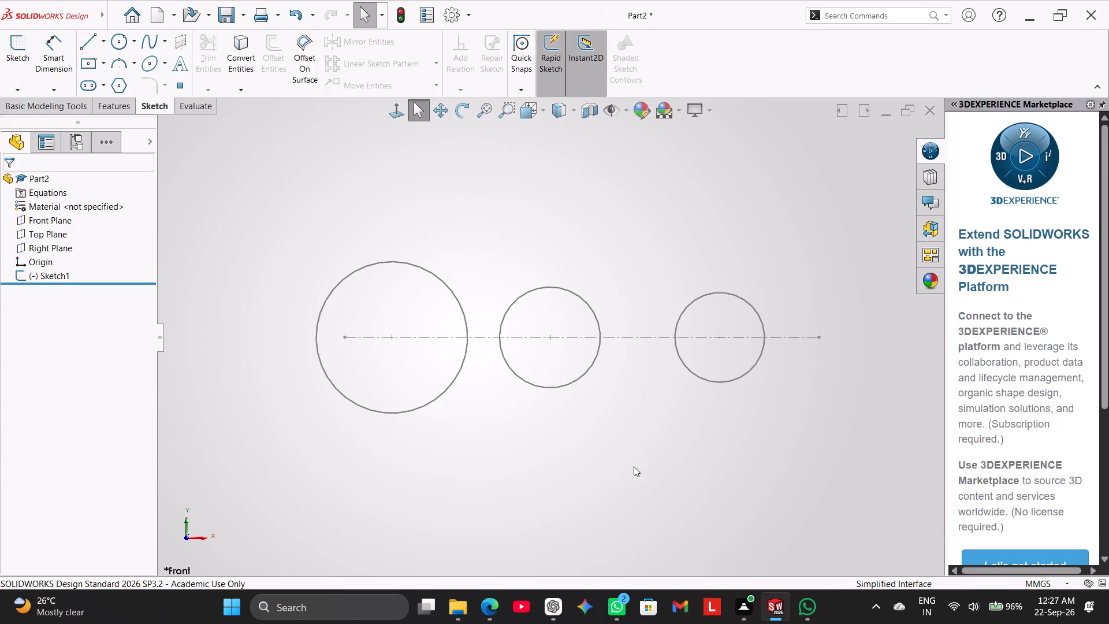
Reopen the circle sketch and set the centre distance between the large circle and the origin to 96 mm.
double_click(575, 384)
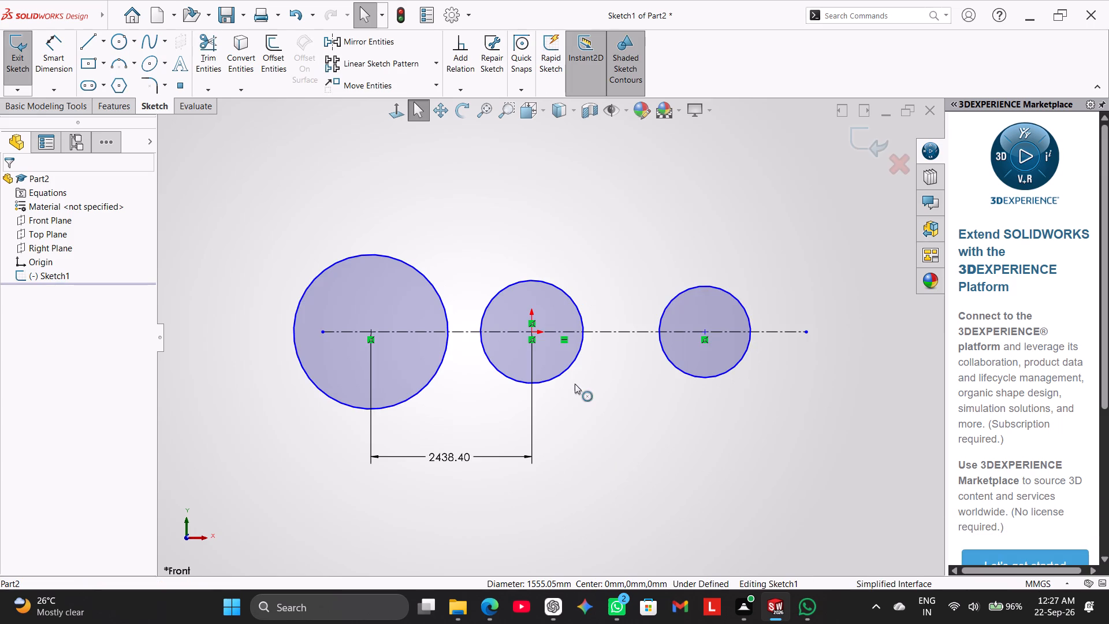
double_click(441, 452)
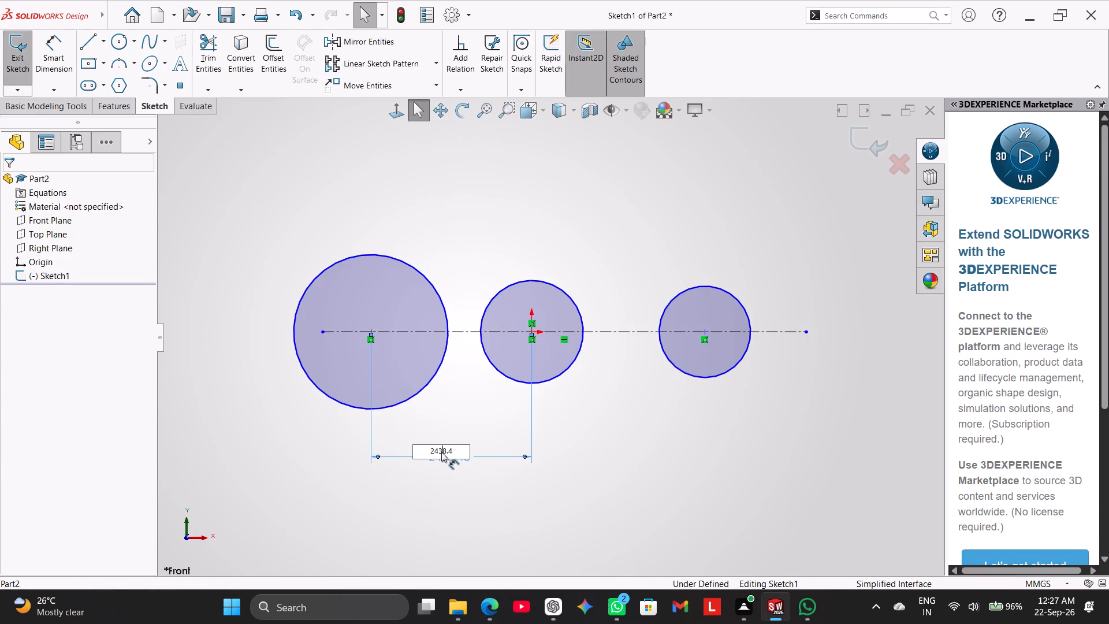
key("ctrl+a")
type("96")
key("Return")
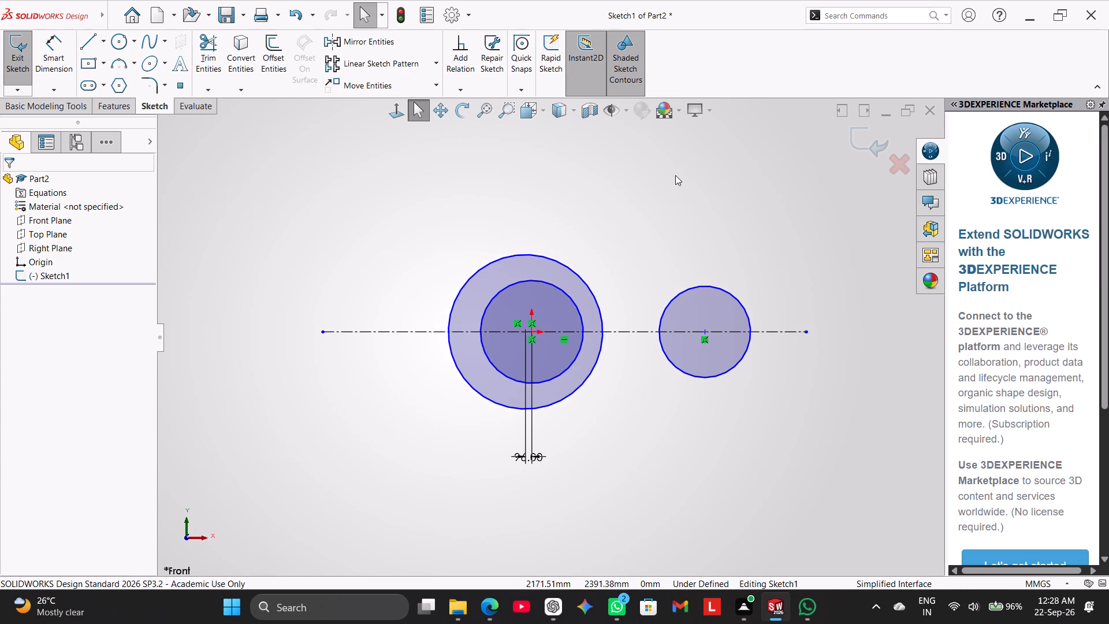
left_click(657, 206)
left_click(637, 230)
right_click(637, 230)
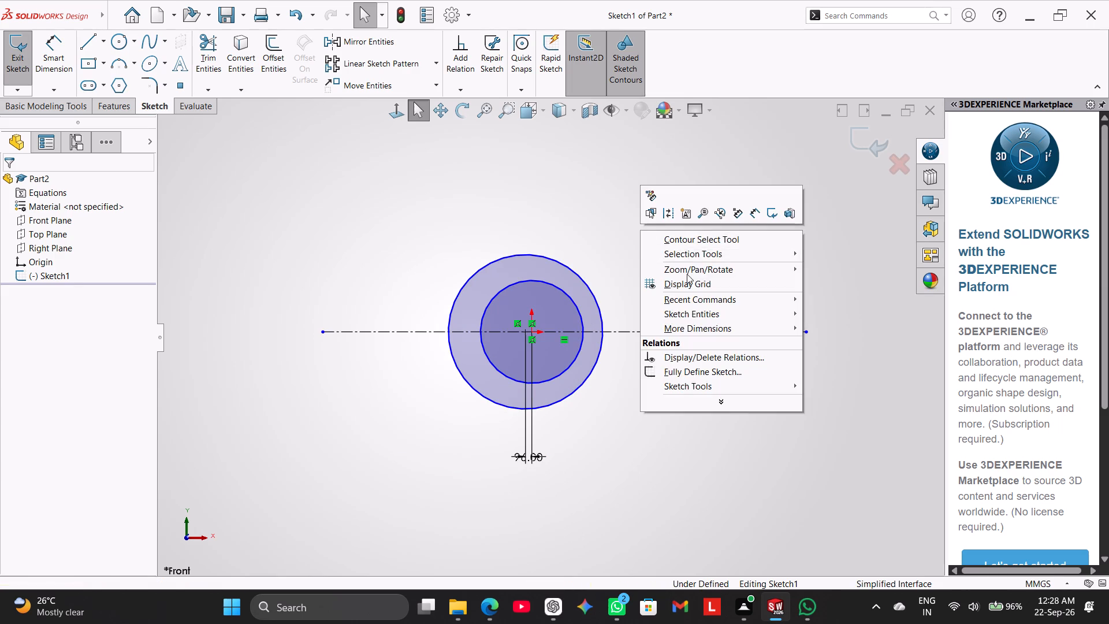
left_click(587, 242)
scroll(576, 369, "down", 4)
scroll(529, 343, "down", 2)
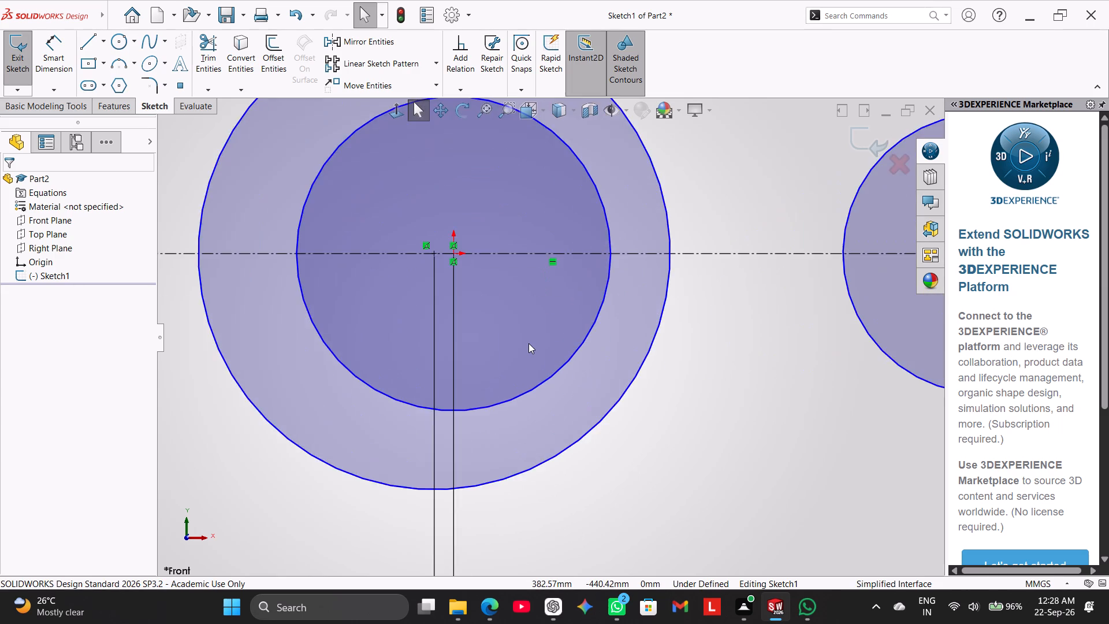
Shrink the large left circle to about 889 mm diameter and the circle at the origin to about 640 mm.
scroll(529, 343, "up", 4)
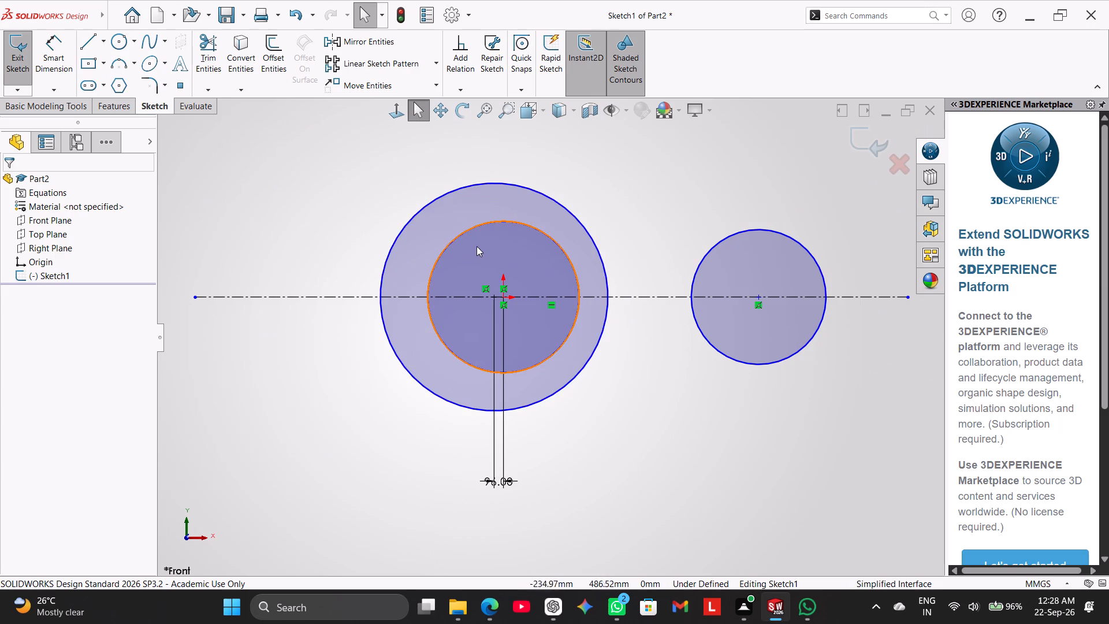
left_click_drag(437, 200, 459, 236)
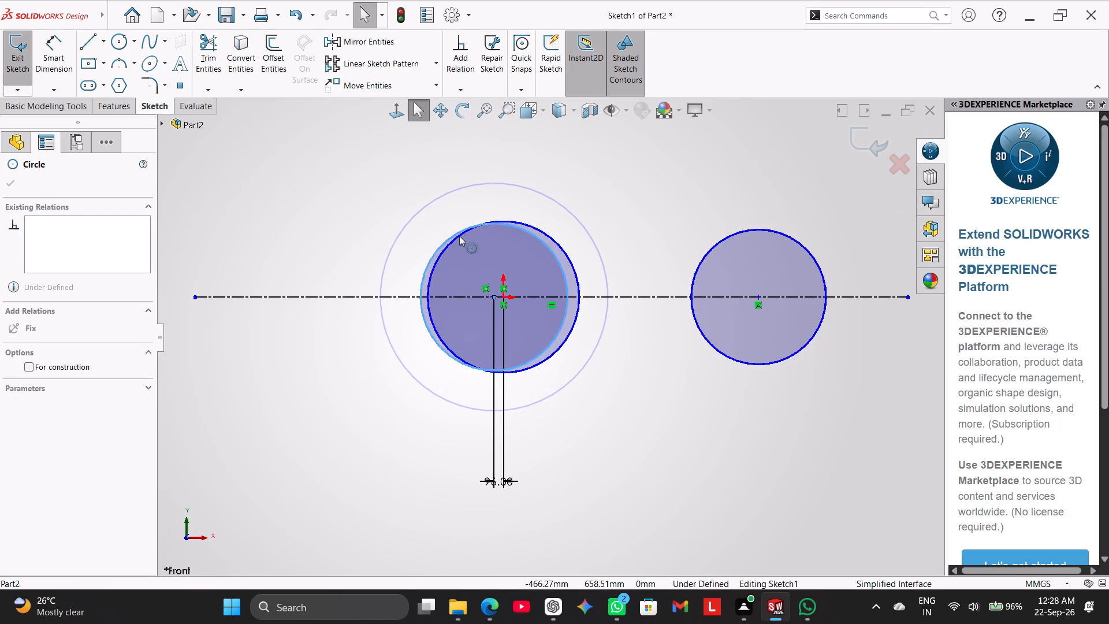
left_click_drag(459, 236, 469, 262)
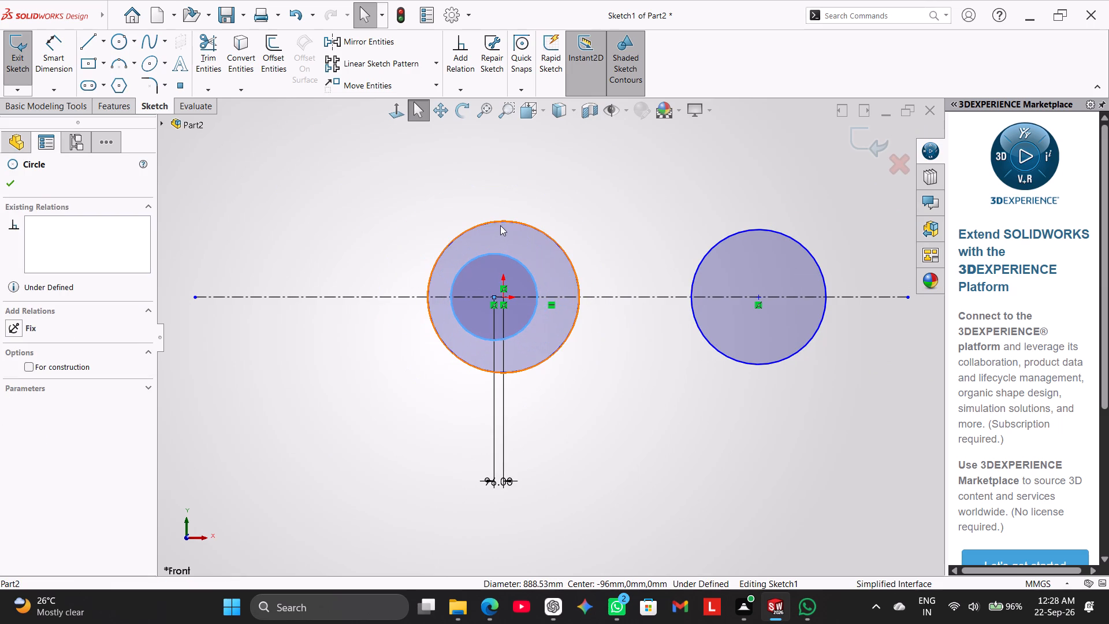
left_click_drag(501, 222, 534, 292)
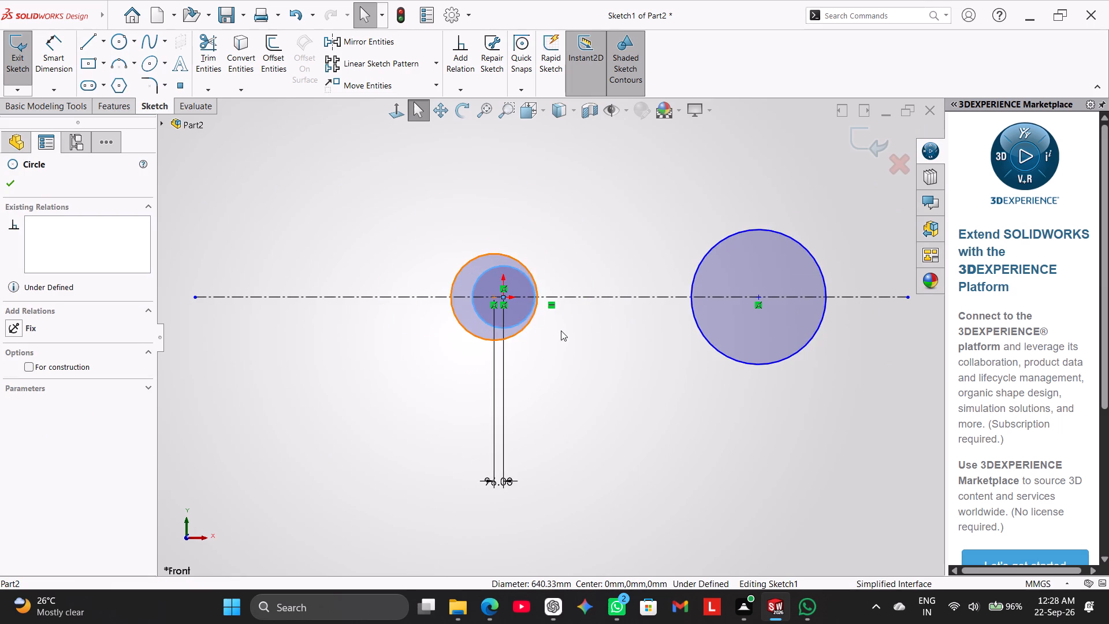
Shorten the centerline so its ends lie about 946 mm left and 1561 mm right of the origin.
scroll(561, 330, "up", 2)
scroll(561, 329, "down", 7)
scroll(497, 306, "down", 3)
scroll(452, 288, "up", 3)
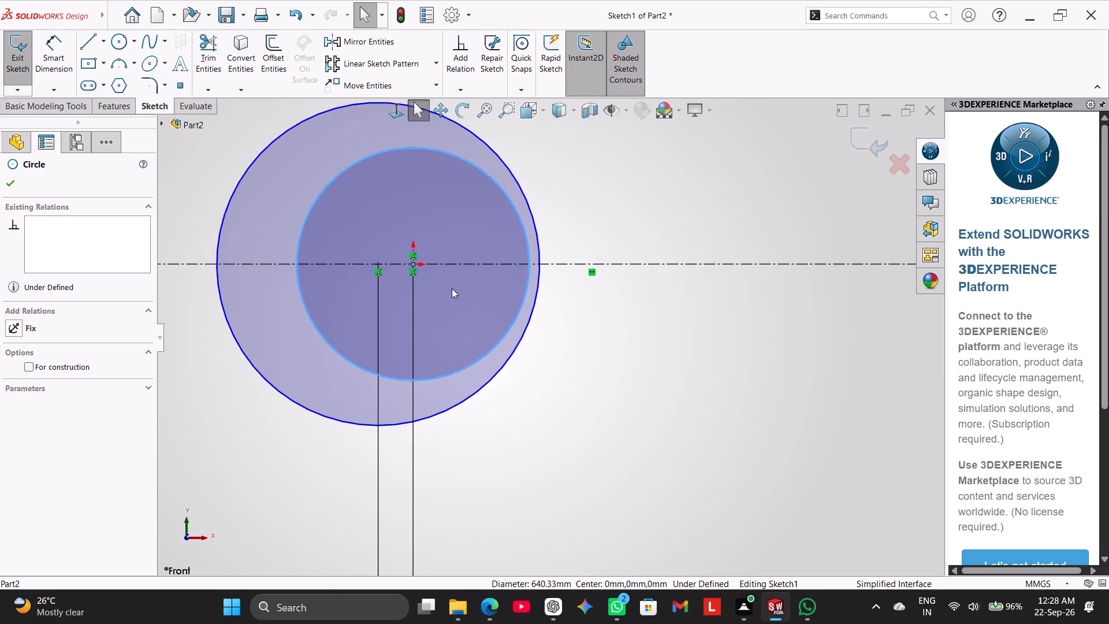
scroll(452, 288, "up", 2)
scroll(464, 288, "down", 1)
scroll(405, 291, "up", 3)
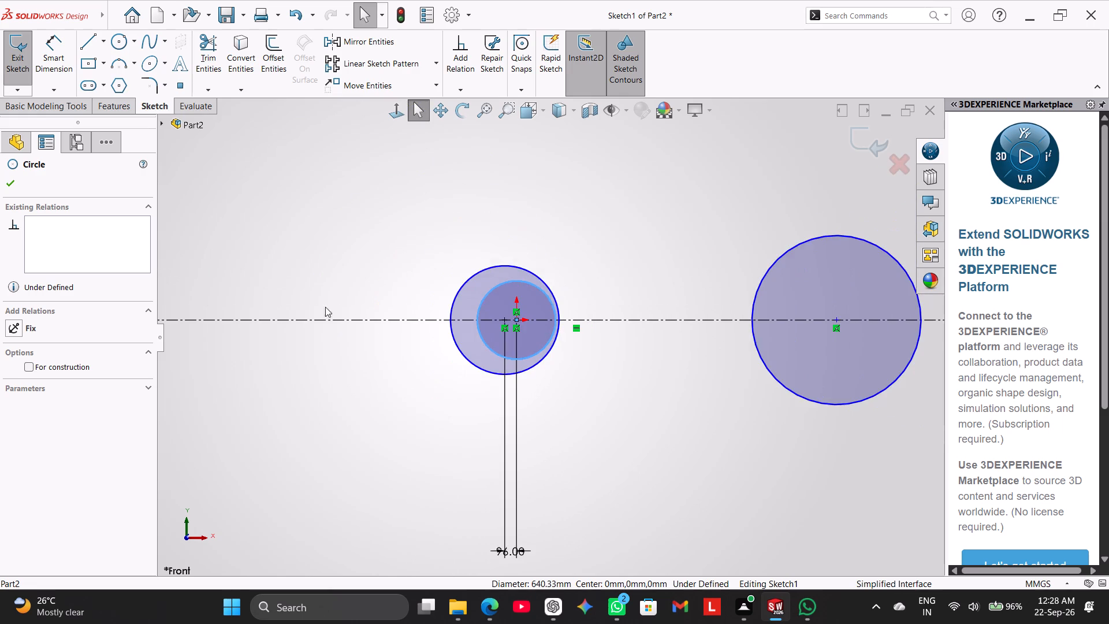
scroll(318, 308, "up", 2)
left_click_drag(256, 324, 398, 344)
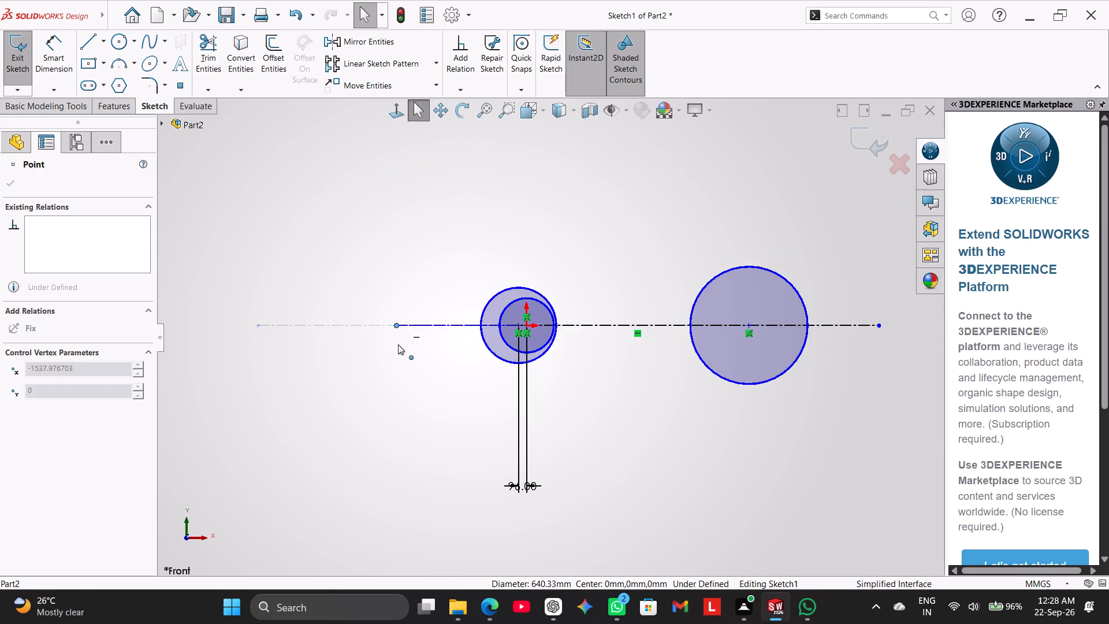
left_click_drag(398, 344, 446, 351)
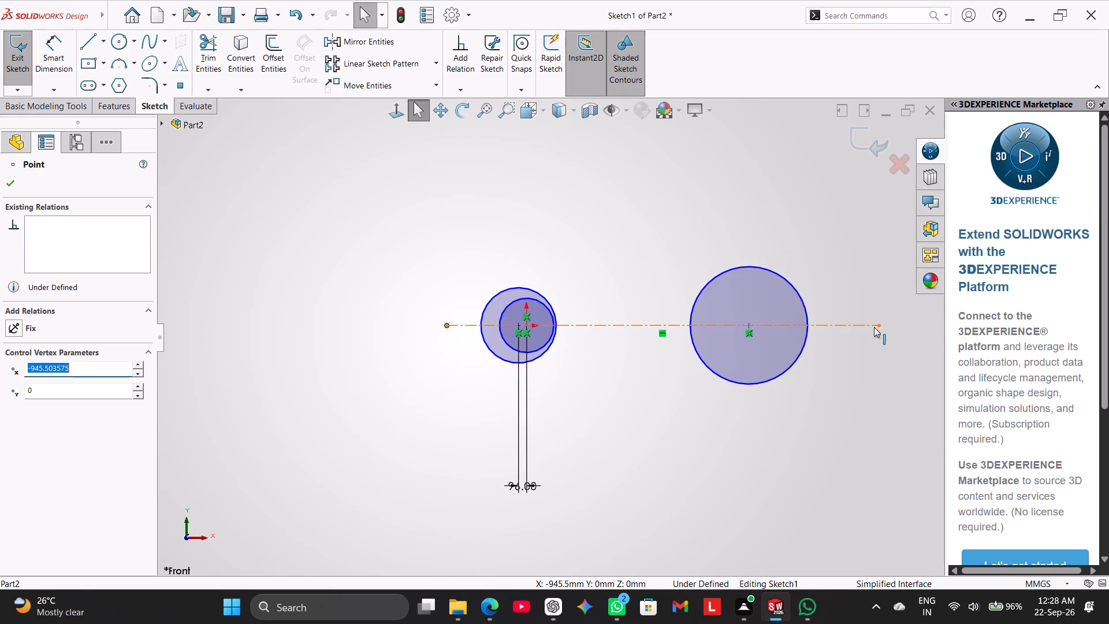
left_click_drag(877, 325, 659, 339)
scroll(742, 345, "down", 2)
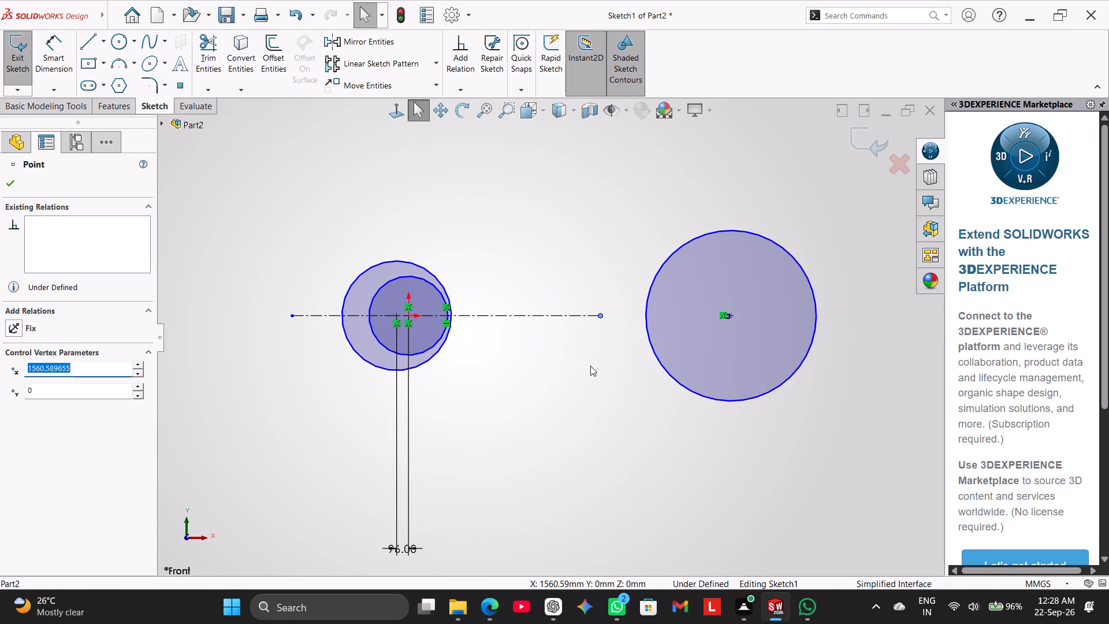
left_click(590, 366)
Undo the recent resizing, the centre distance dimension and the third circle, back to only the left and middle circles on the centerline.
scroll(589, 350, "up", 1)
scroll(569, 336, "down", 3)
scroll(355, 327, "down", 3)
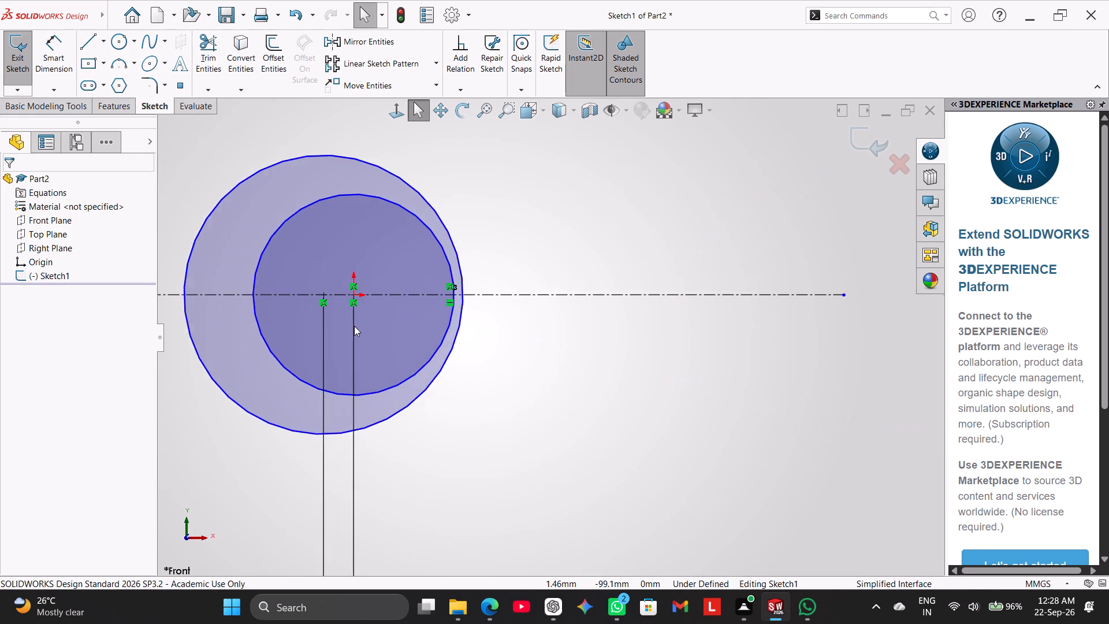
scroll(354, 326, "up", 2)
scroll(355, 323, "down", 3)
scroll(452, 316, "up", 3)
scroll(493, 321, "down", 2)
scroll(493, 321, "up", 3)
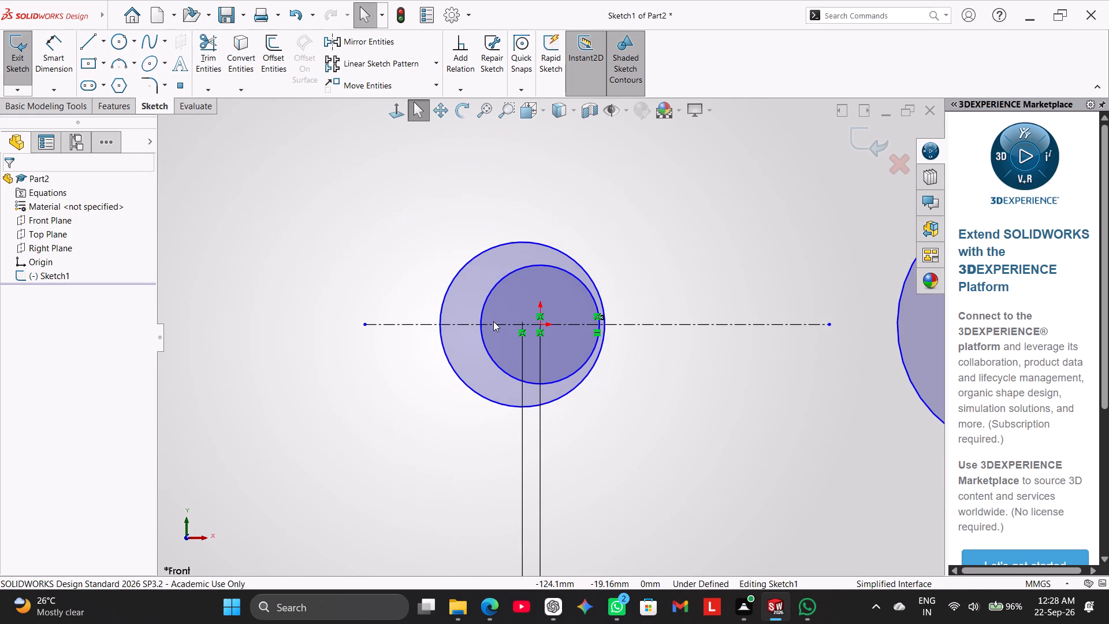
key("ctrl+z")
key("ctrl+z")
key("ctrl+z")
key("ctrl+z")
key("ctrl+z")
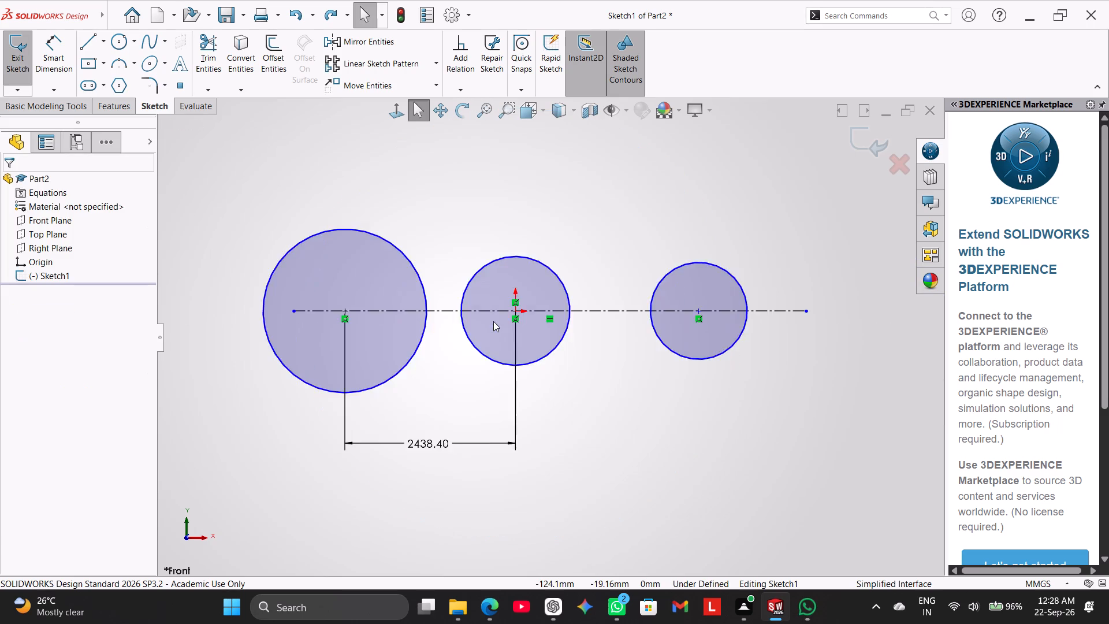
key("ctrl+z")
key("ctrl+z")
key("ctrl+z")
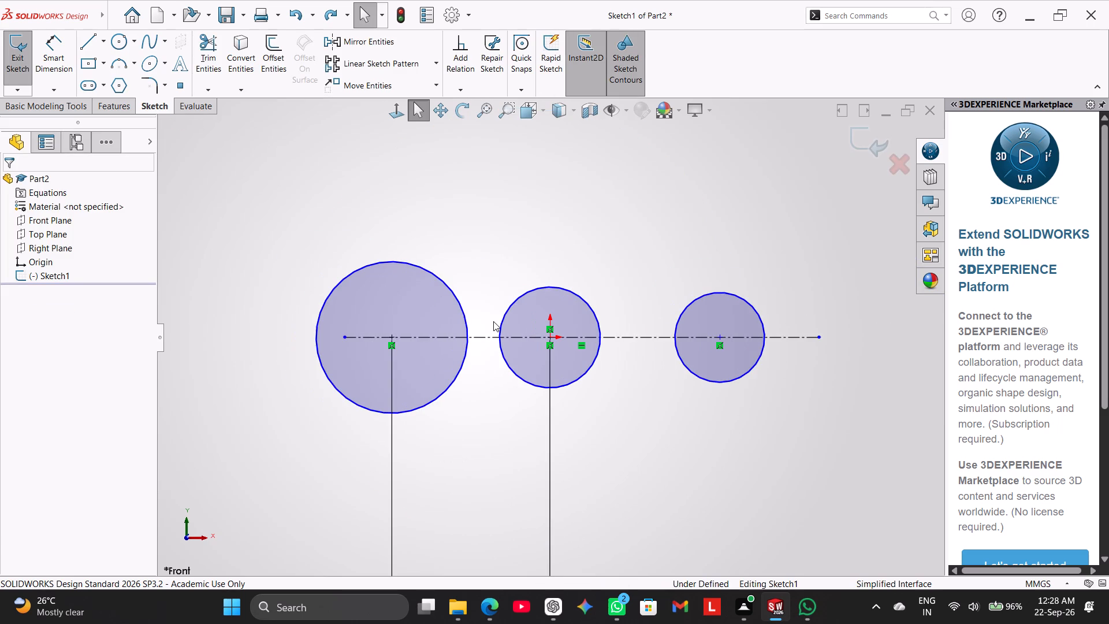
key("ctrl+z")
key("ctrl+z")
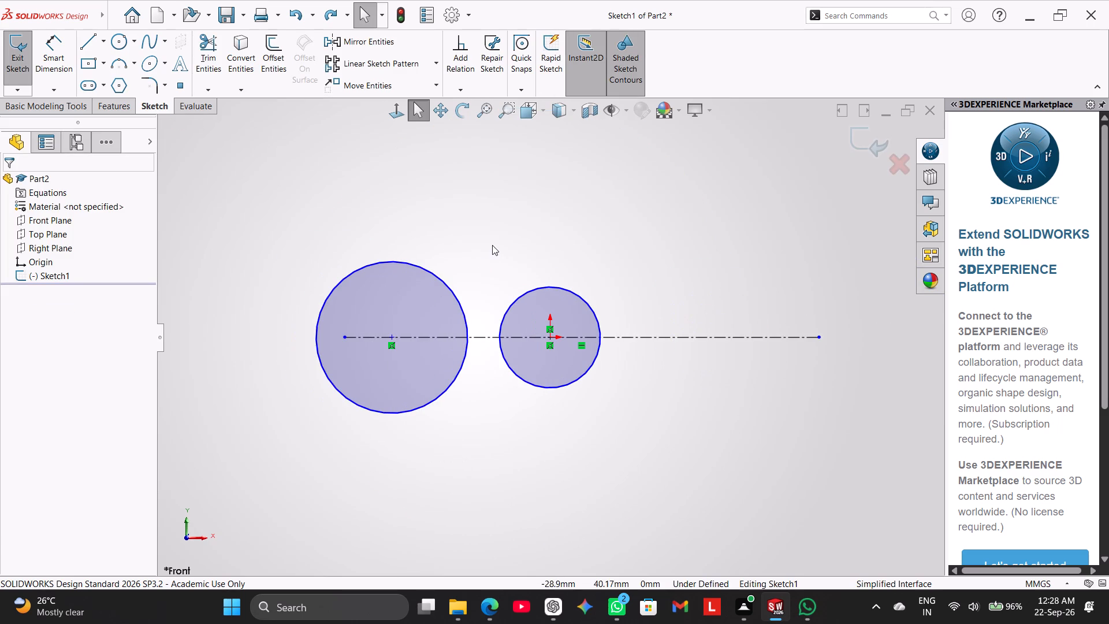
left_click(492, 244)
Dimension the horizontal distance between the left circle's centre and the origin and set it to 96 mm.
left_click(55, 66)
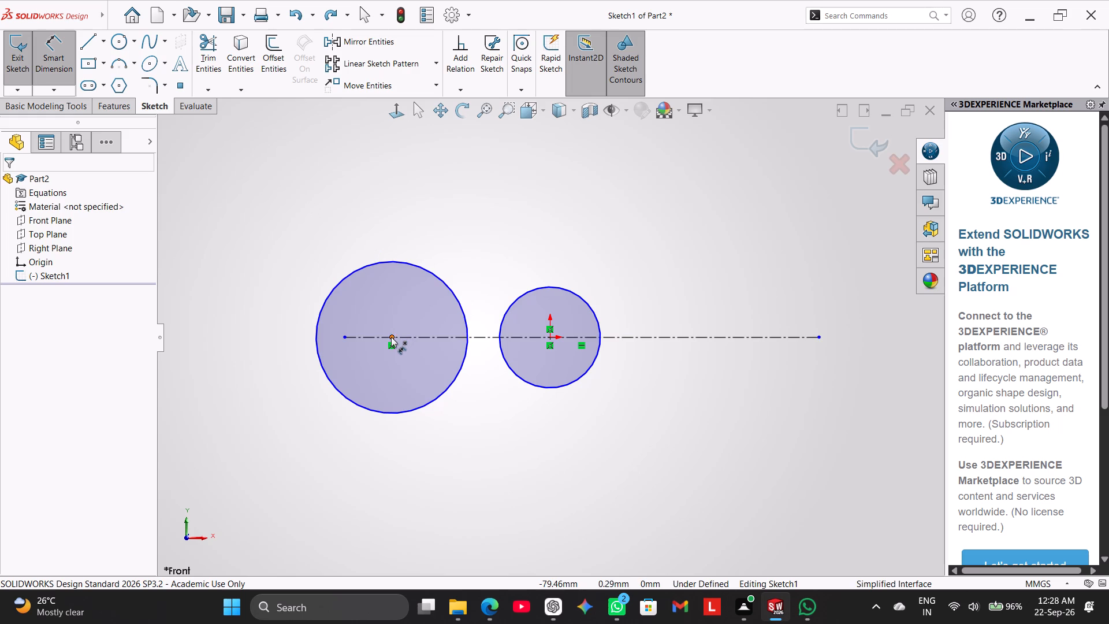
left_click(392, 337)
left_click(550, 336)
left_click(453, 450)
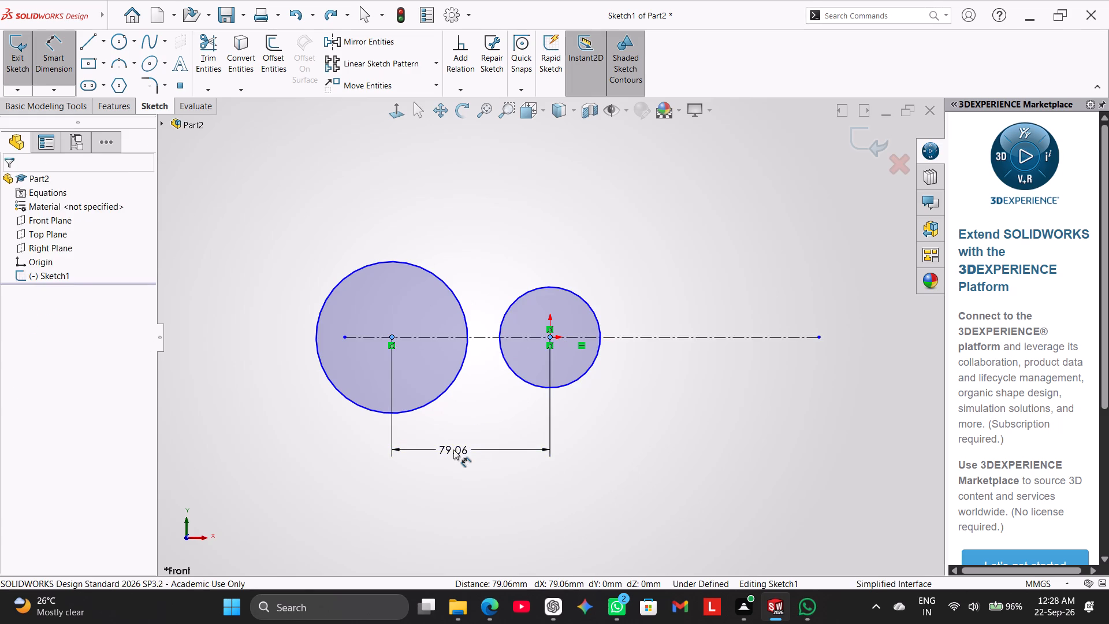
type("96")
key("Return")
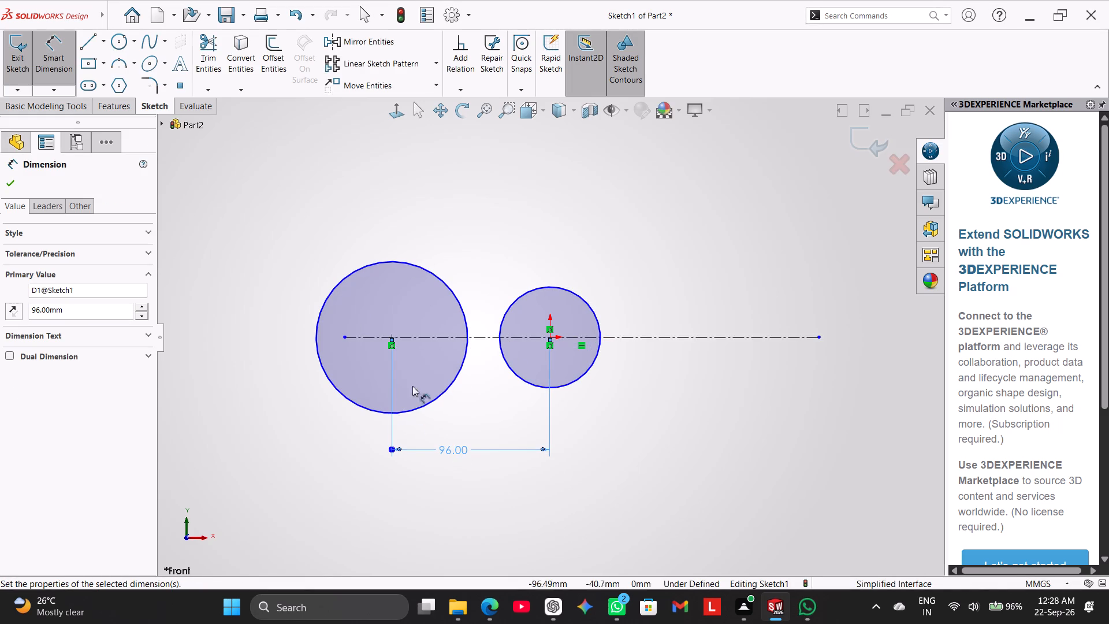
right_click(611, 186)
left_click(656, 220)
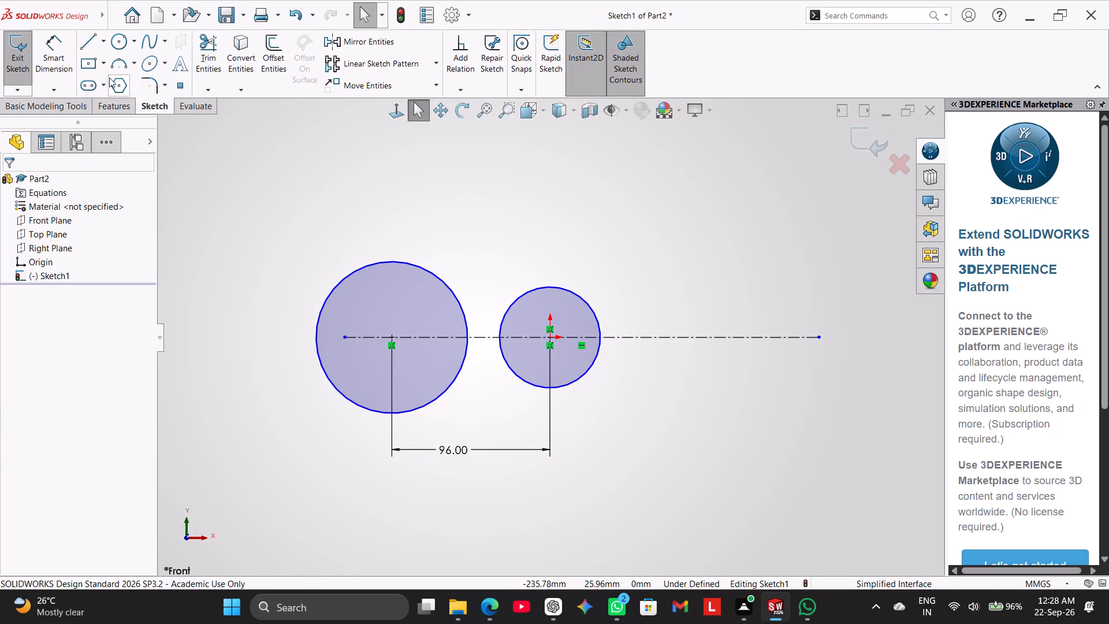
Sketch a third circle of about 48 mm radius centred on the centerline about 125 mm right of the origin.
left_click(115, 46)
left_click(756, 339)
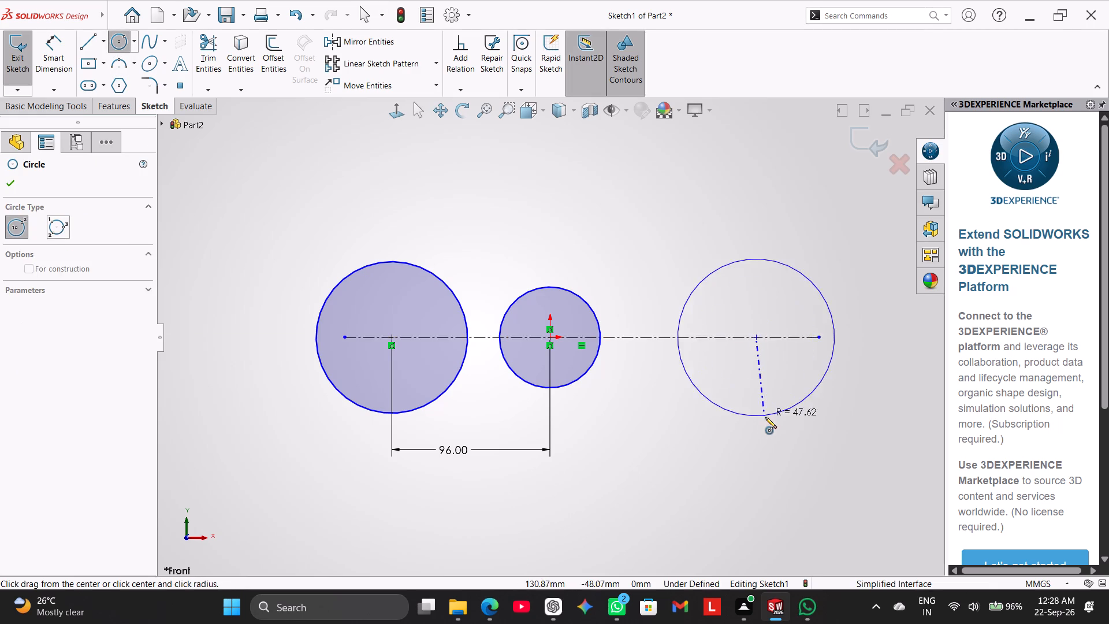
left_click(765, 417)
right_click(678, 226)
left_click(701, 231)
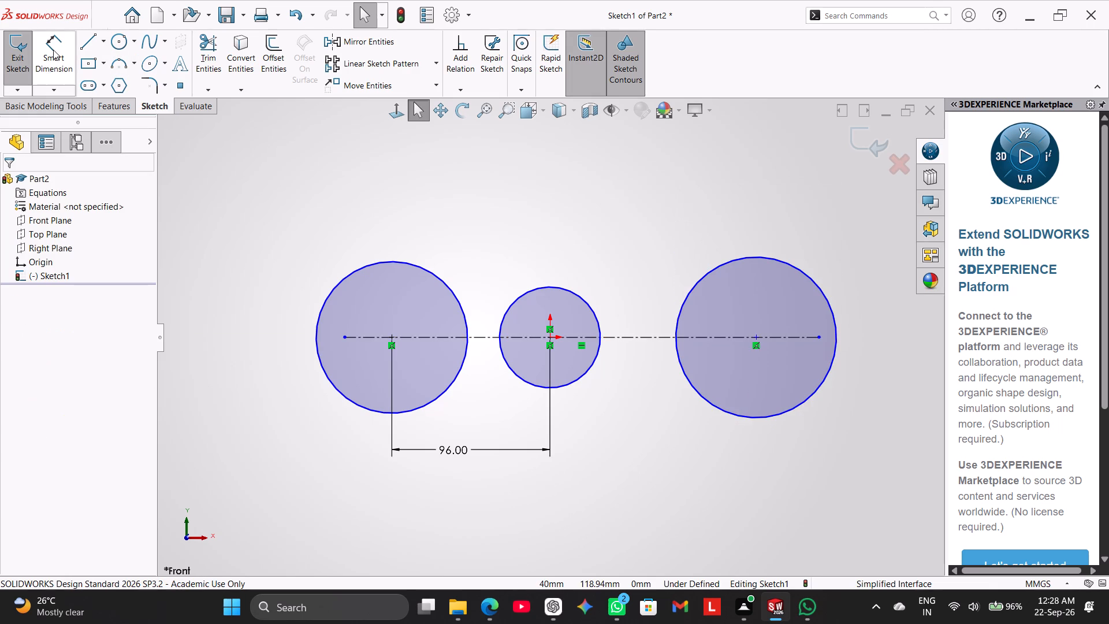
Dimension the distance from the origin to the right circle's centre and set it to 44 mm.
left_click(53, 50)
left_click(549, 336)
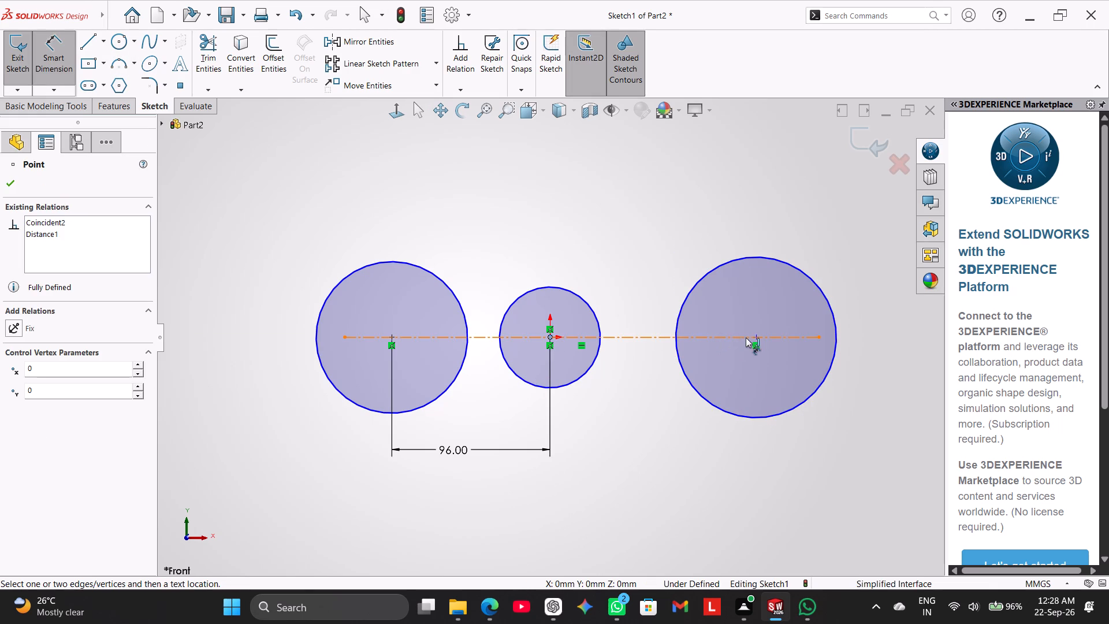
left_click(756, 336)
left_click(647, 450)
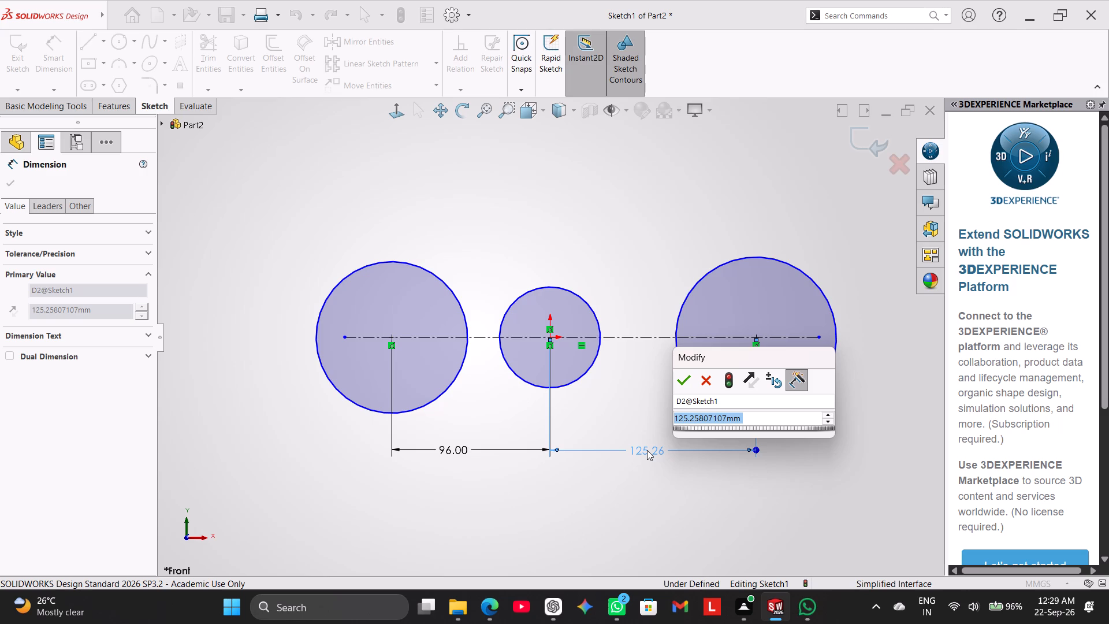
type("44")
key("Return")
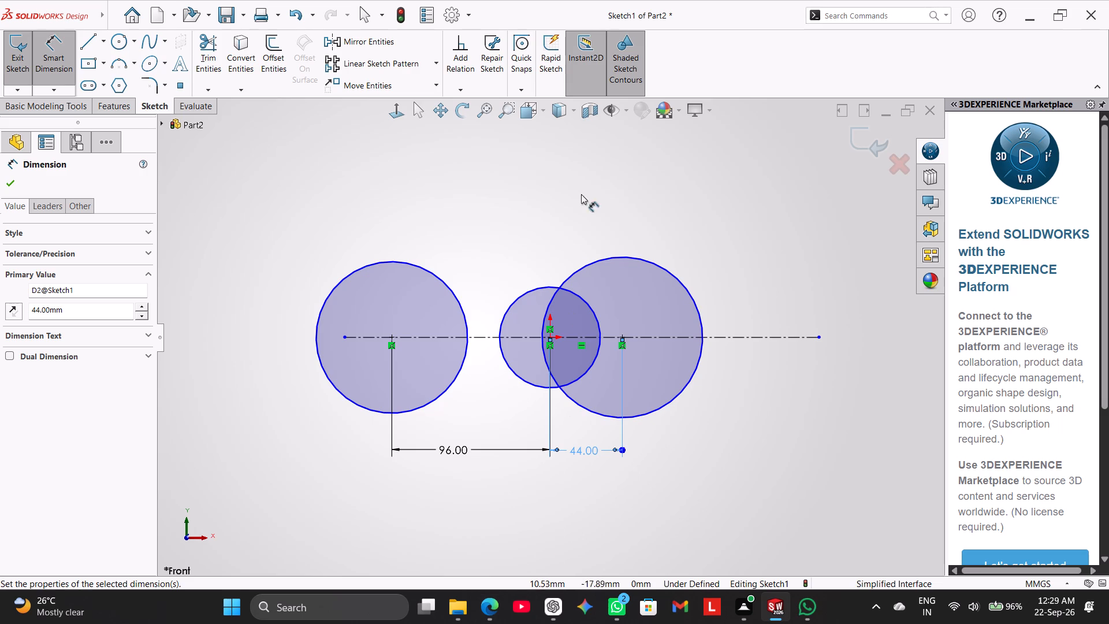
scroll(609, 285, "down", 2)
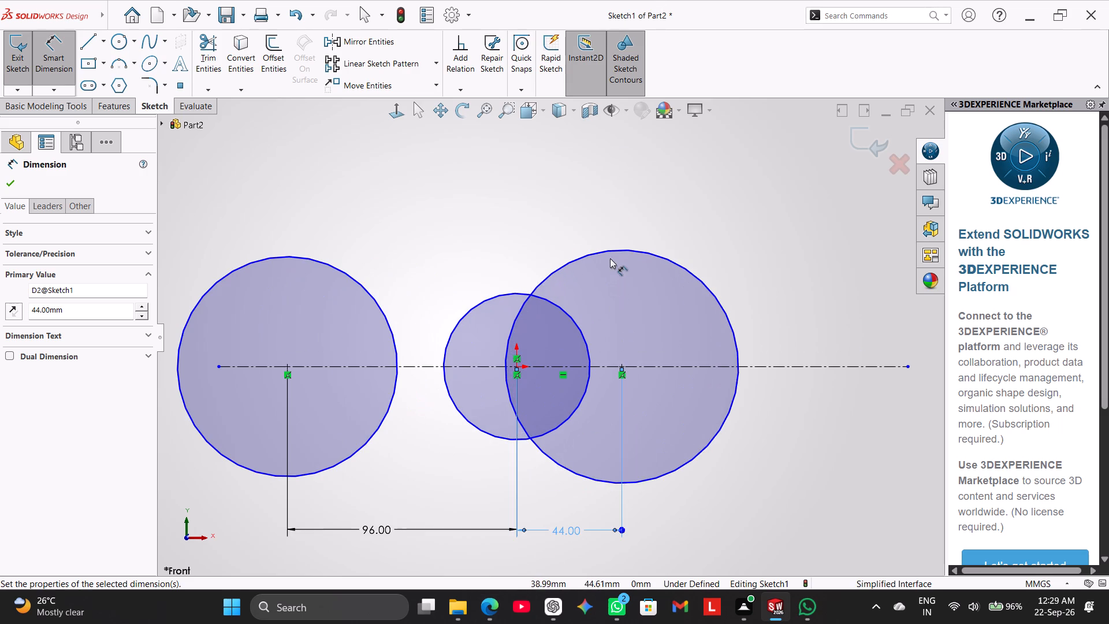
right_click(579, 209)
left_click(619, 241)
Shrink the right circle to about 25 mm diameter, reduce the middle circle clear of it, and shrink the left circle to about 67 mm.
left_click_drag(619, 254, 650, 309)
left_click(553, 221)
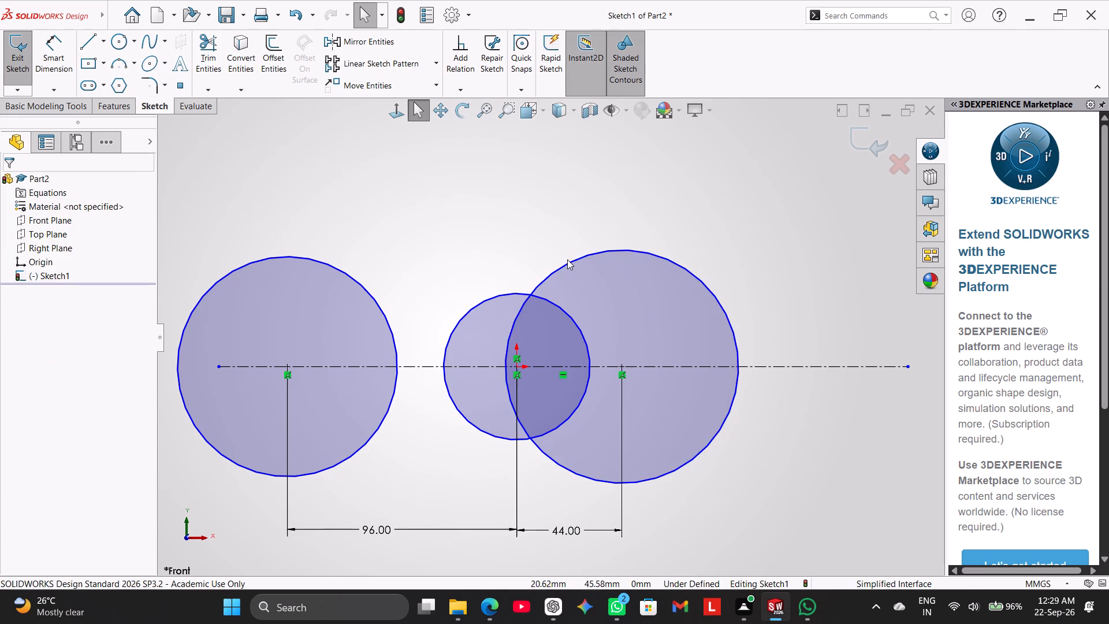
left_click_drag(568, 262, 630, 338)
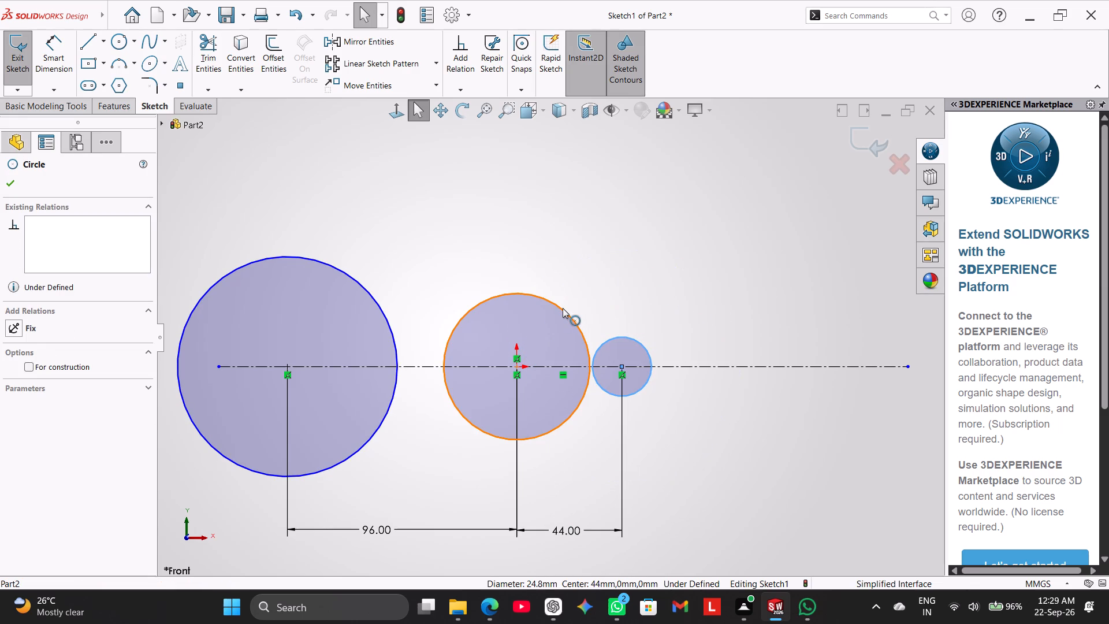
left_click_drag(563, 308, 550, 342)
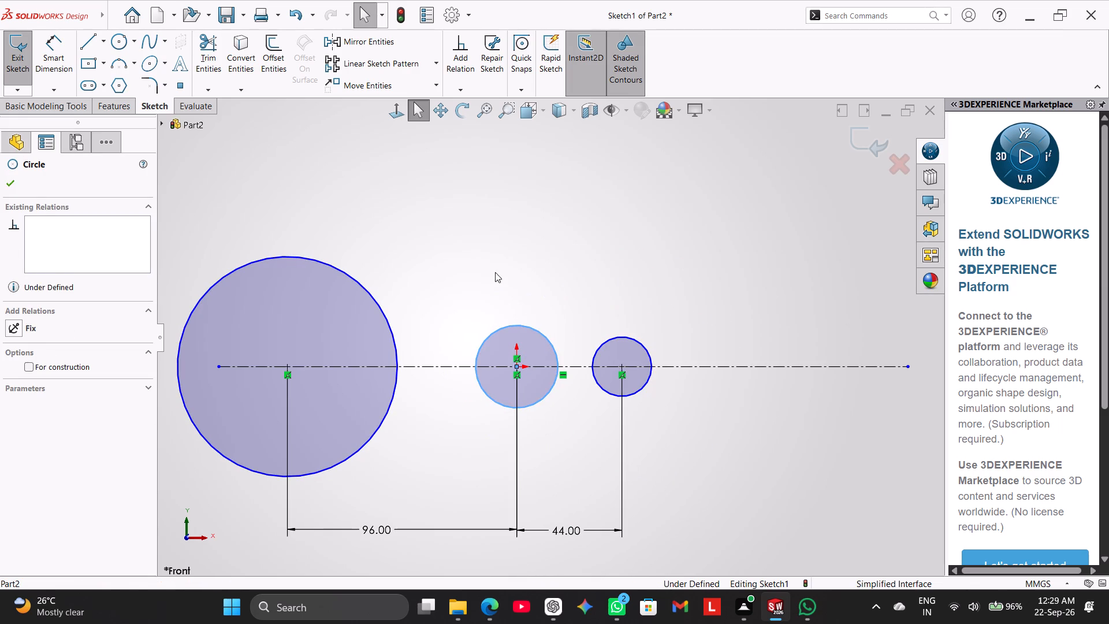
left_click(495, 272)
scroll(466, 294, "up", 2)
left_click_drag(407, 288, 408, 319)
left_click(359, 237)
Dimension the left circle's diameter and set it to 65 mm.
left_click(47, 49)
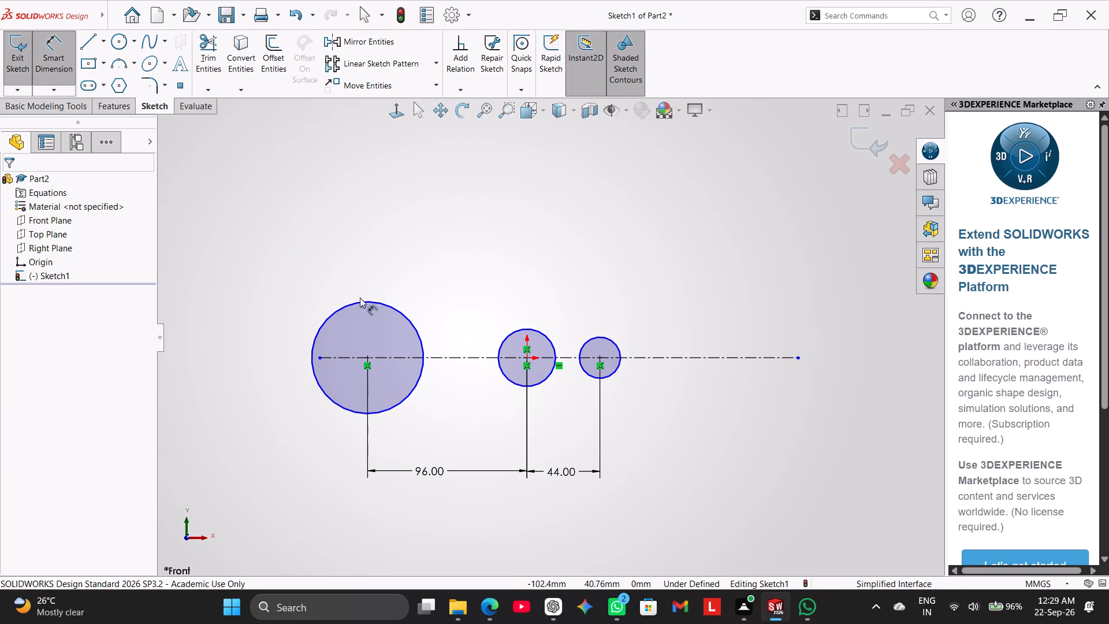
left_click(365, 304)
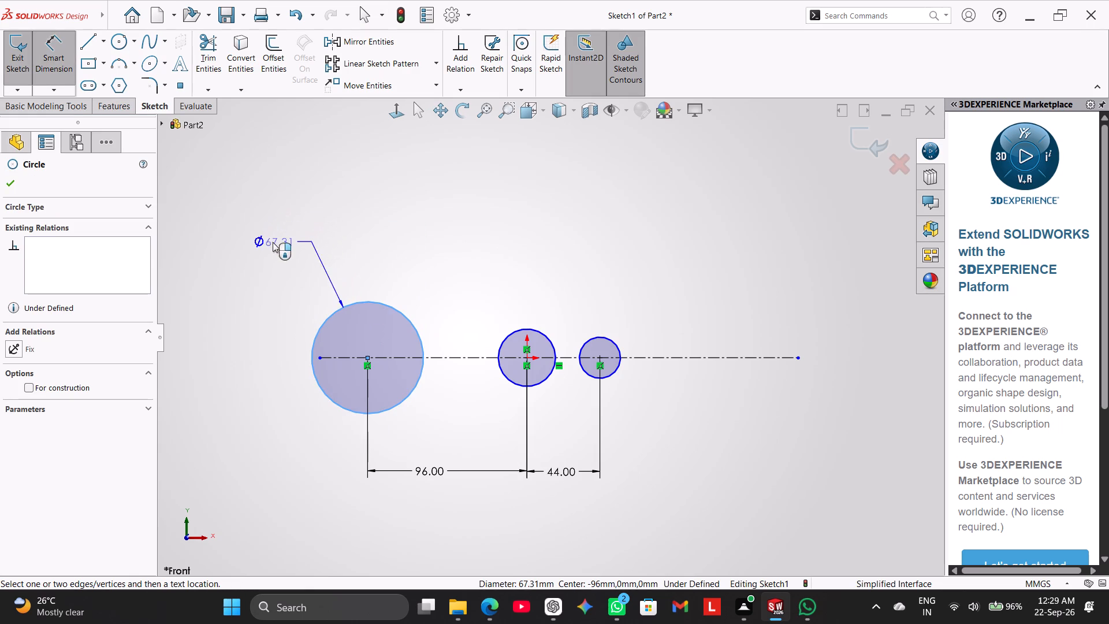
left_click(269, 247)
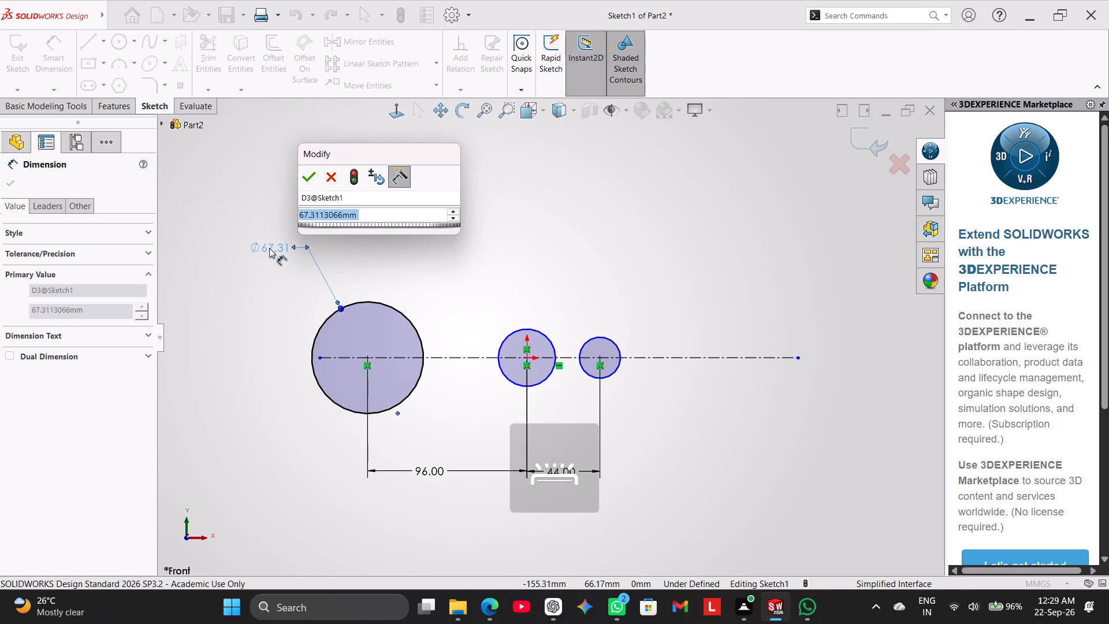
type("65")
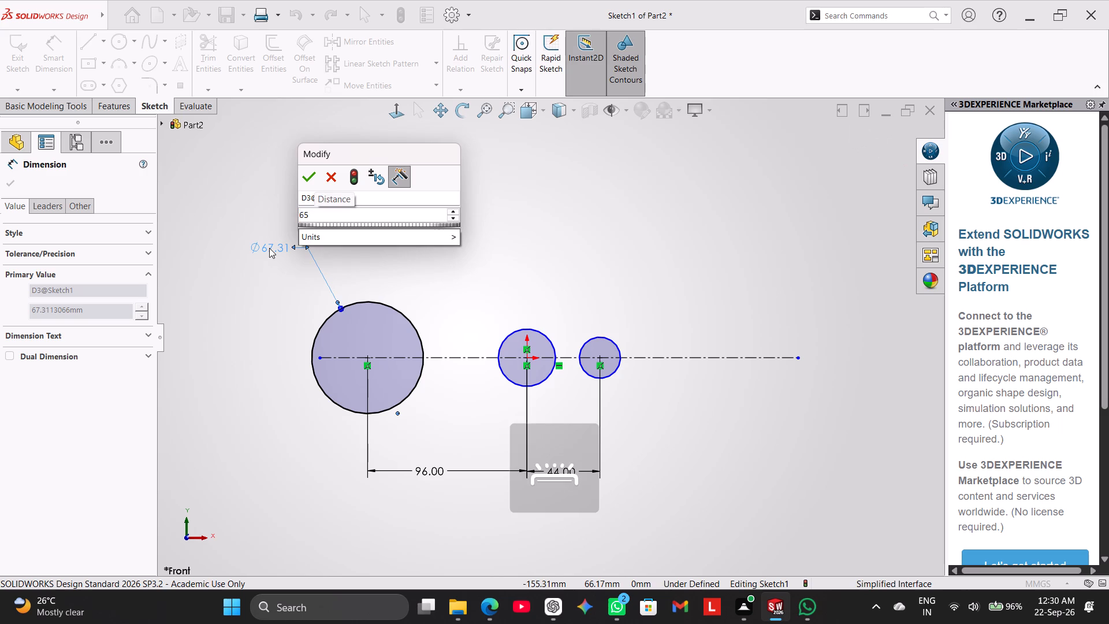
key("Return")
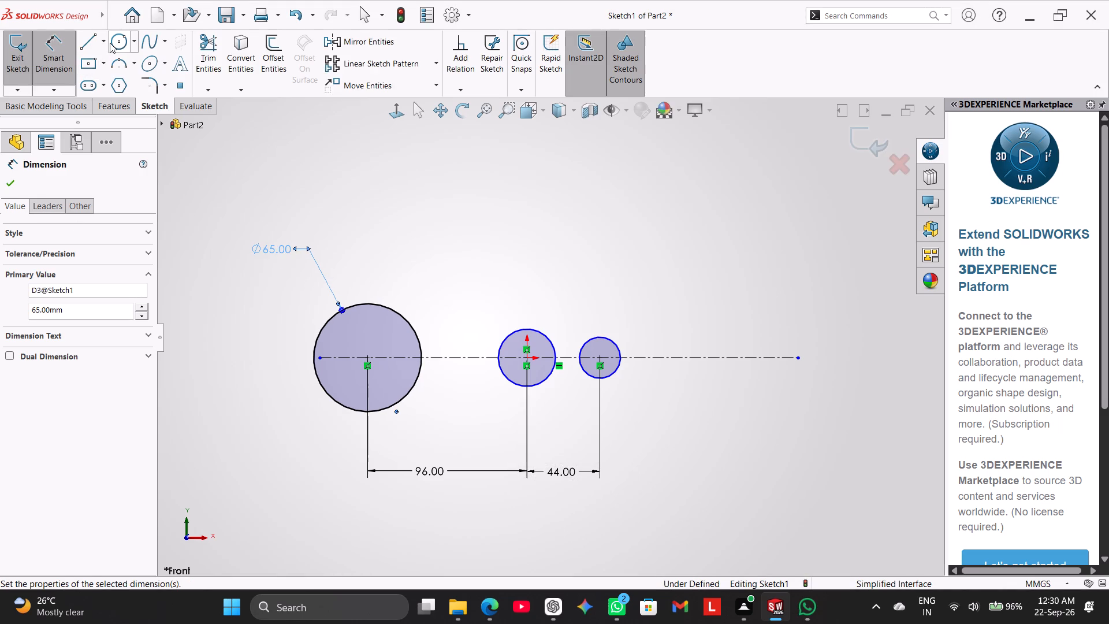
Sketch a circle of about 39 mm diameter inside the left circle, concentric with it.
left_click(113, 43)
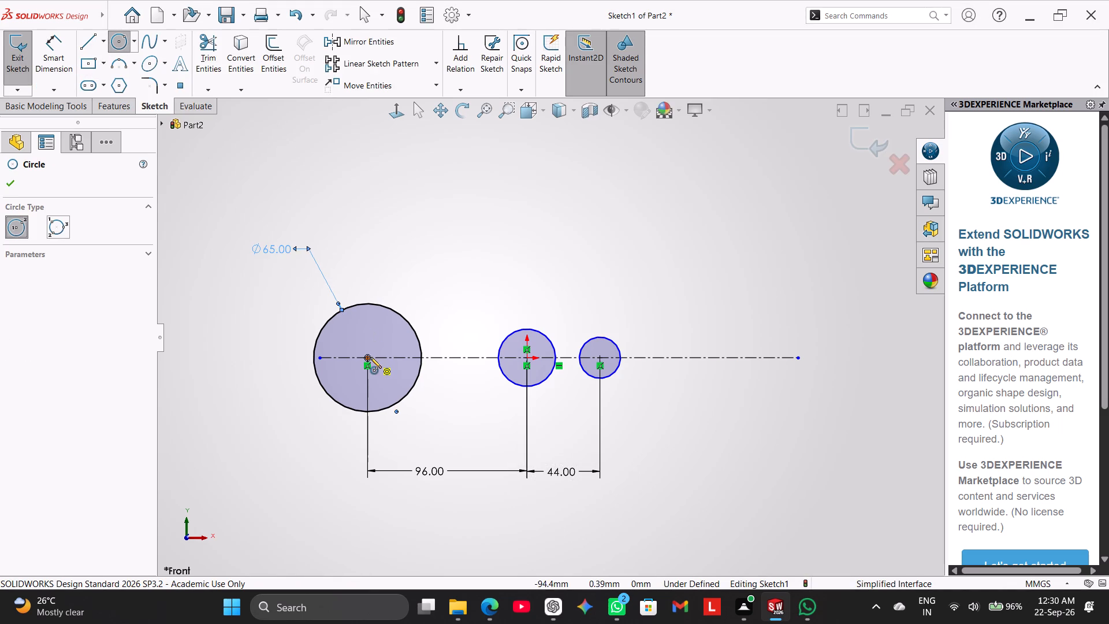
left_click(370, 357)
left_click(388, 383)
right_click(392, 226)
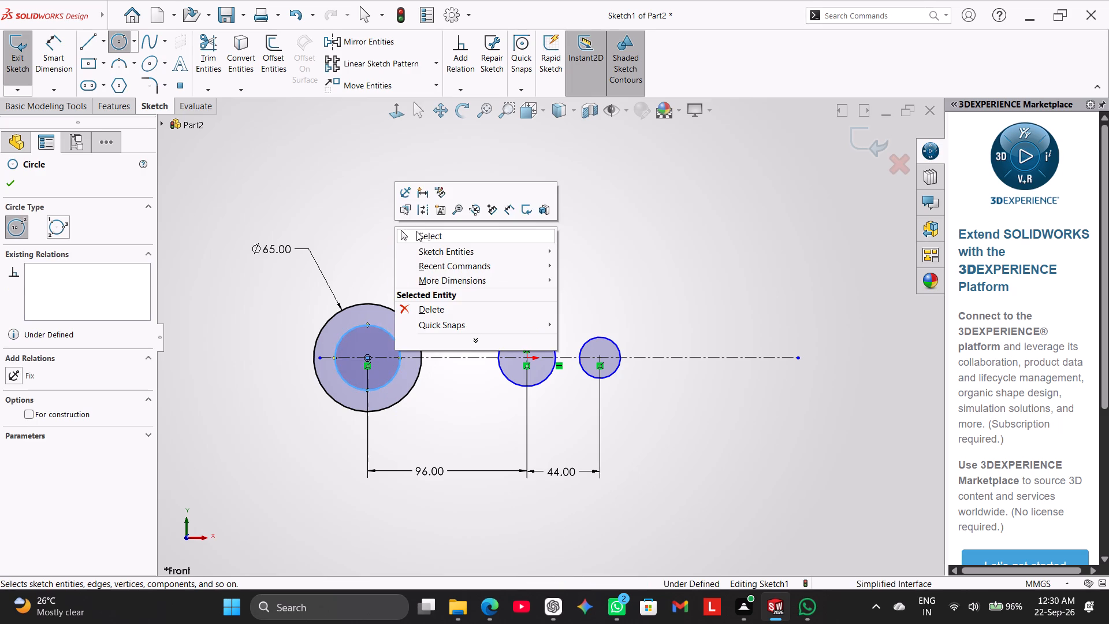
left_click(423, 237)
Dimension the diameter of the left pair's inner circle and set it to 41 mm.
left_click(57, 58)
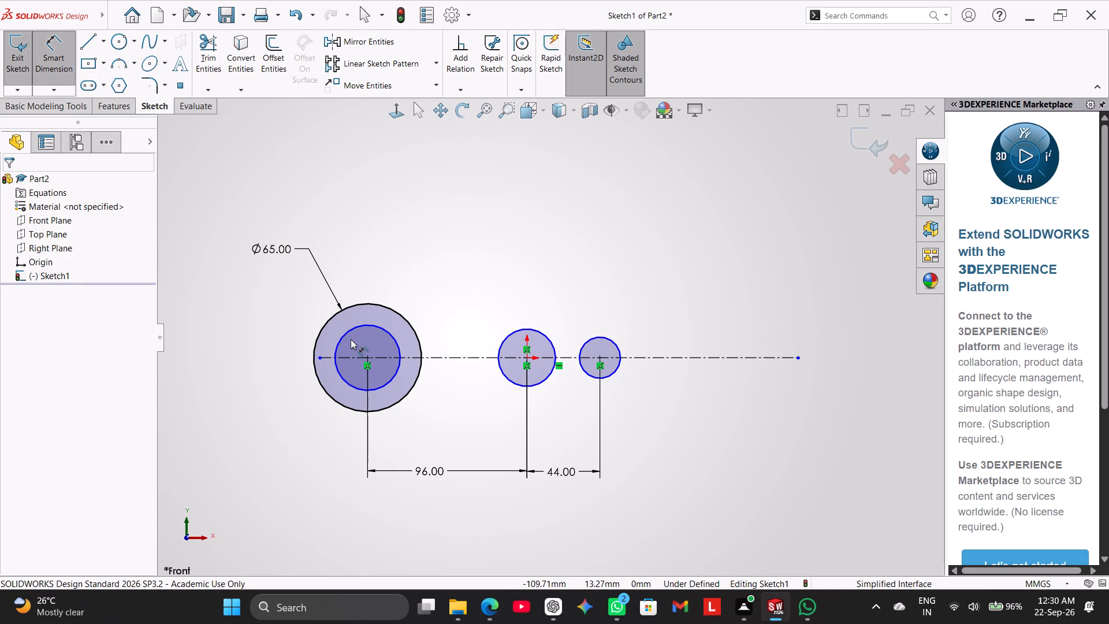
left_click(349, 331)
left_click(264, 276)
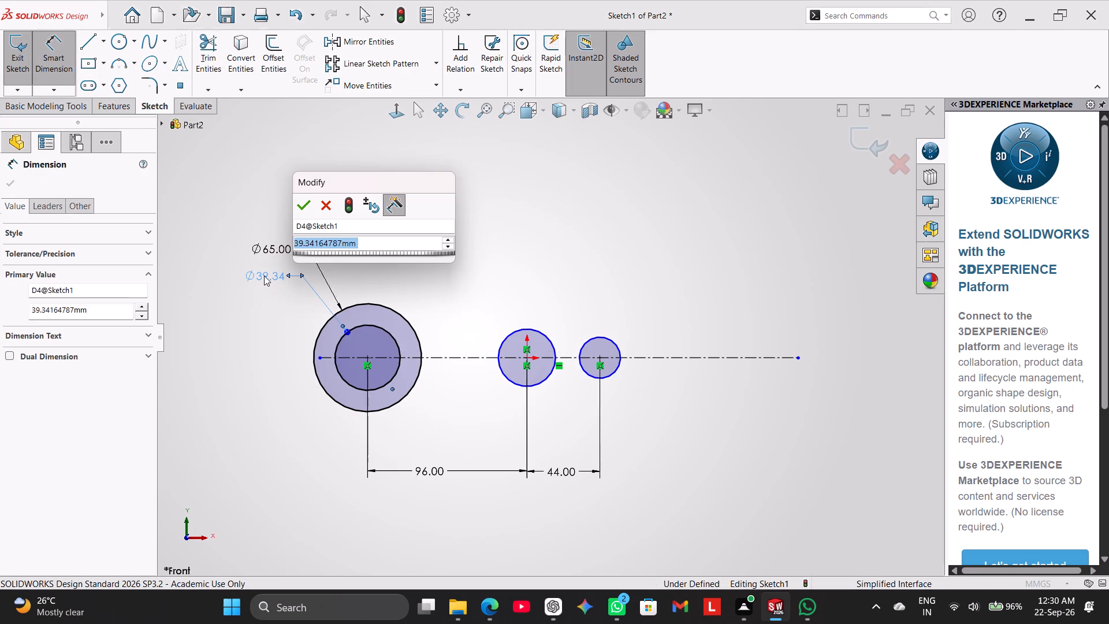
type("41")
key("Return")
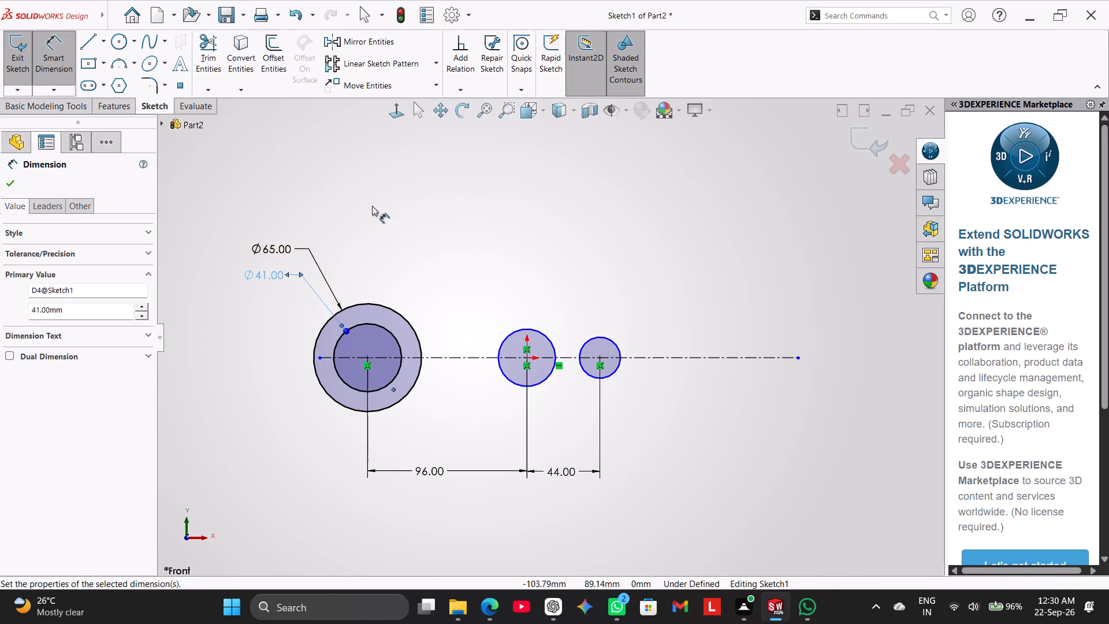
right_click(372, 206)
left_click(418, 245)
Extend the left end of the horizontal centerline outward past the 65 mm circle.
left_click_drag(321, 357, 288, 364)
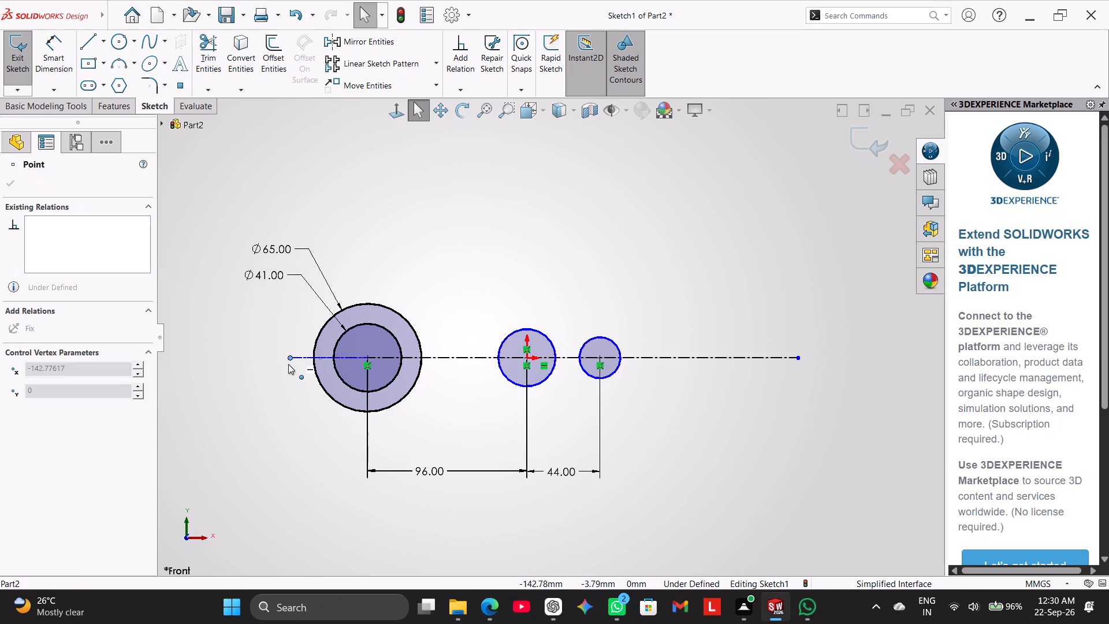
left_click_drag(288, 364, 284, 363)
left_click(370, 222)
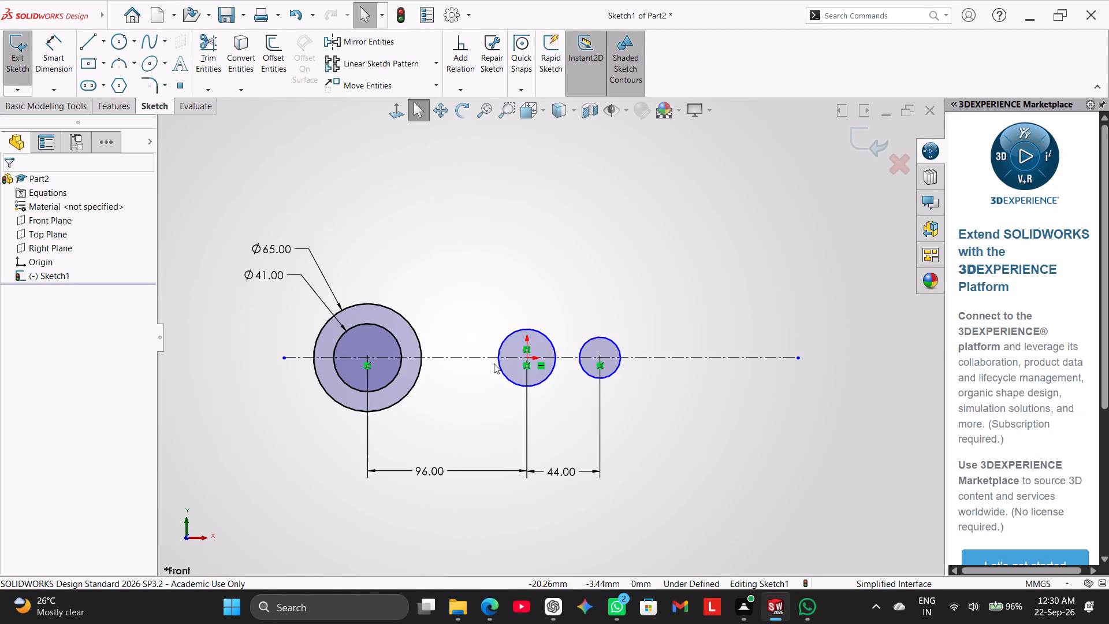
Dimension the diameter of the middle circle at the origin and set it to 35 mm.
left_click(66, 60)
left_click(519, 329)
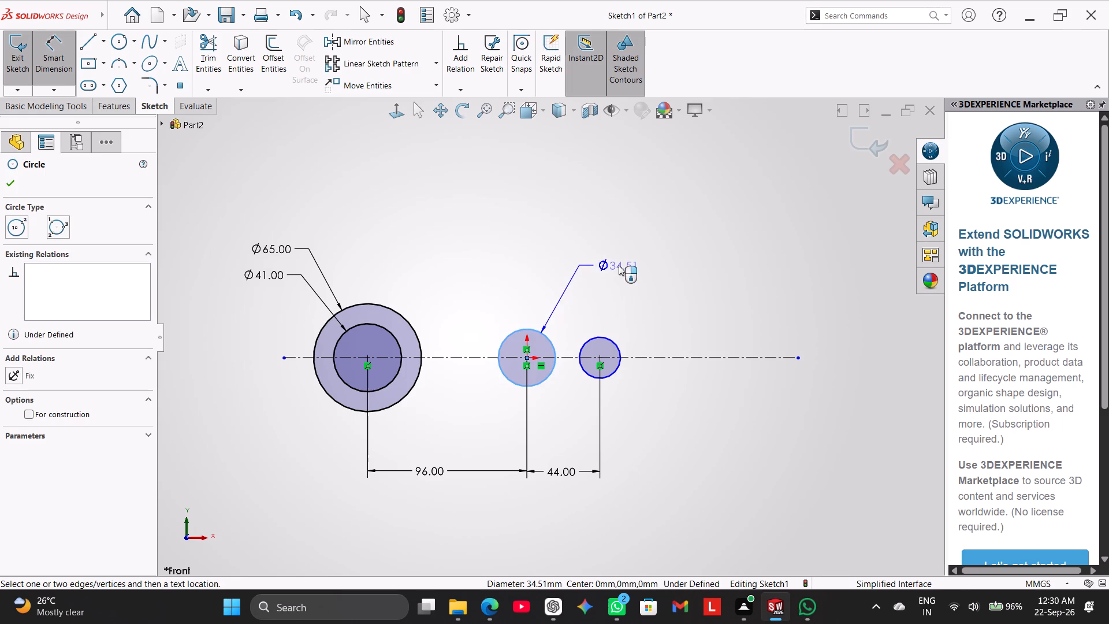
left_click(619, 265)
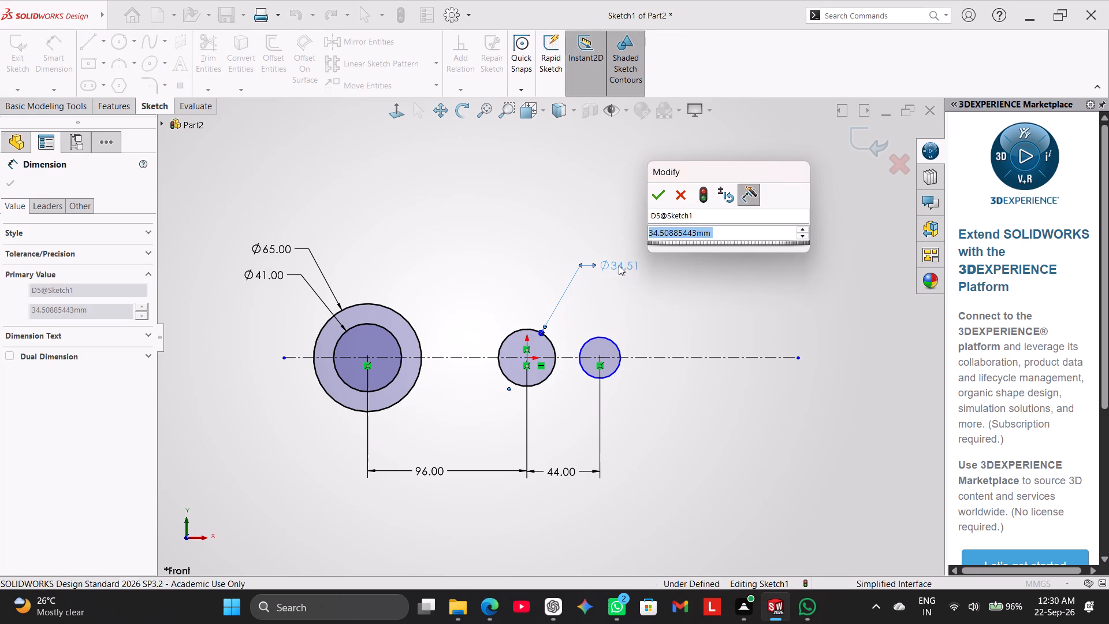
type("35")
key("Return")
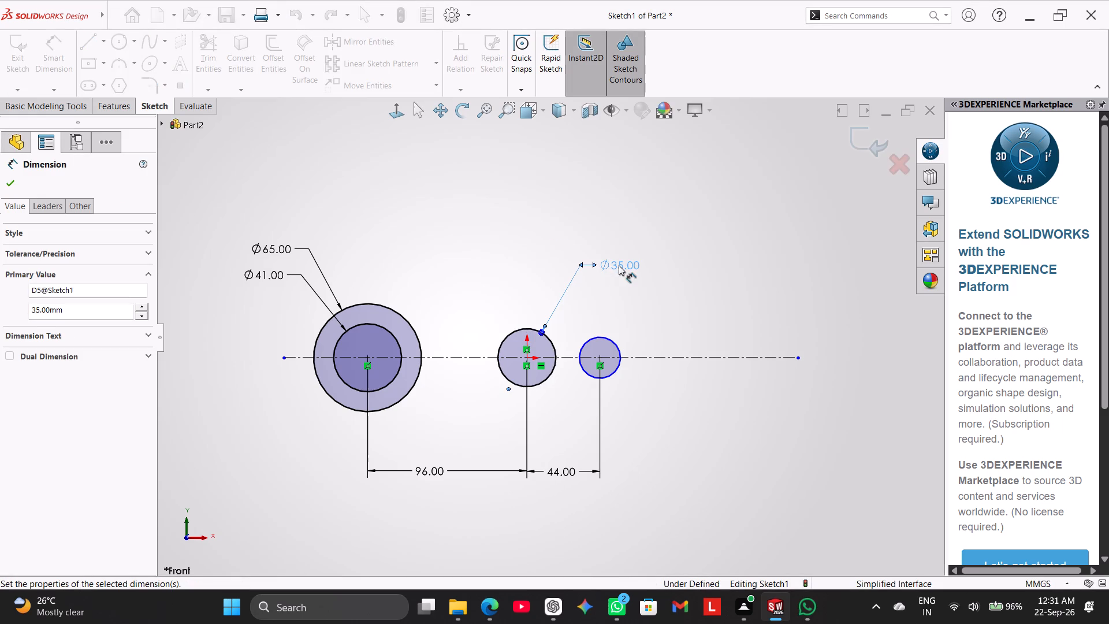
right_click(500, 182)
left_click(557, 218)
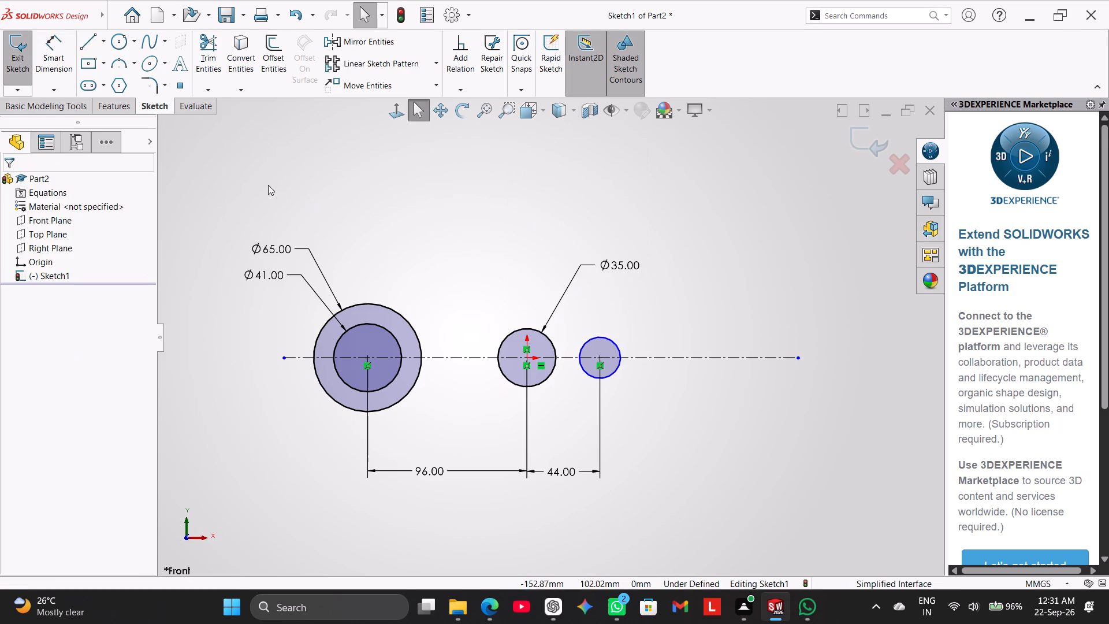
Sketch a larger circle of about 70 mm diameter centred on the origin, around the 35 mm circle.
left_click(118, 43)
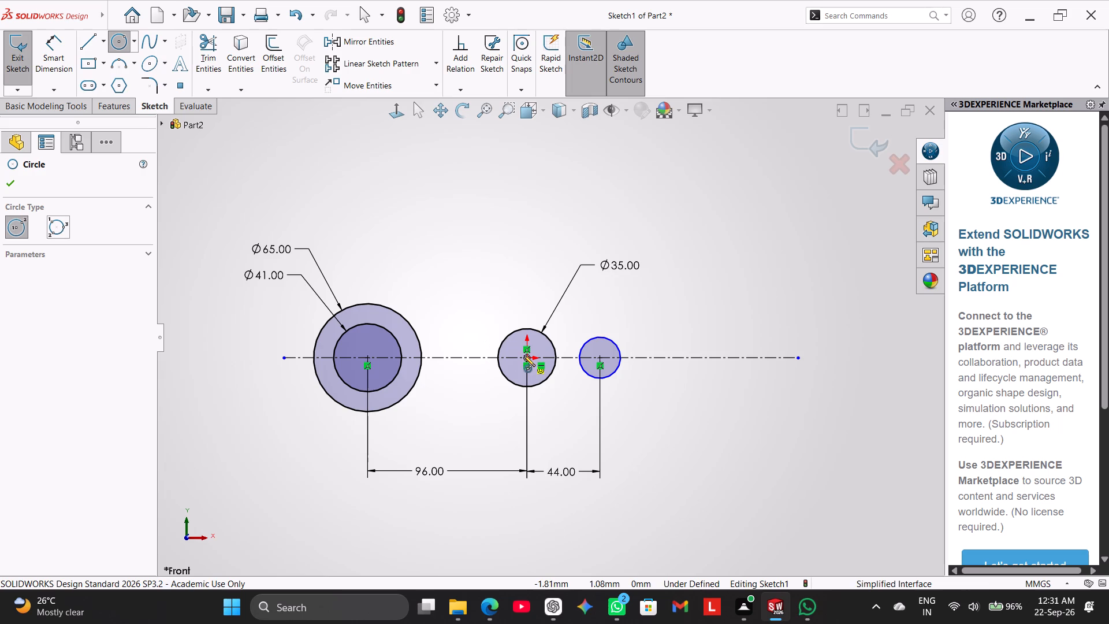
left_click(524, 355)
left_click(554, 409)
right_click(535, 221)
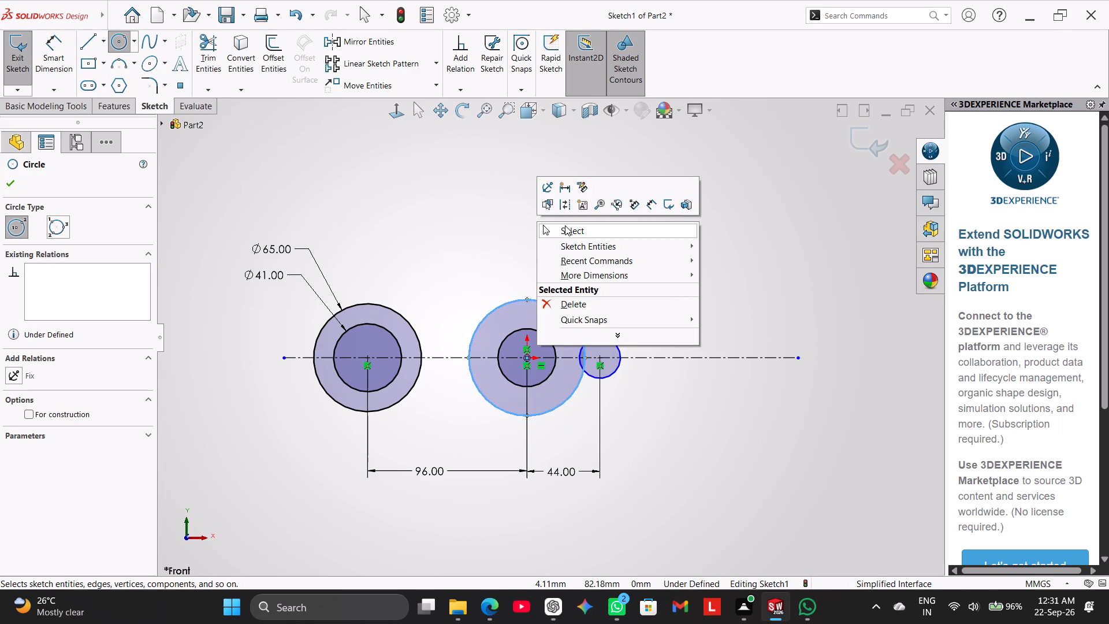
left_click(566, 225)
Dimension the diameter of the outer circle around the origin and set it to 50 mm.
left_click(62, 46)
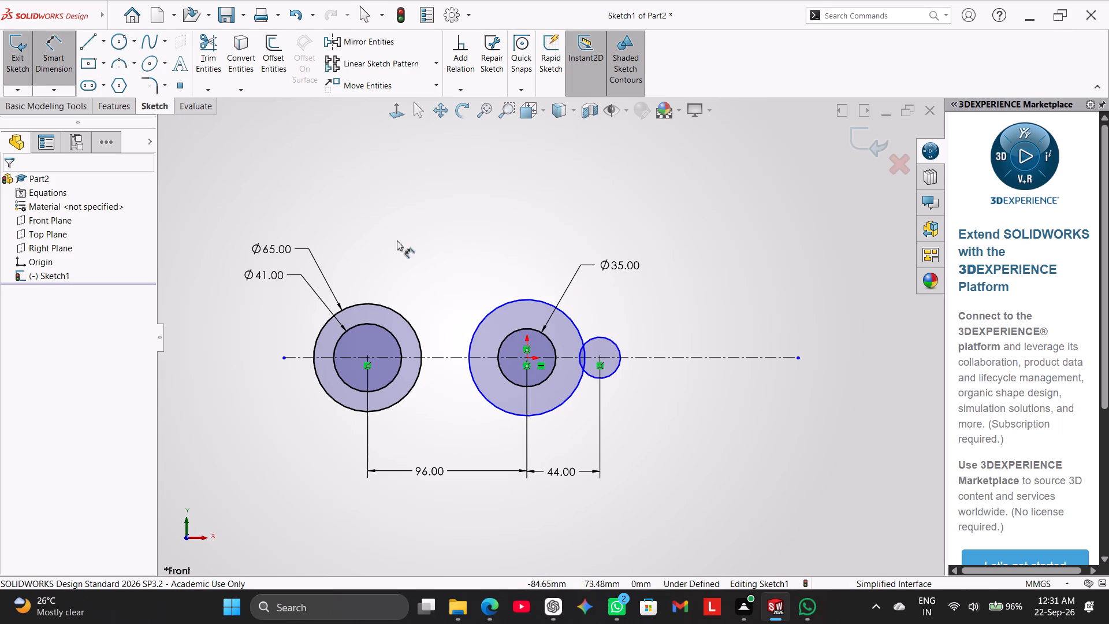
left_click_drag(501, 306, 494, 300)
left_click(448, 224)
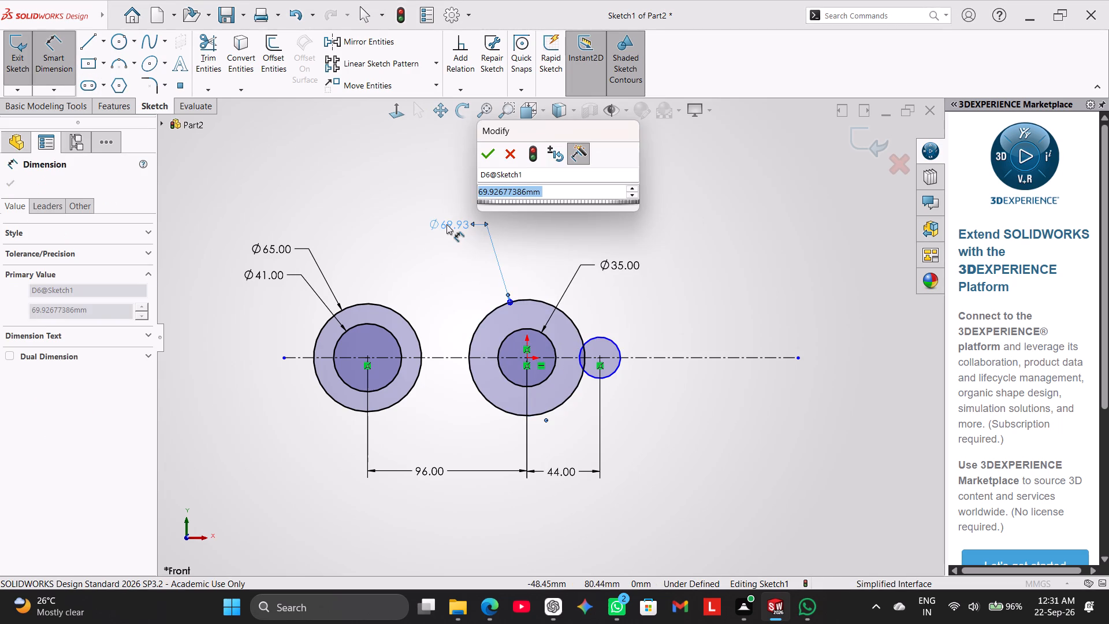
type("50")
key("Return")
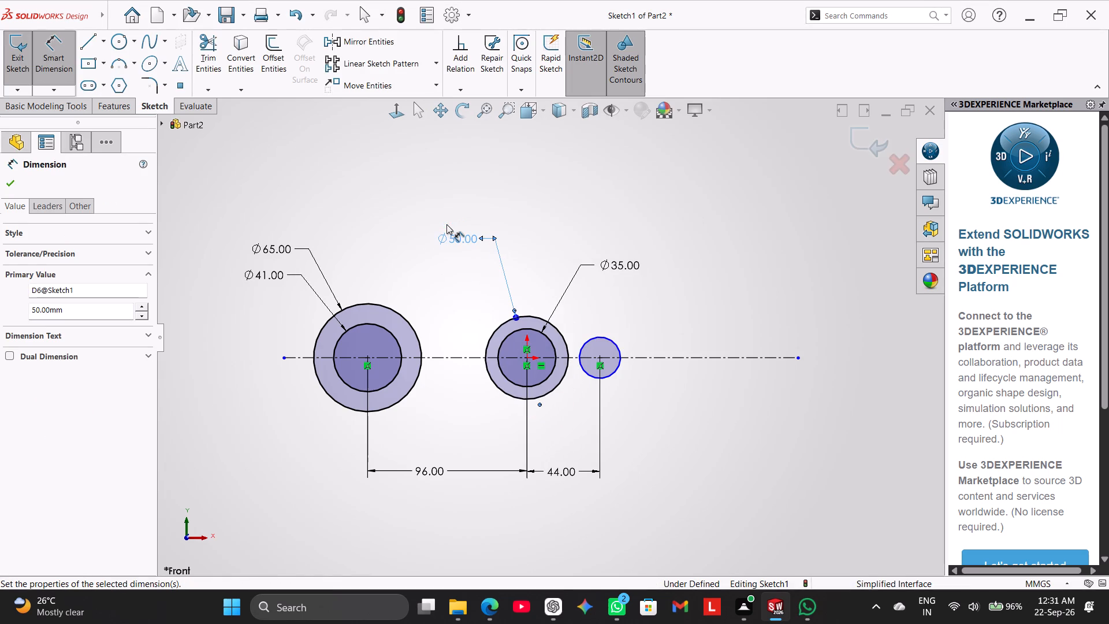
left_click(377, 180)
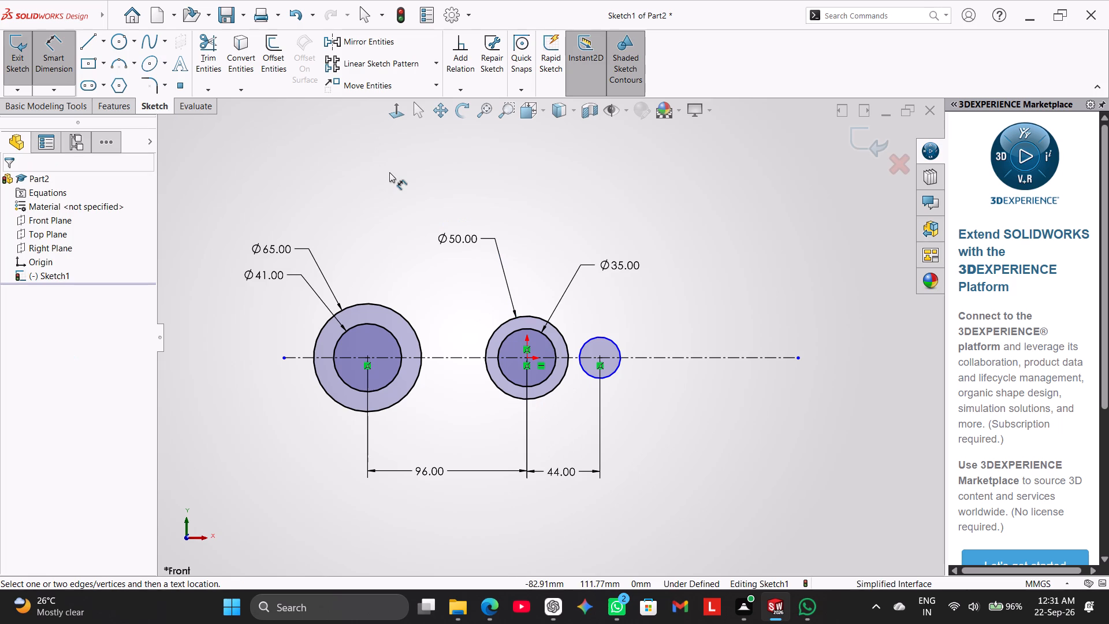
Dimension the right circle's diameter and set it to 28 mm.
scroll(683, 318, "down", 3)
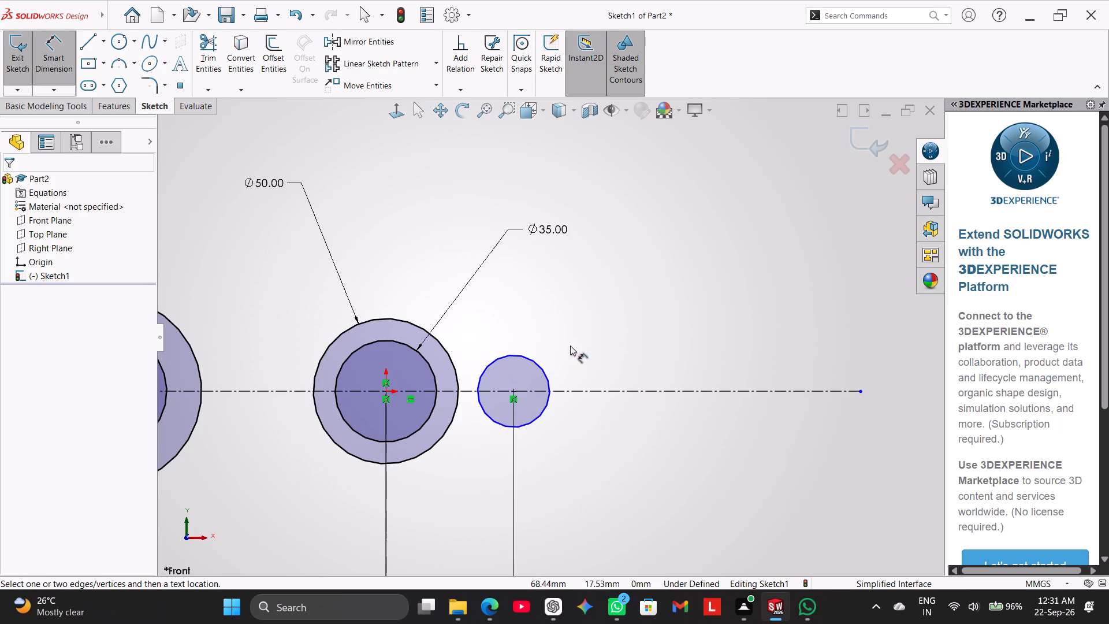
left_click(542, 367)
left_click(612, 277)
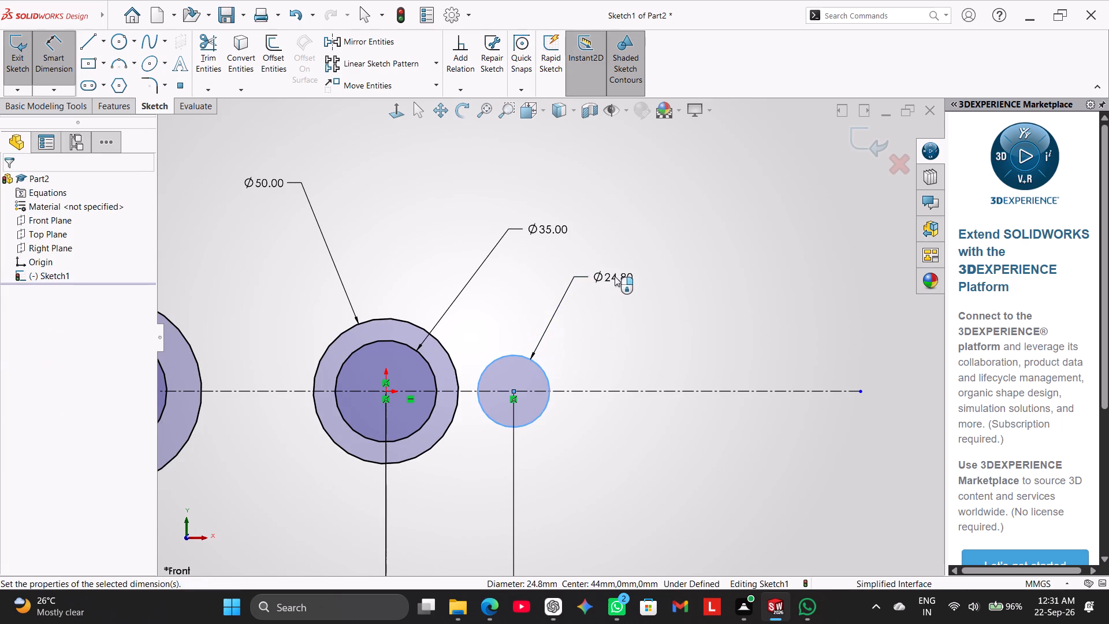
type("14/")
key("BackSpace")
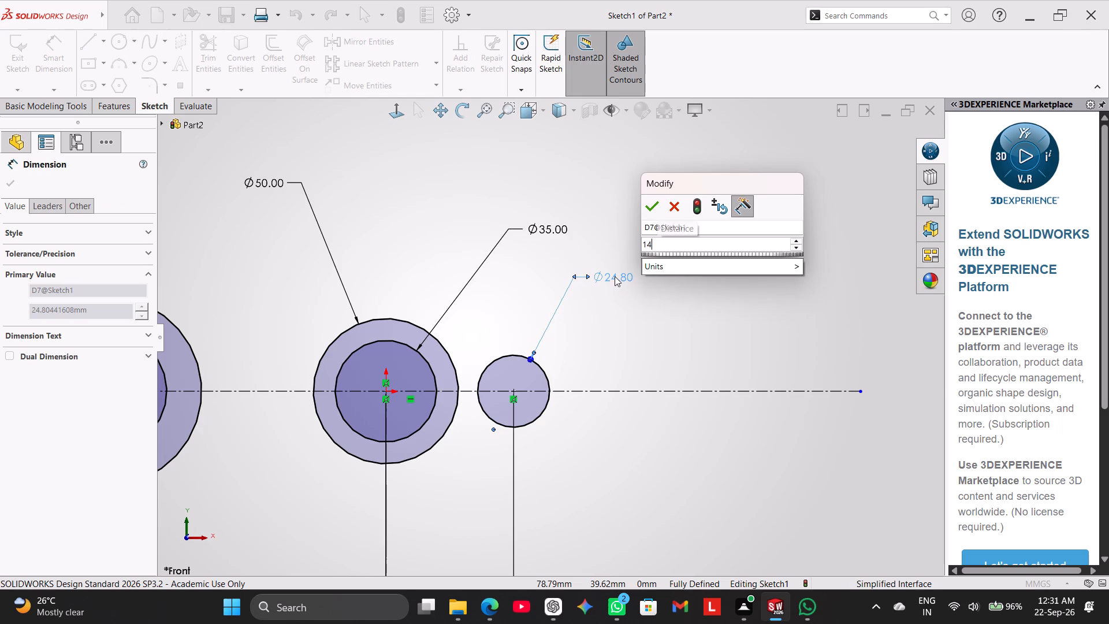
type("*2")
key("Return")
left_click(665, 244)
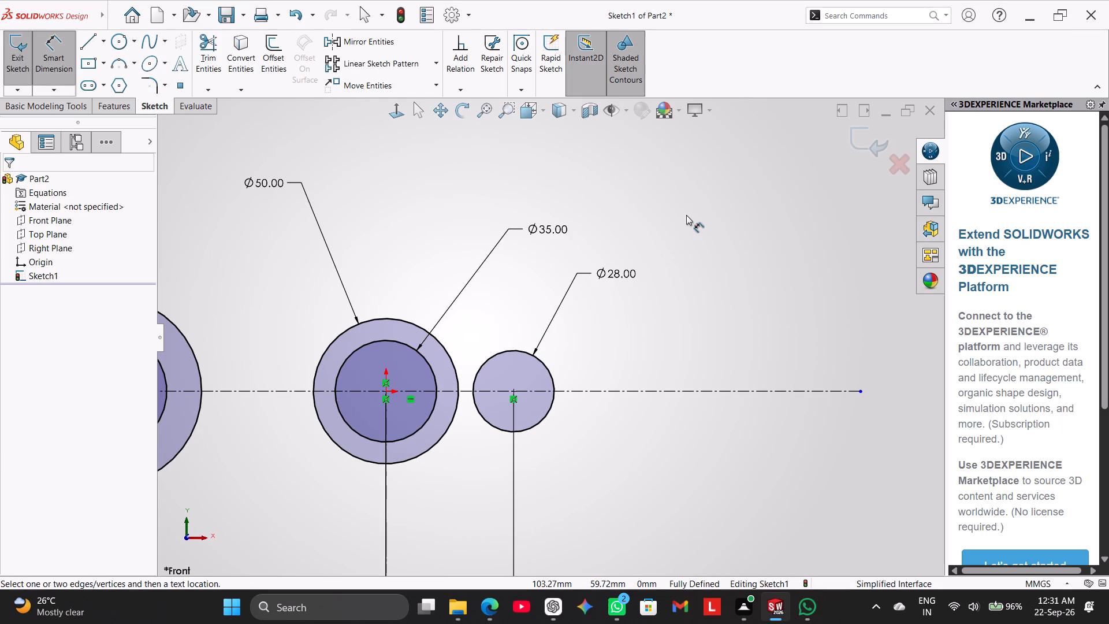
scroll(675, 359, "up", 2)
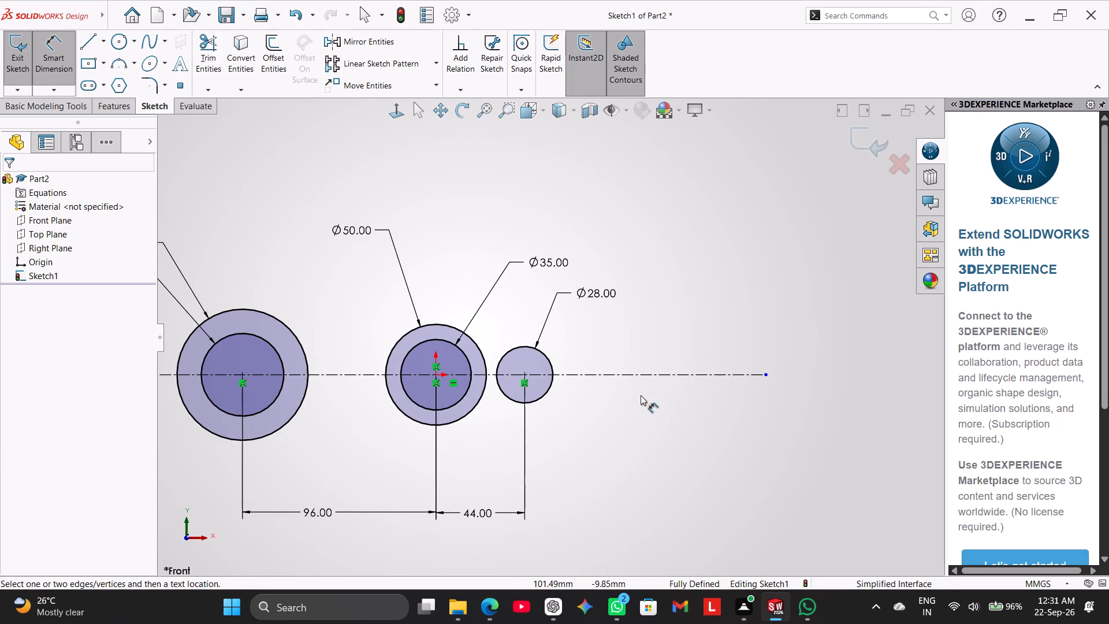
scroll(639, 395, "up", 1)
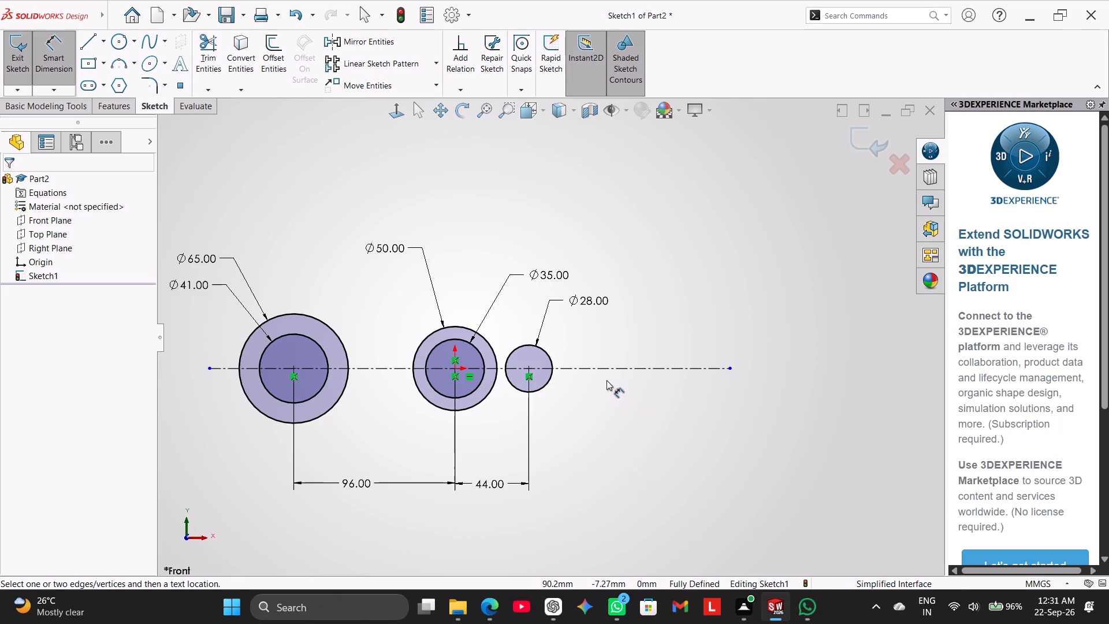
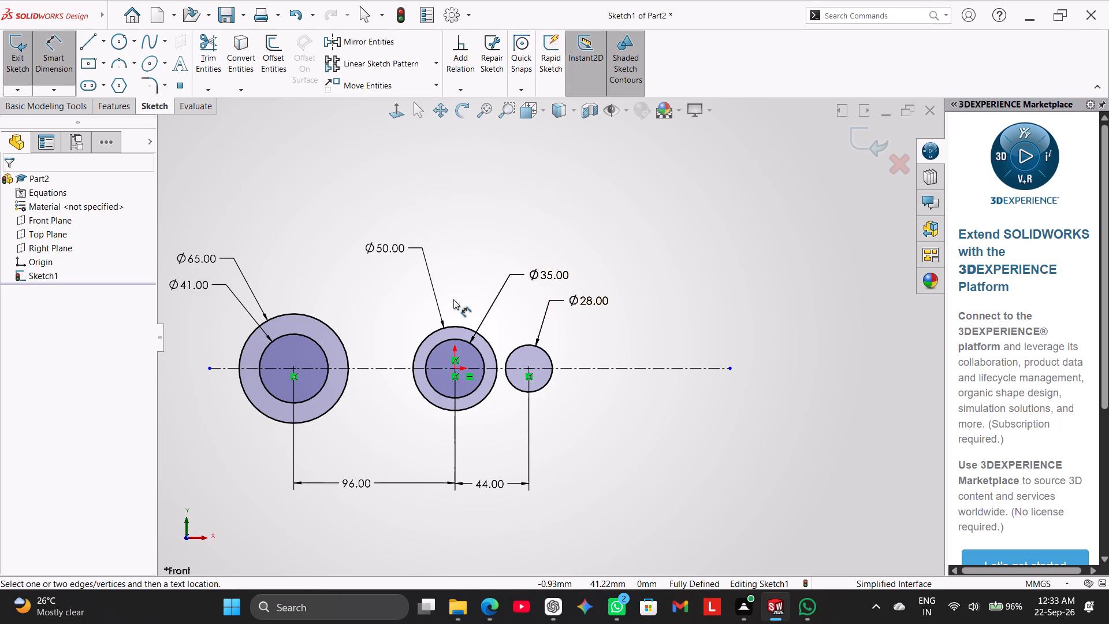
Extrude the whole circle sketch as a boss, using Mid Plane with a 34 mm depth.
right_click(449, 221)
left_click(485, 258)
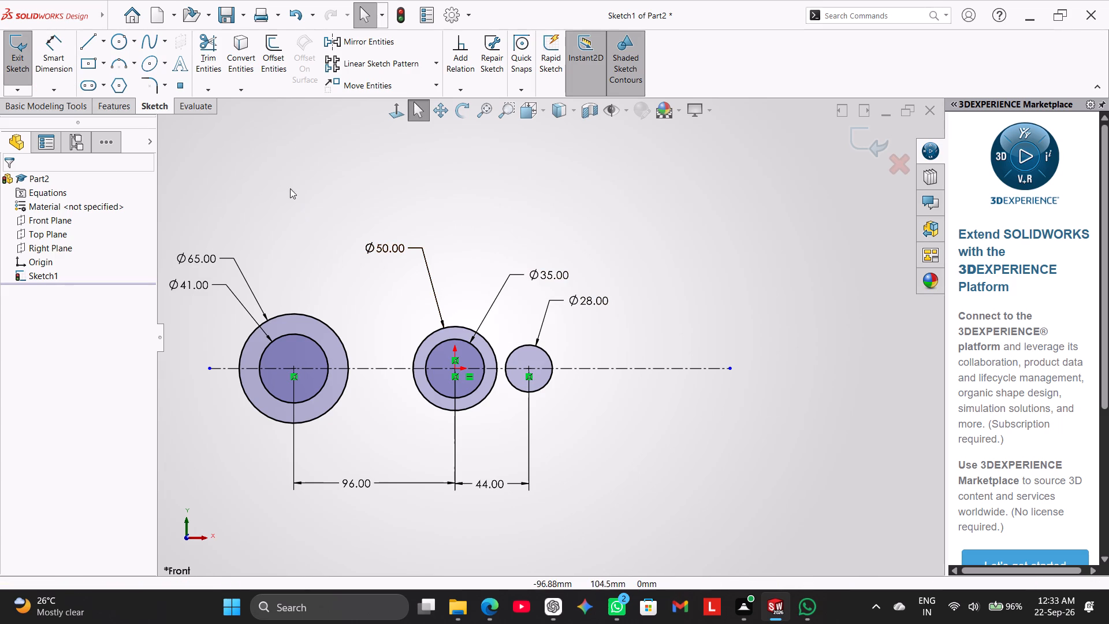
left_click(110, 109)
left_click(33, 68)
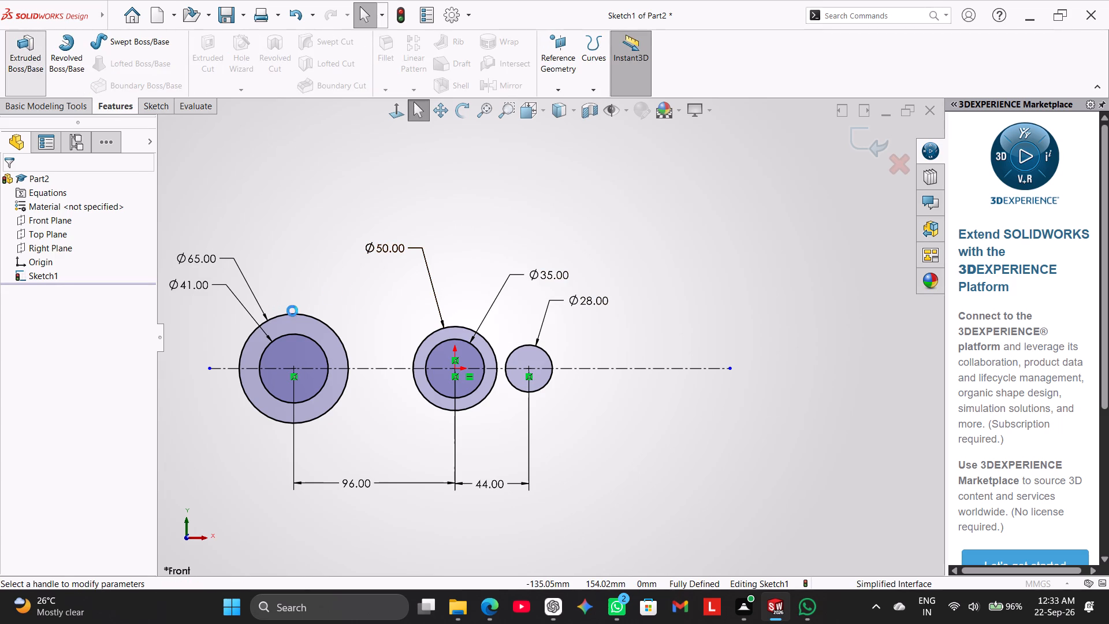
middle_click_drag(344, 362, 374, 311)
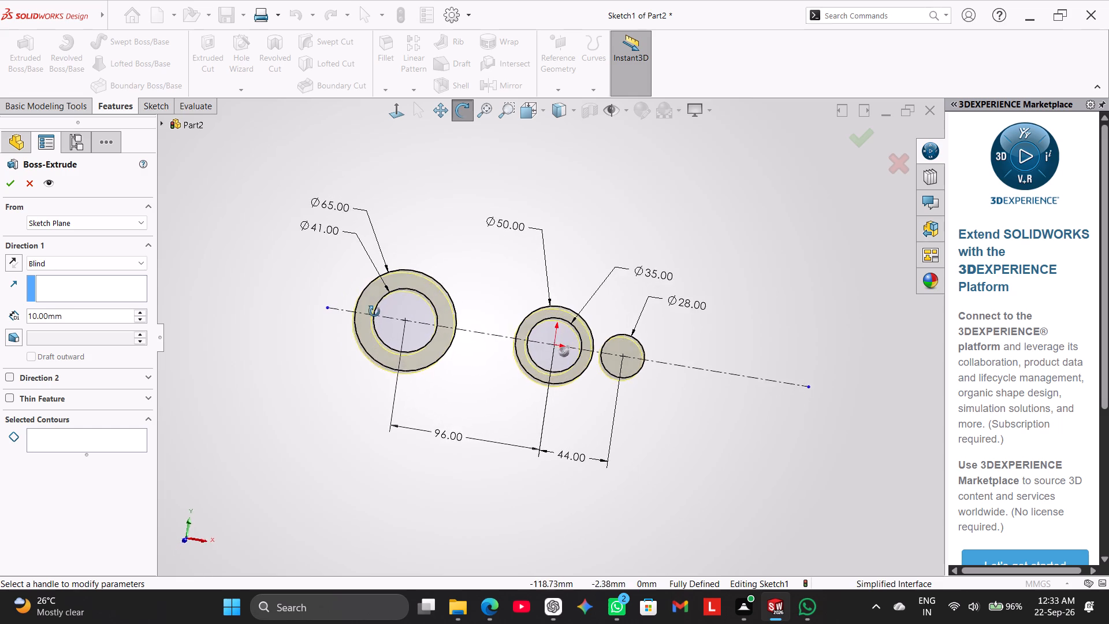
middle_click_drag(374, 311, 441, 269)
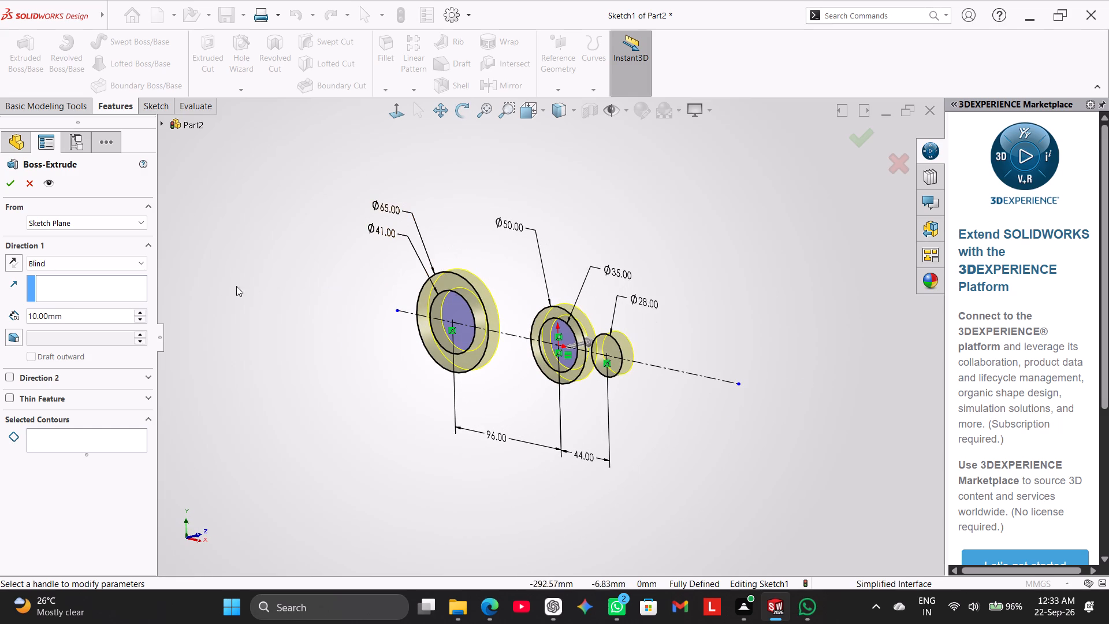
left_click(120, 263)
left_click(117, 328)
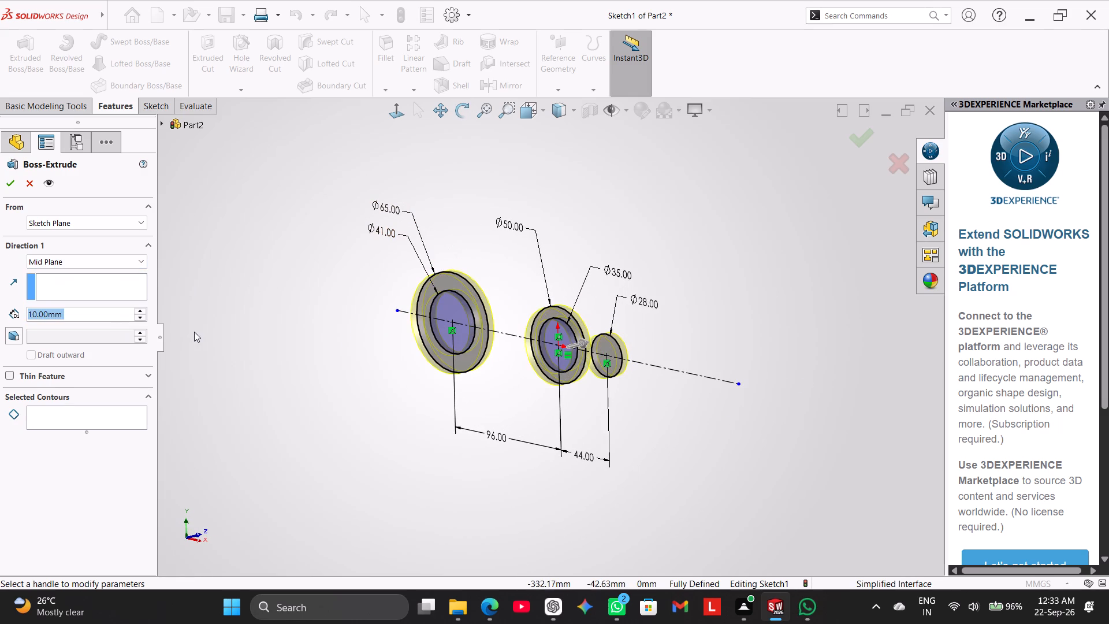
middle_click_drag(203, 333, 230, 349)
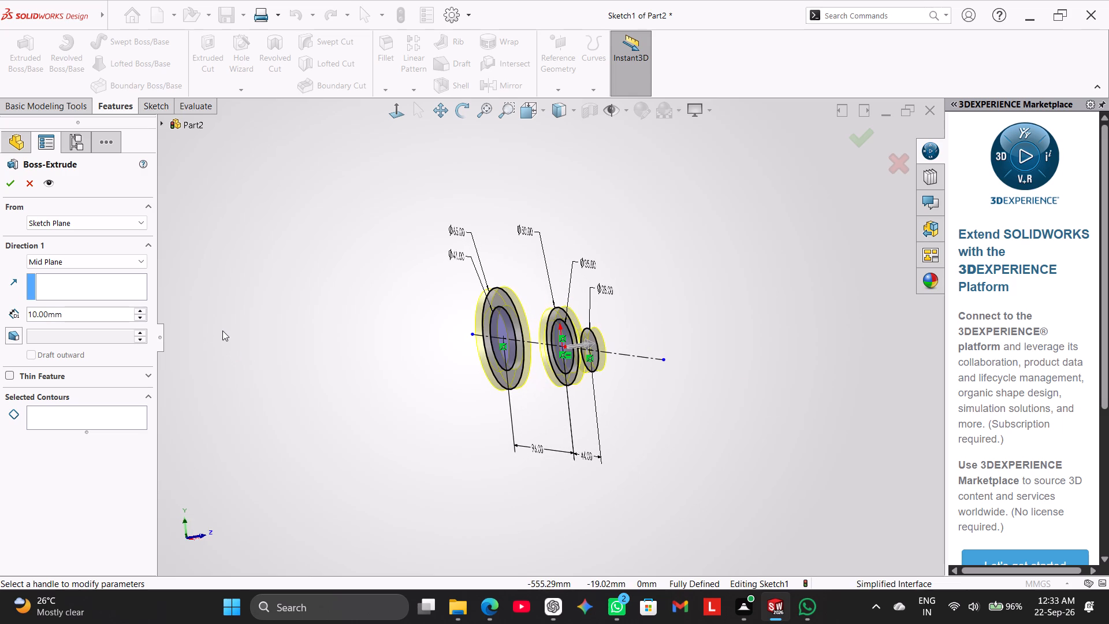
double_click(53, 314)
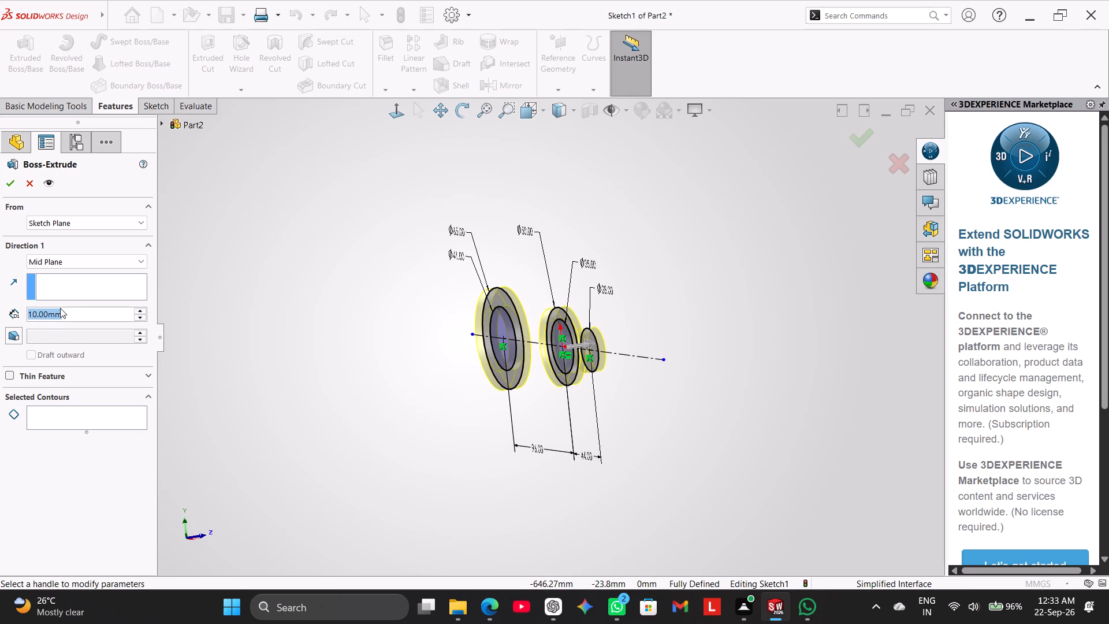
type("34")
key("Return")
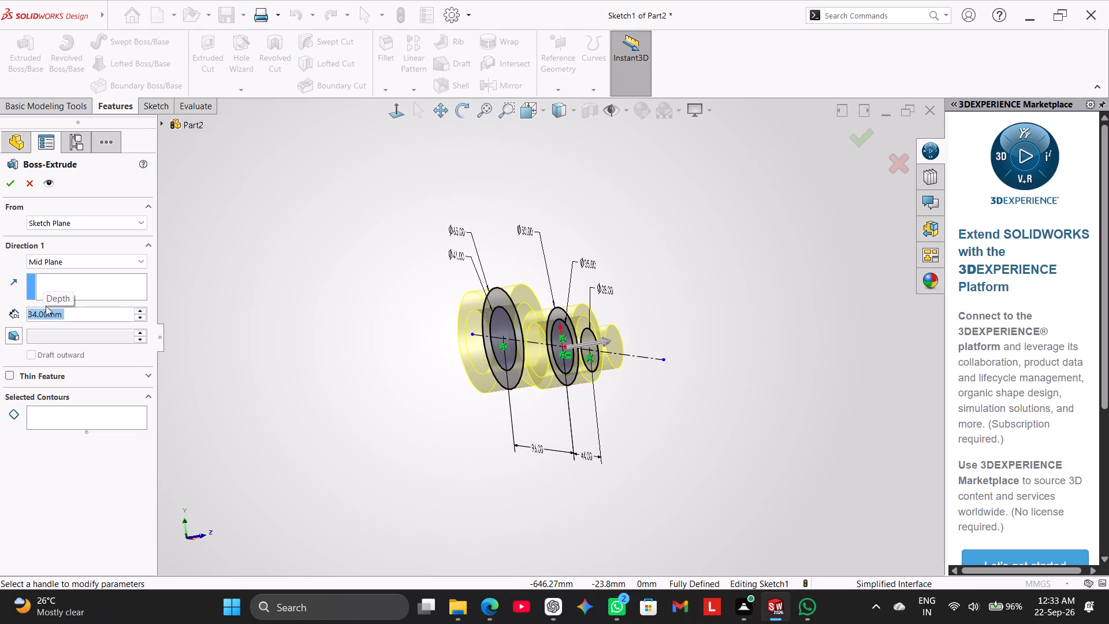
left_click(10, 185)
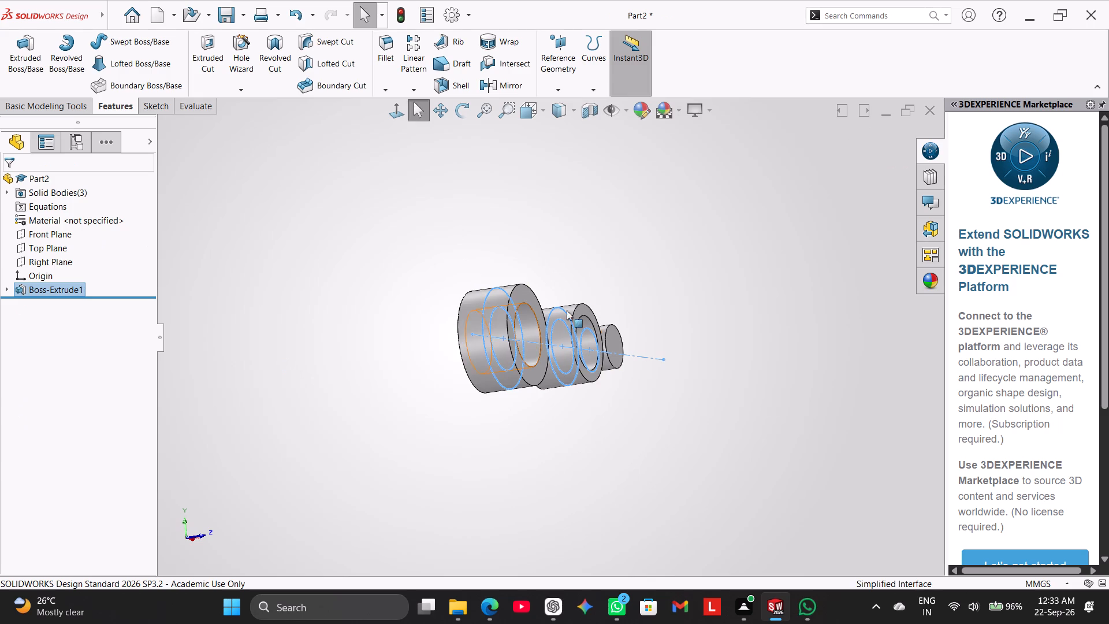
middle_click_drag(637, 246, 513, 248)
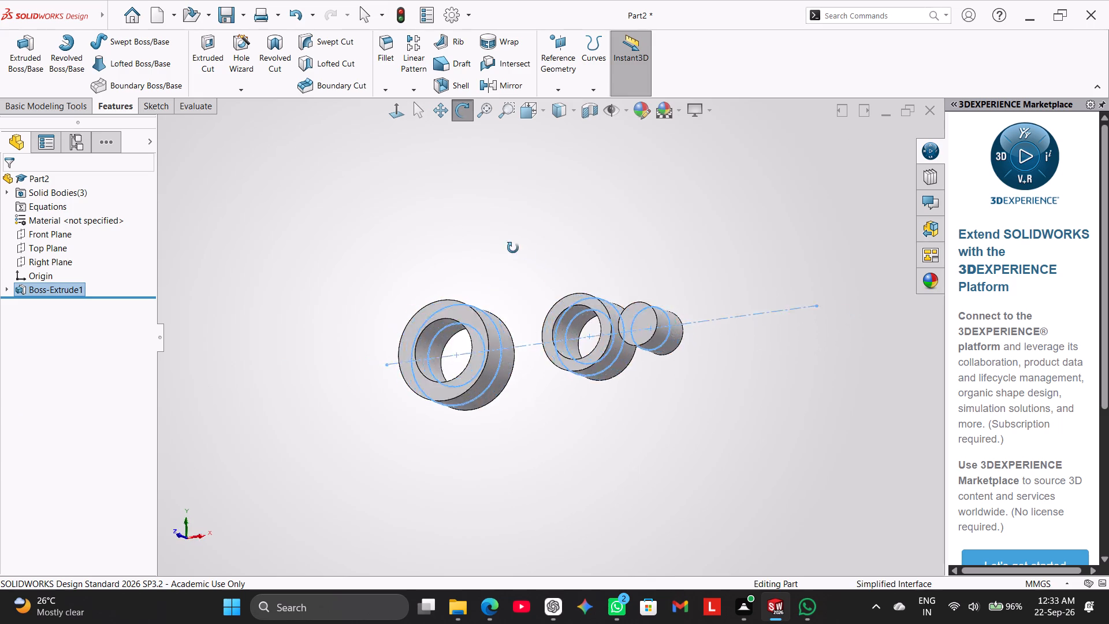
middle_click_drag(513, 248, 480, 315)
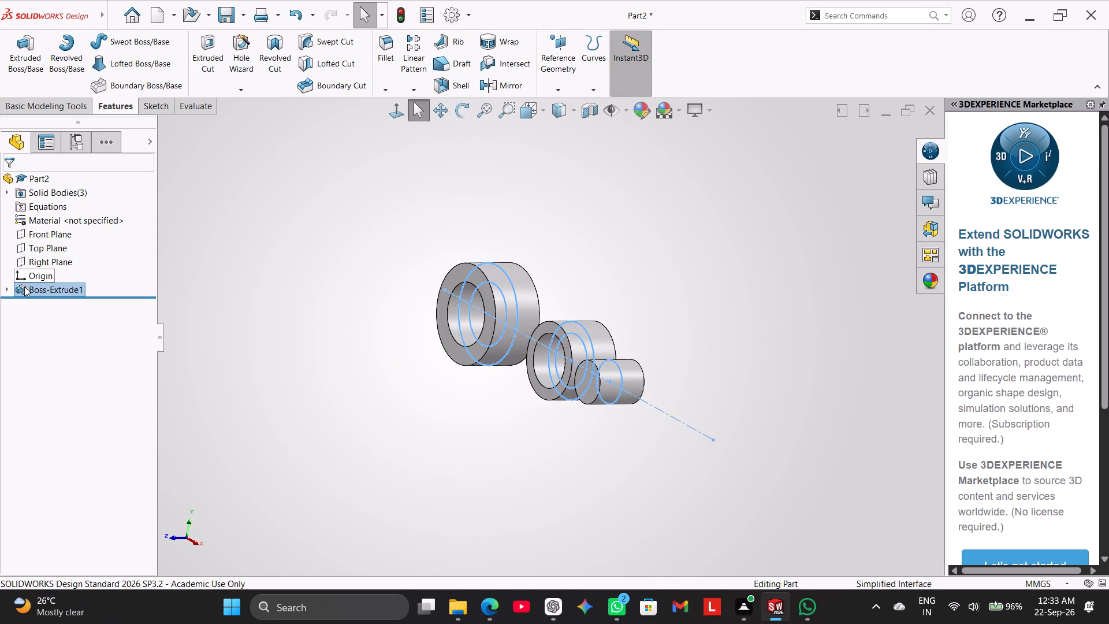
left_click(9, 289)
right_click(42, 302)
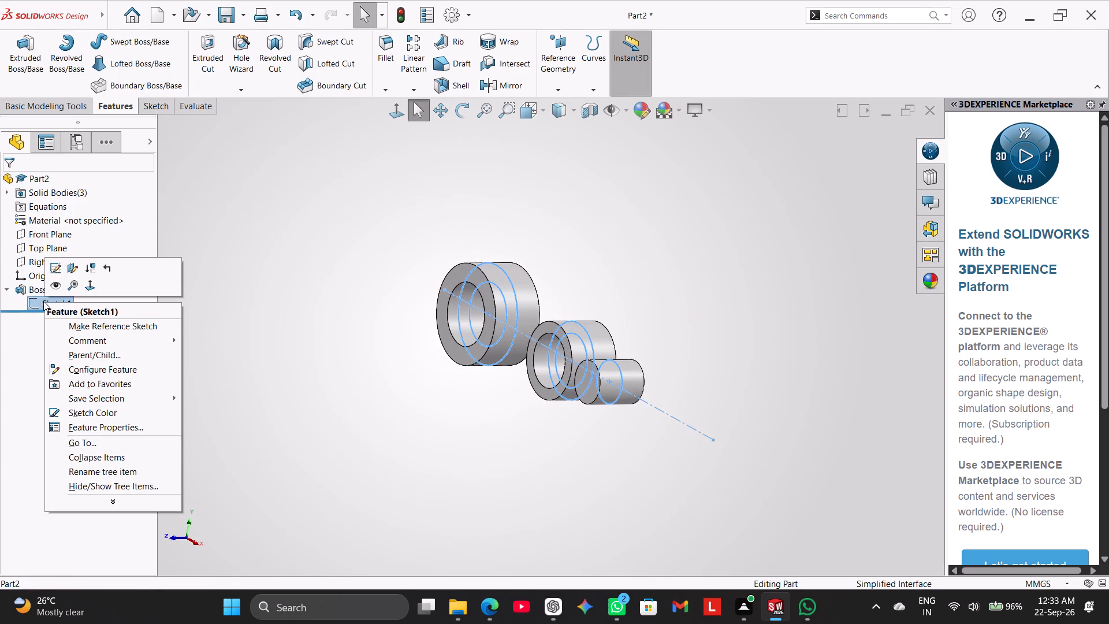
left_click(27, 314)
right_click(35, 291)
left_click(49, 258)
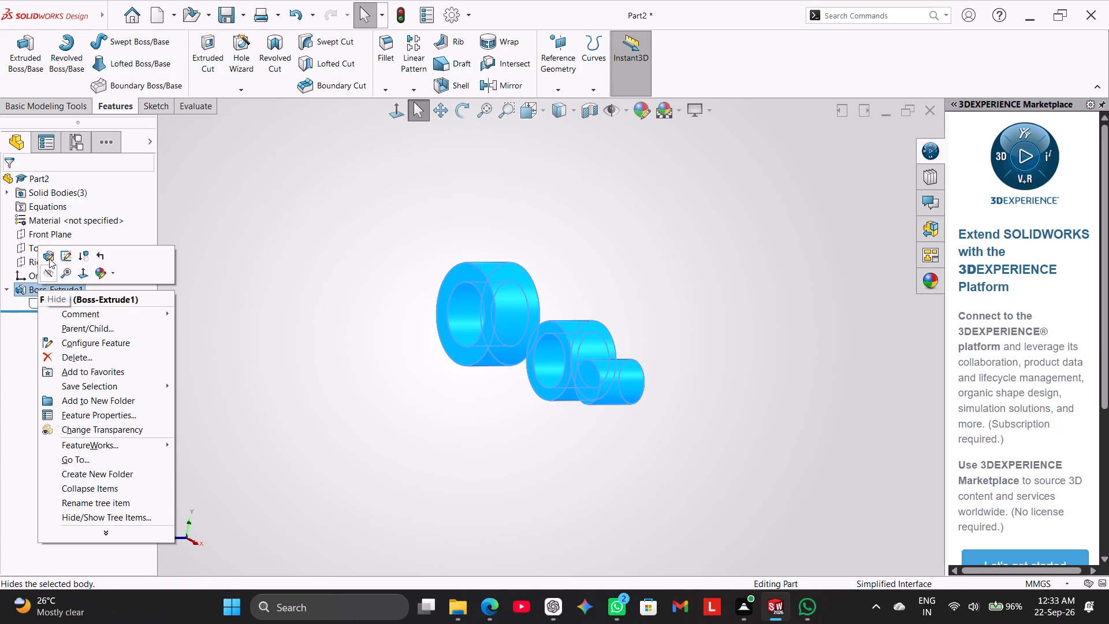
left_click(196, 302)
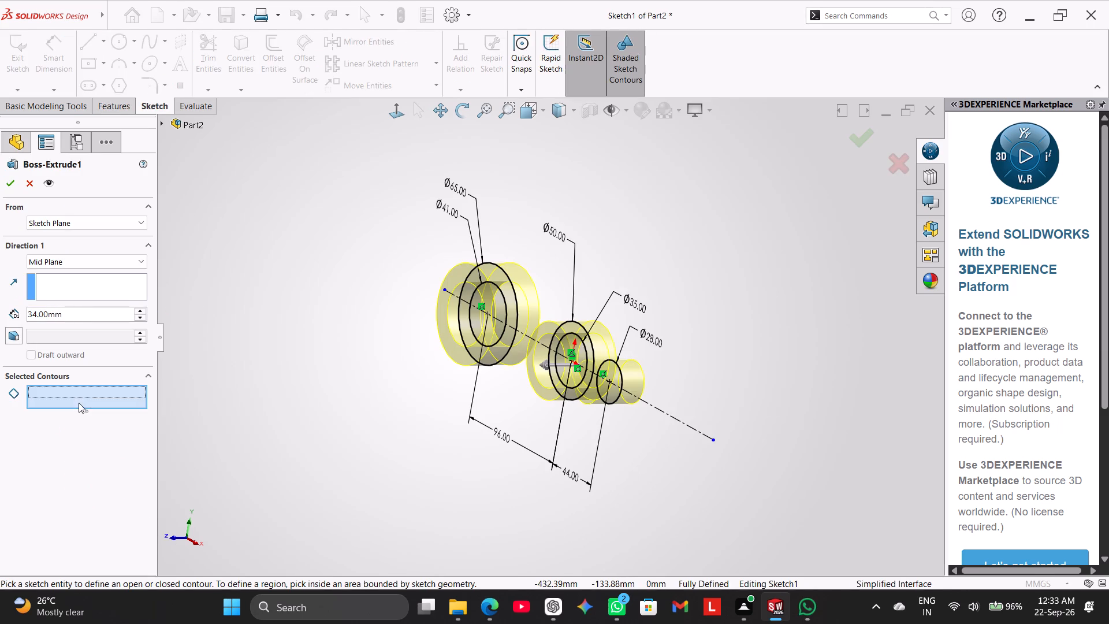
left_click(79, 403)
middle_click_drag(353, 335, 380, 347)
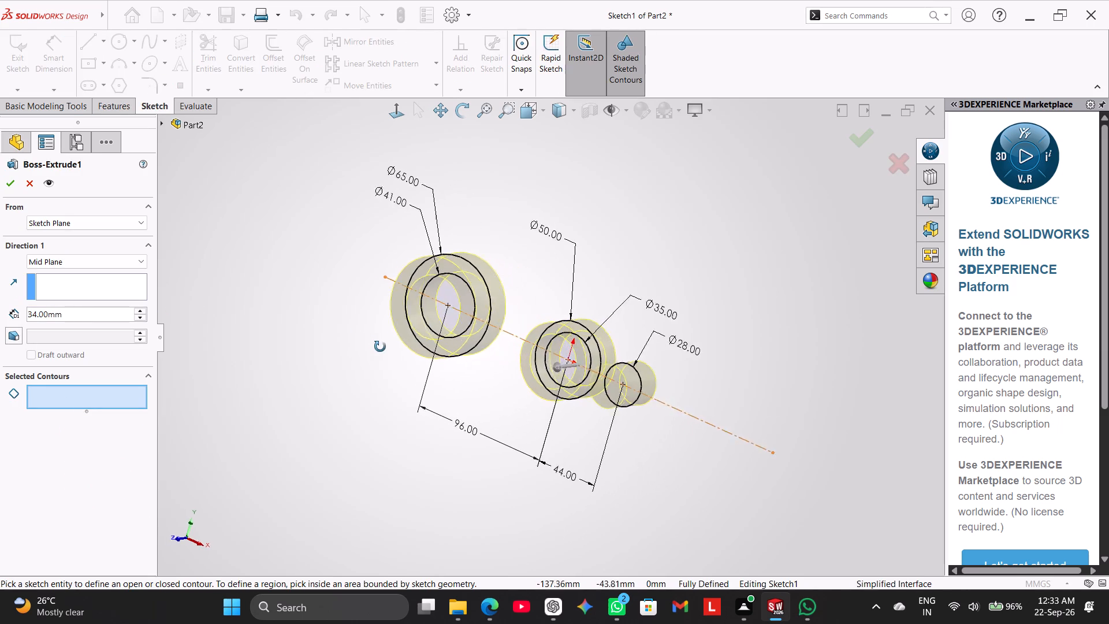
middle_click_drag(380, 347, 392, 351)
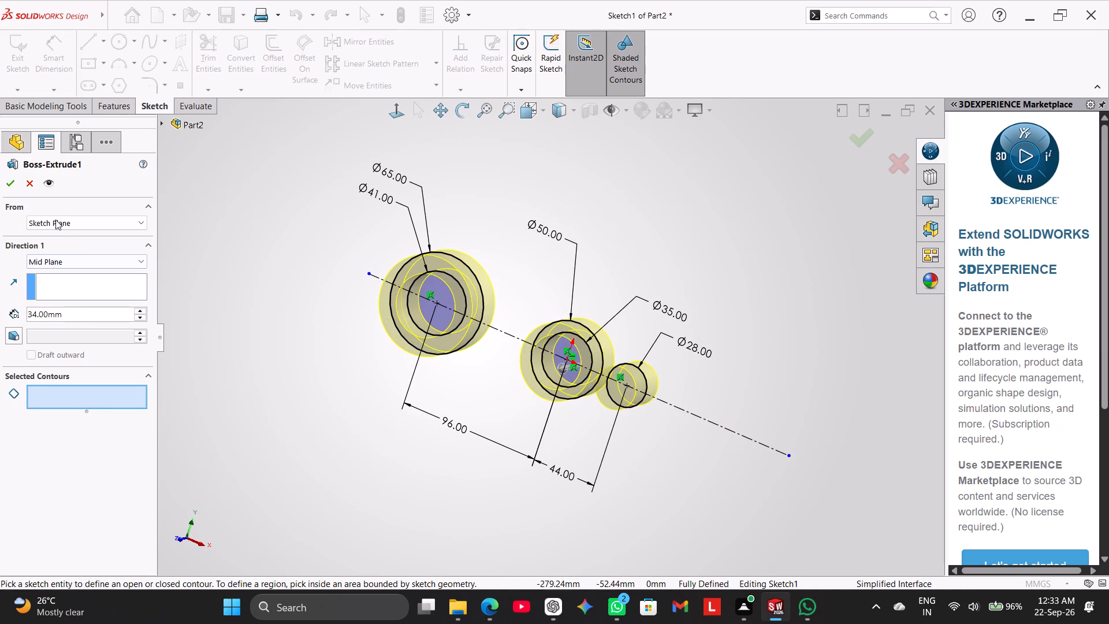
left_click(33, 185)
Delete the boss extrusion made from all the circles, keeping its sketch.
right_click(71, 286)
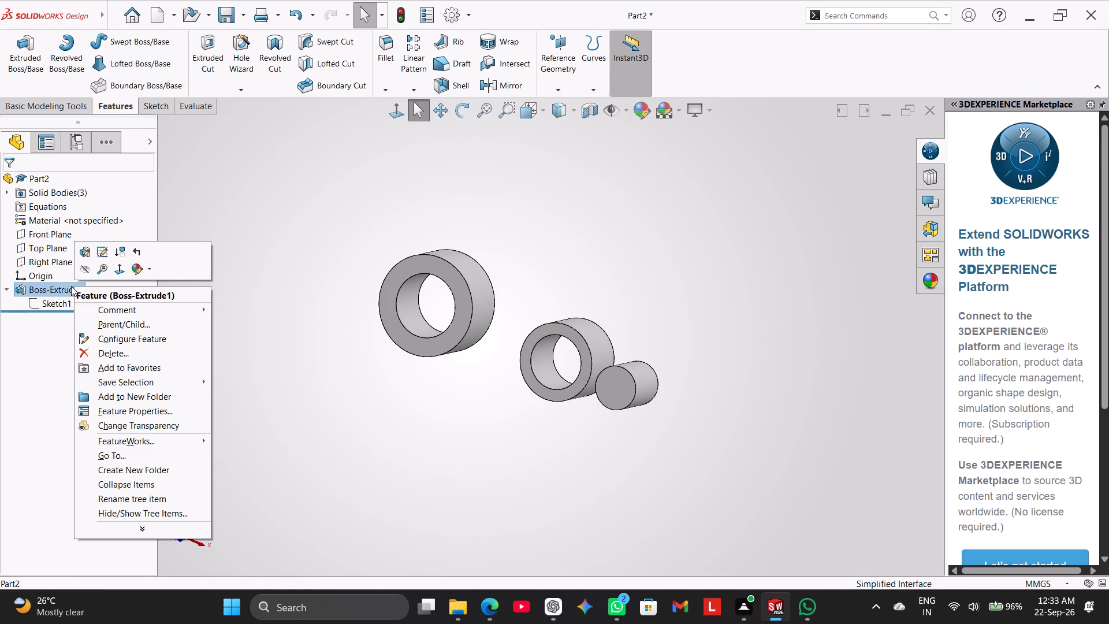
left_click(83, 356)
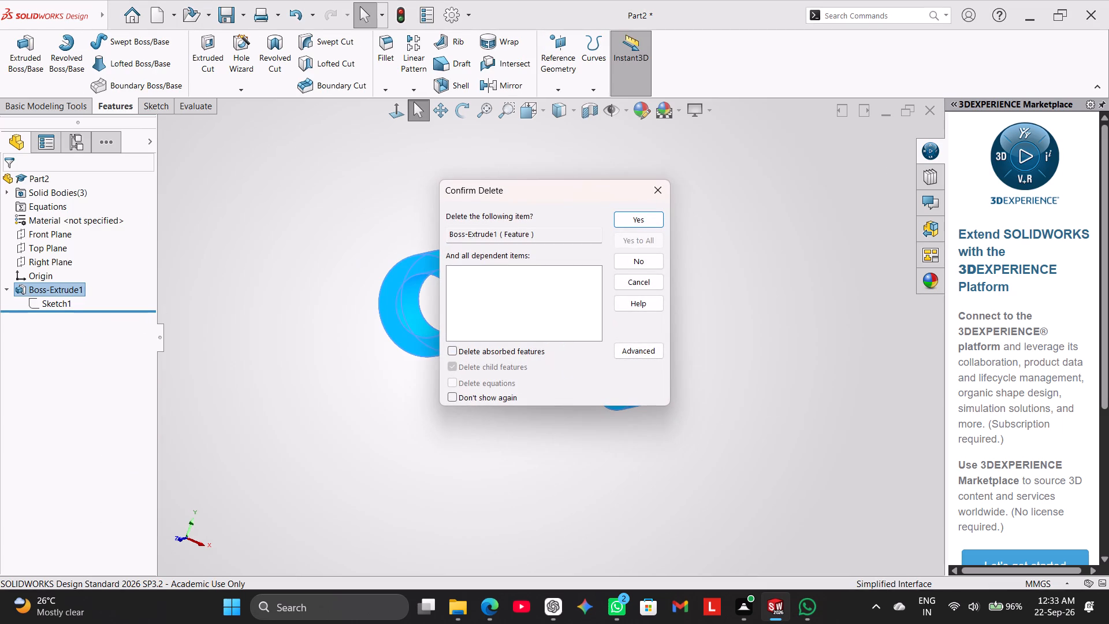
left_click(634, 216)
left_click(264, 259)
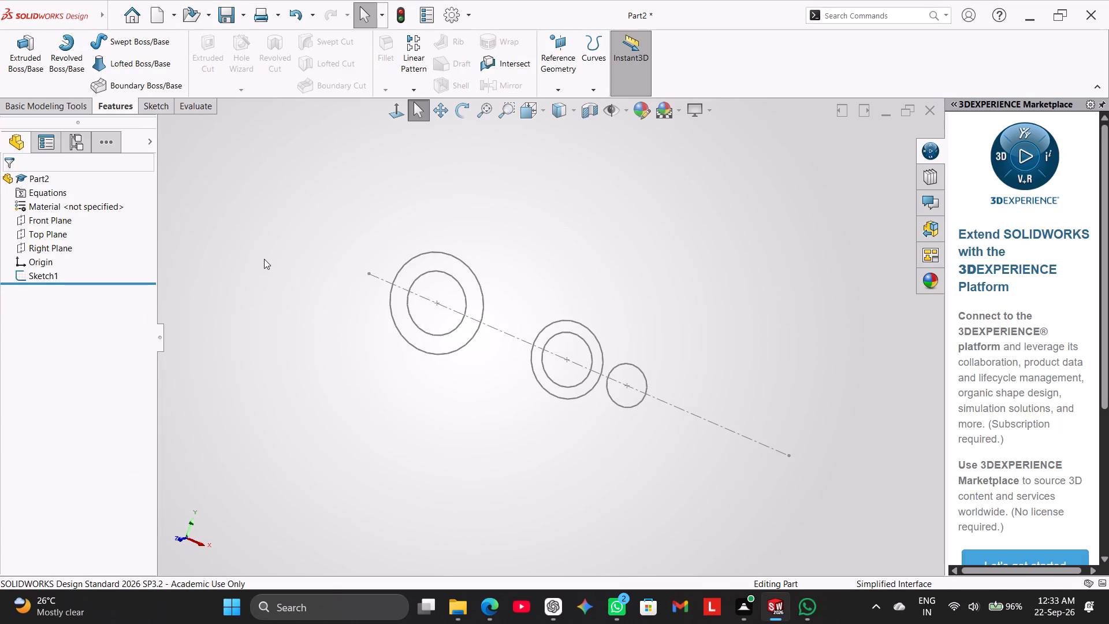
Reopen the sketch and extrude only the full 65 mm circle contour as a boss, Mid Plane, 34 mm deep.
double_click(387, 284)
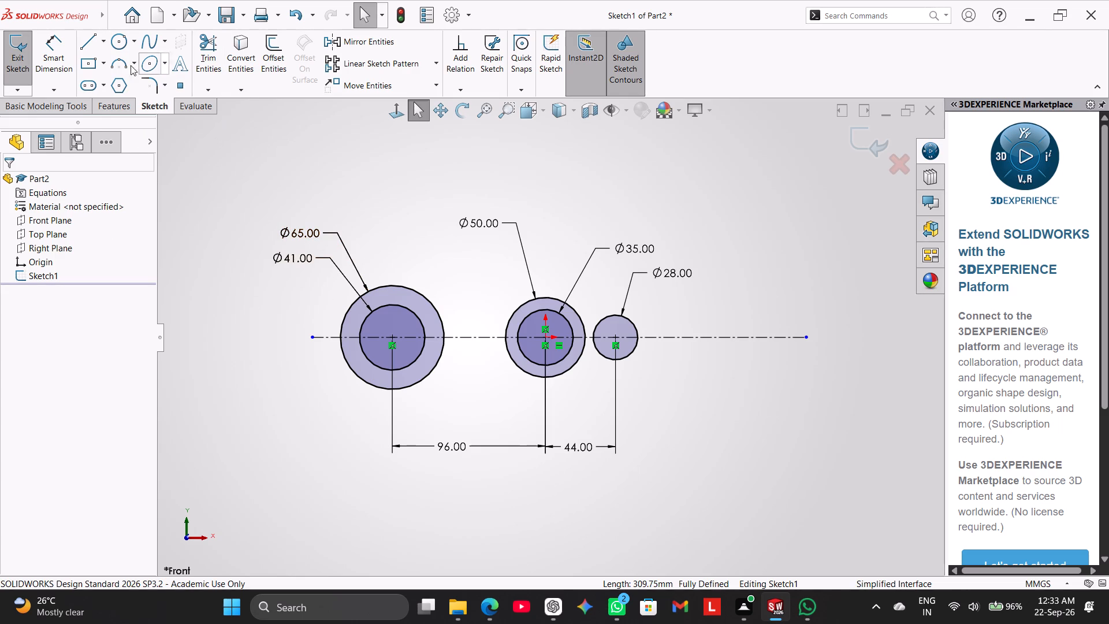
left_click(129, 105)
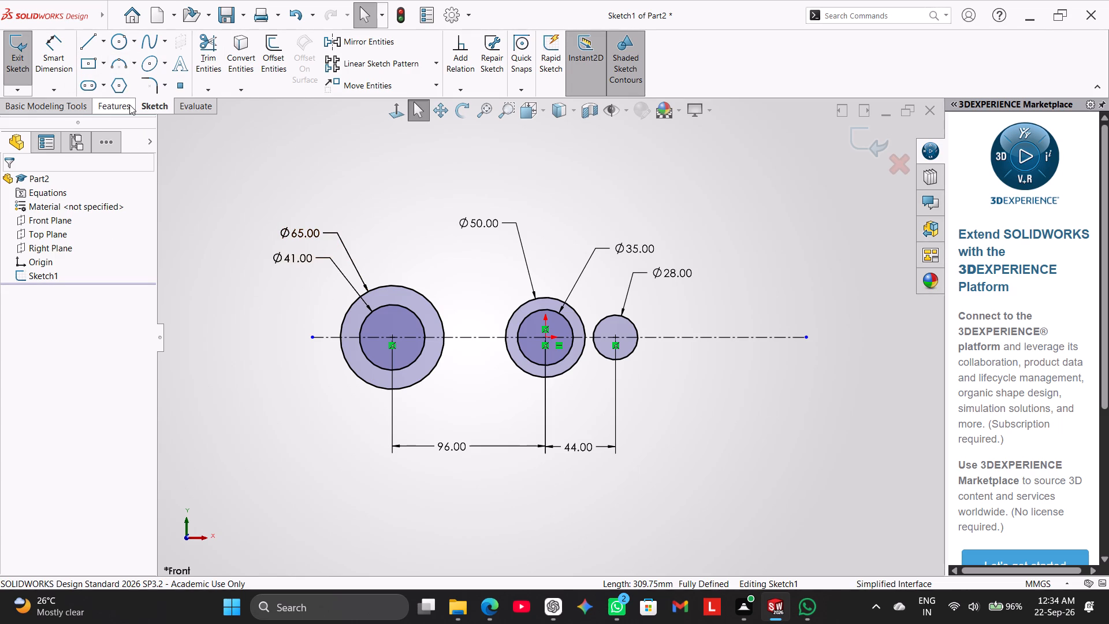
left_click(40, 61)
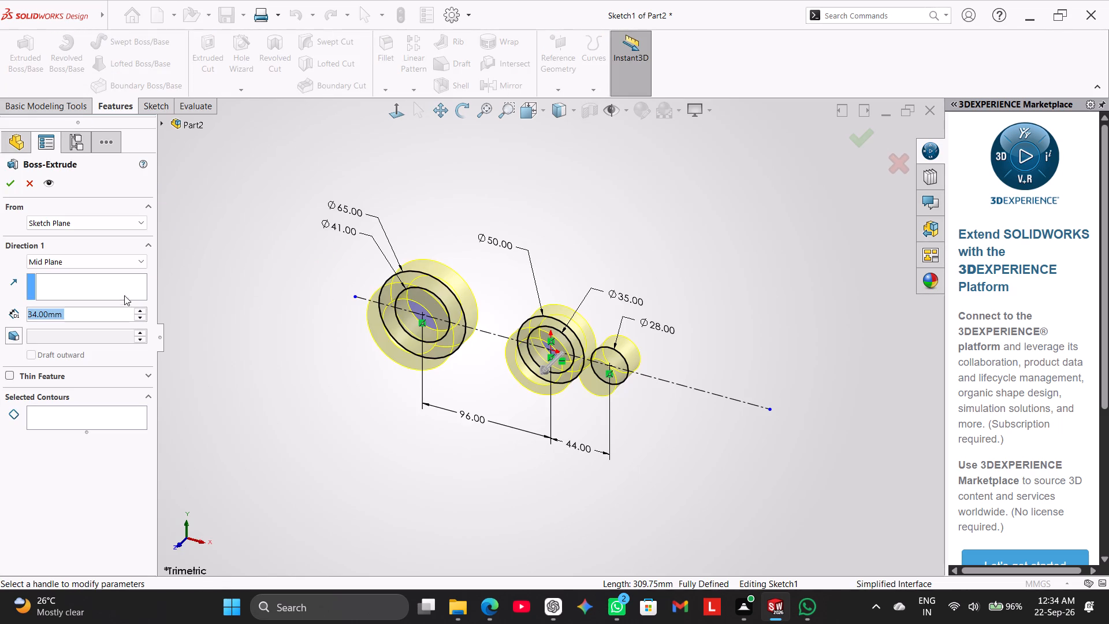
right_click(124, 407)
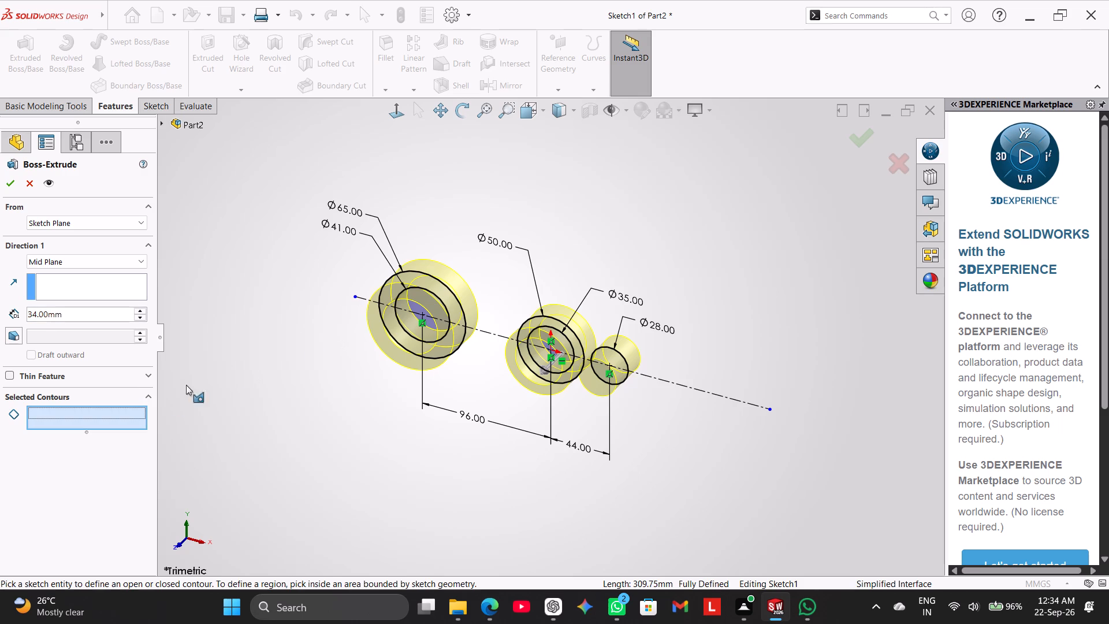
left_click(391, 277)
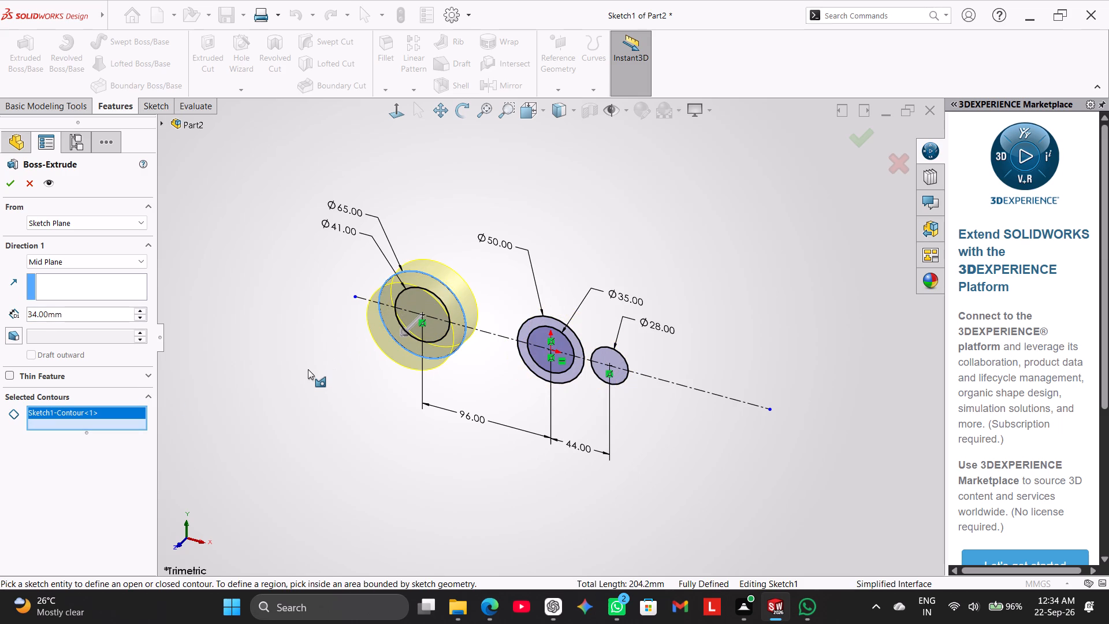
middle_click_drag(282, 424, 331, 366)
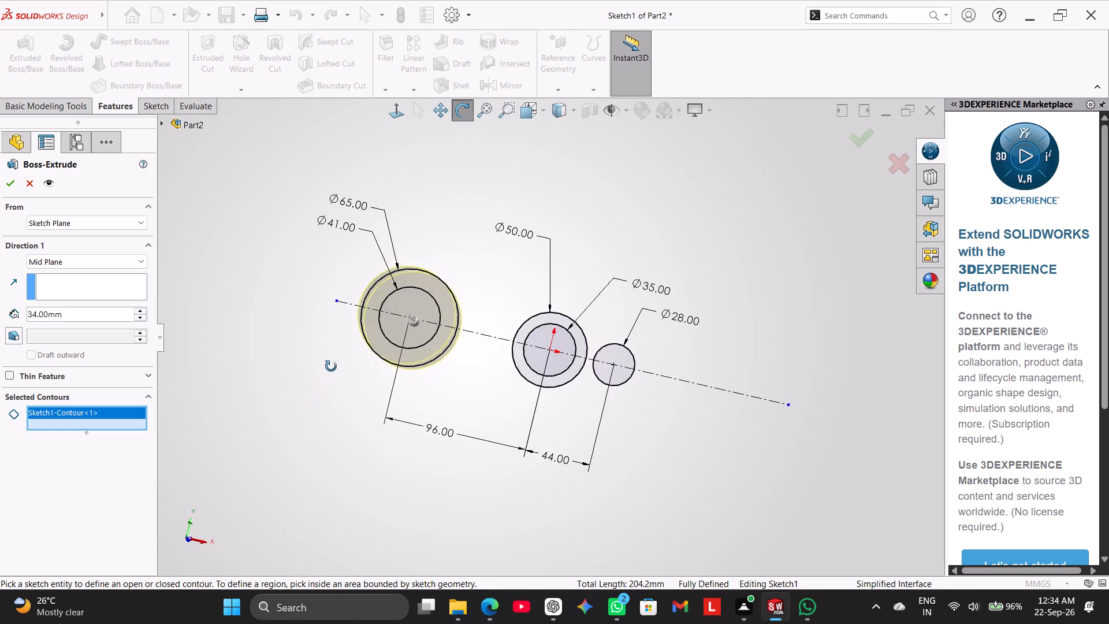
middle_click_drag(331, 366, 345, 336)
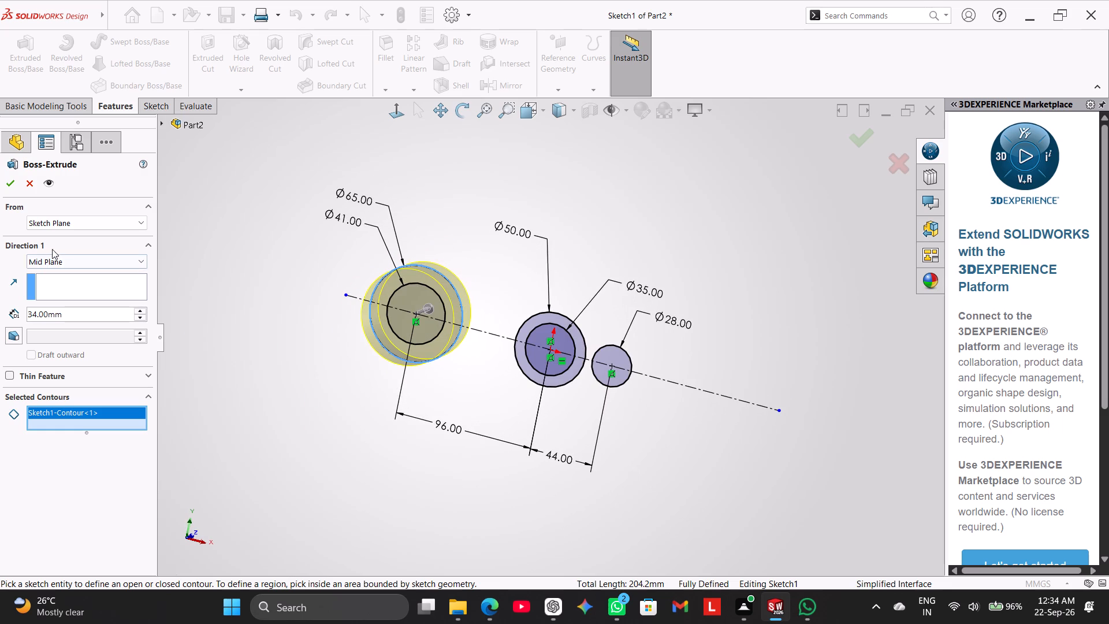
left_click(10, 187)
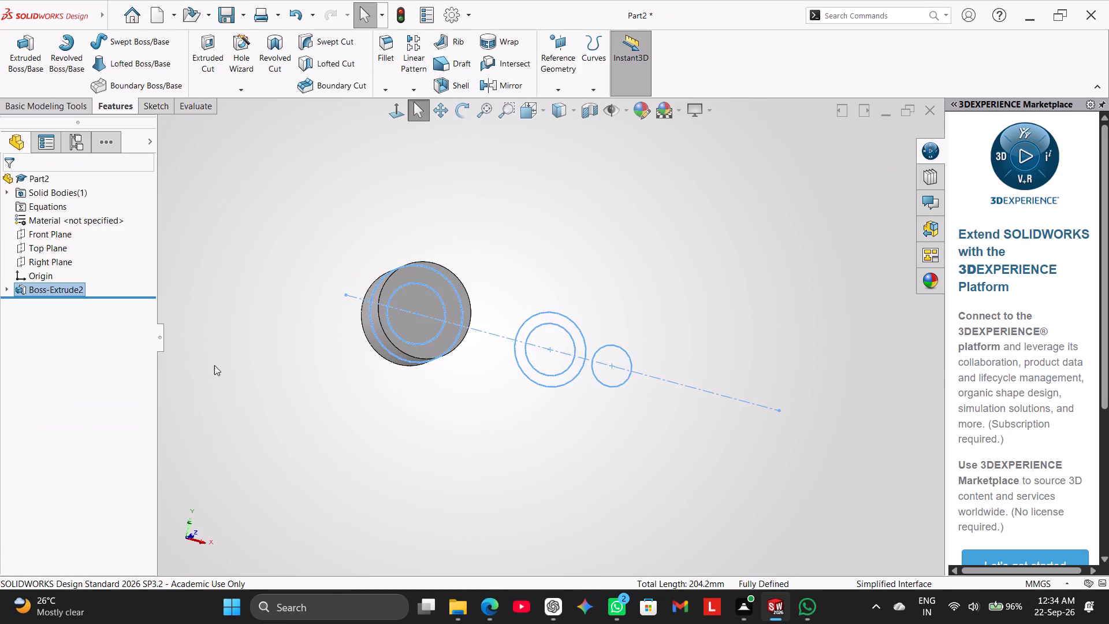
Extrude-cut the 41 mm circle contour of the same sketch through the cylinder, using Mid Plane with a 34 mm depth.
middle_click(217, 367)
middle_click_drag(233, 358, 243, 356)
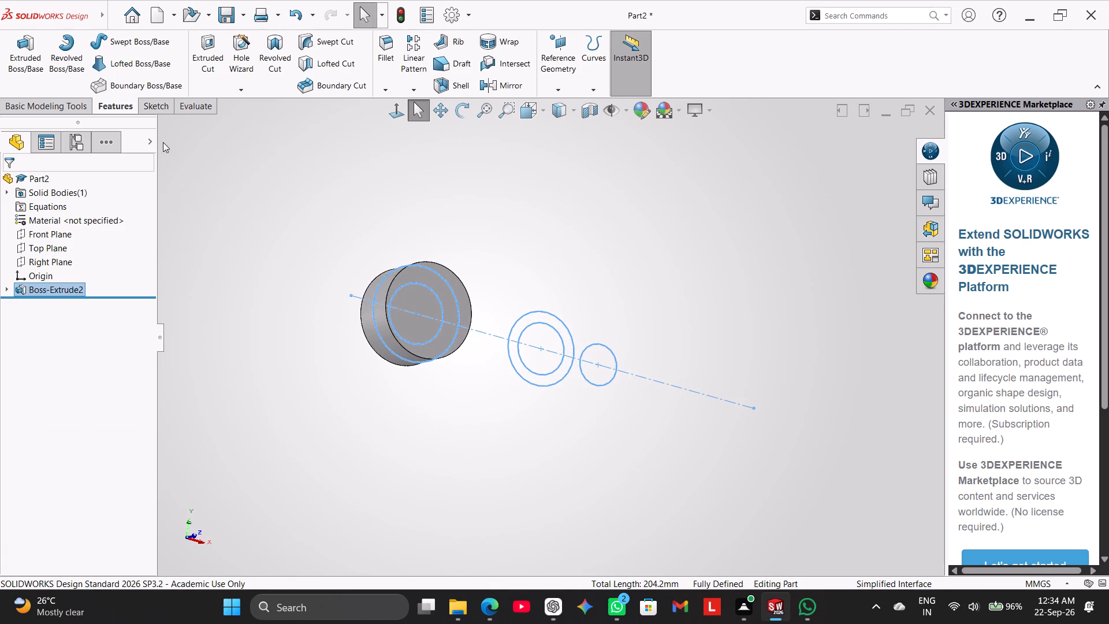
left_click(204, 54)
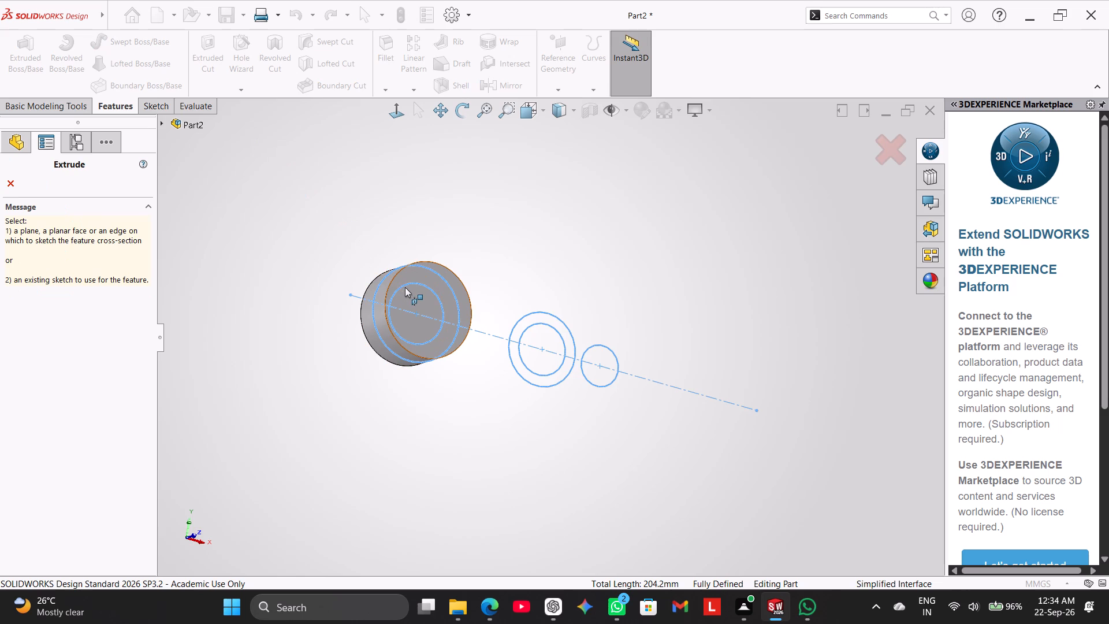
left_click(171, 127)
left_click(172, 234)
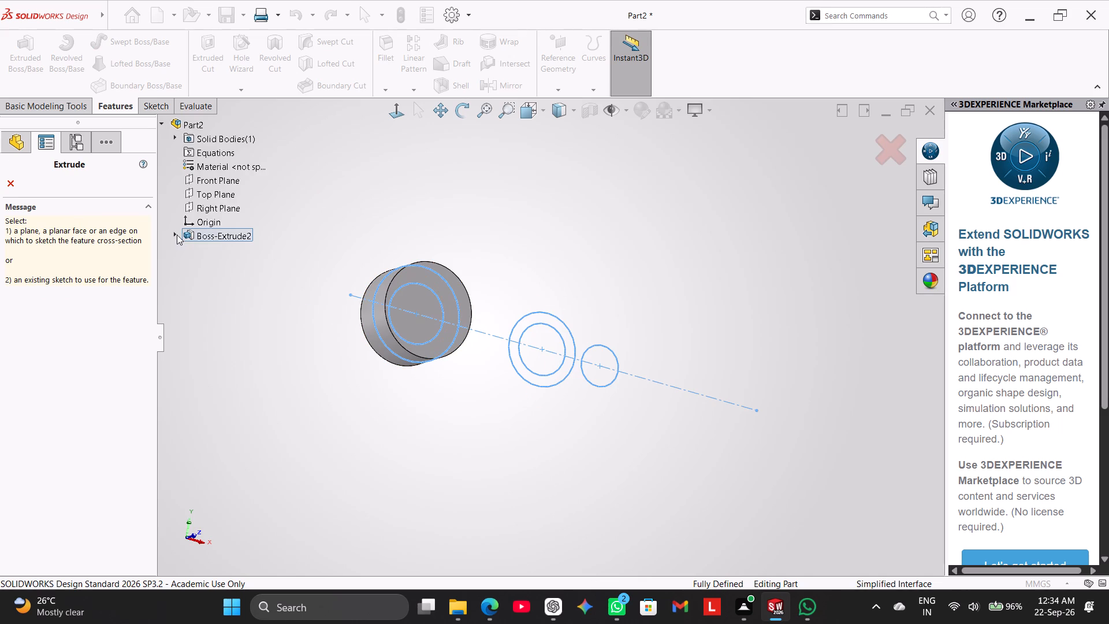
left_click(177, 235)
left_click(202, 250)
right_click(102, 450)
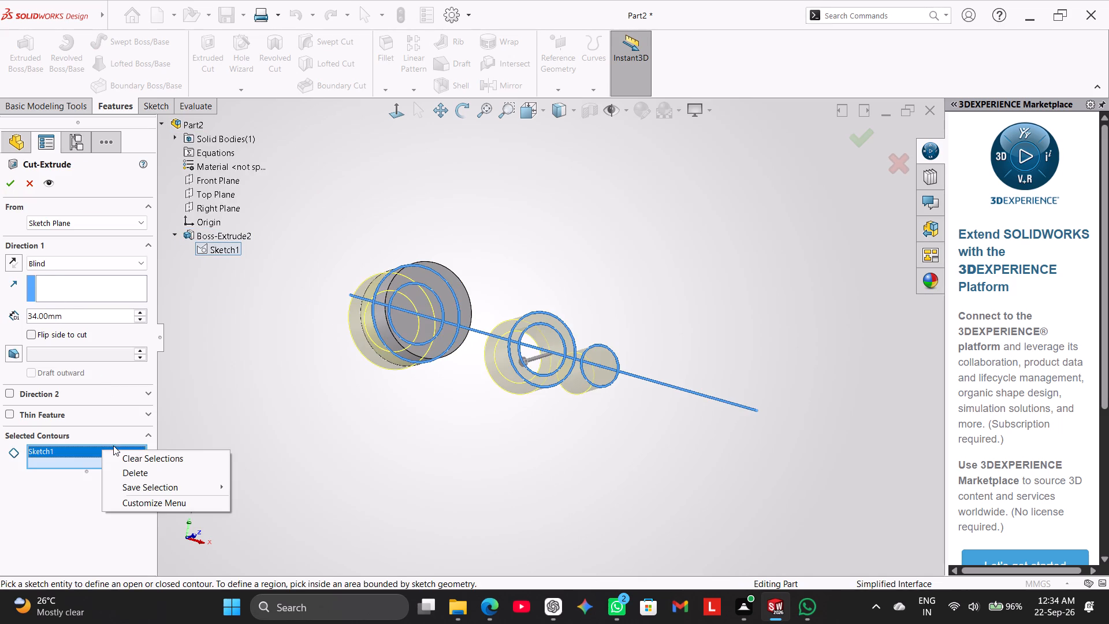
left_click(143, 456)
left_click(394, 328)
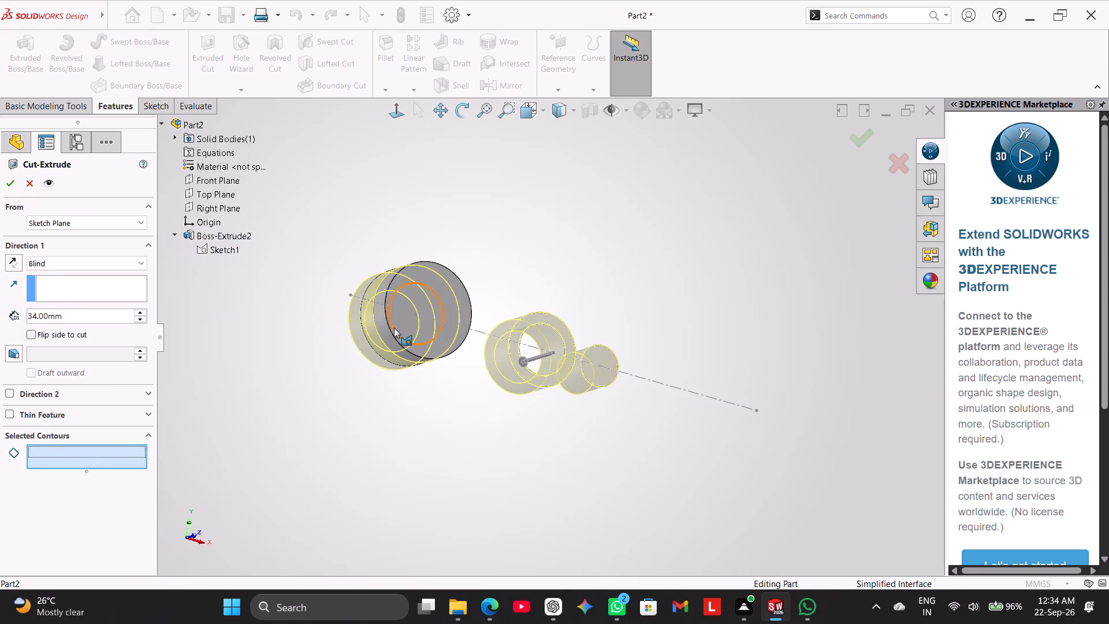
left_click(70, 266)
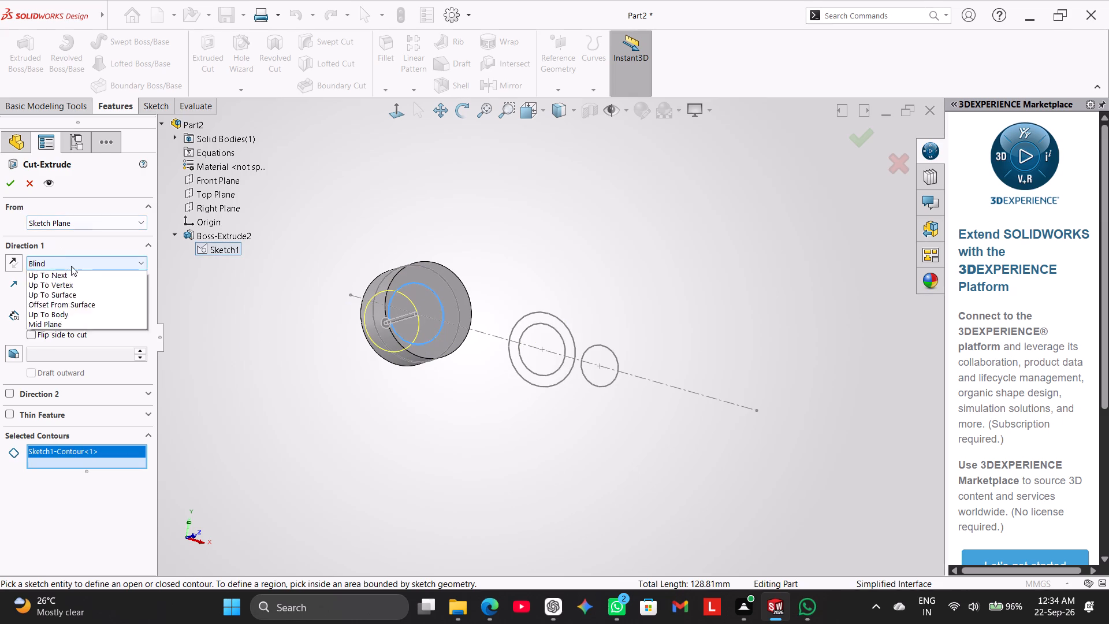
left_click(82, 351)
left_click(6, 179)
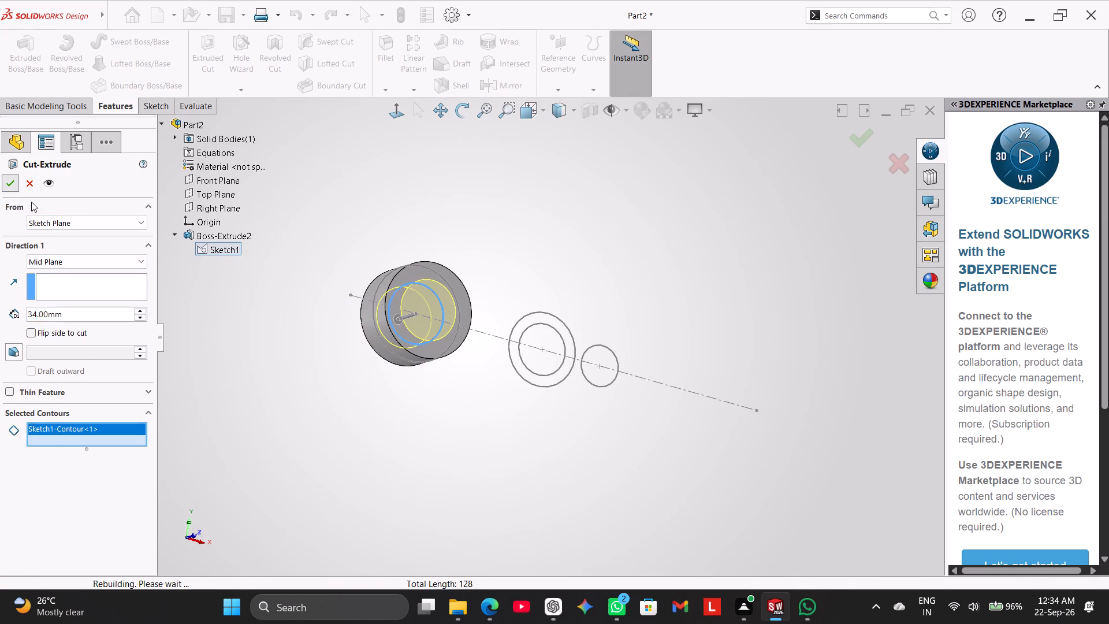
middle_click_drag(300, 378, 286, 421)
right_click_drag(269, 376, 323, 301)
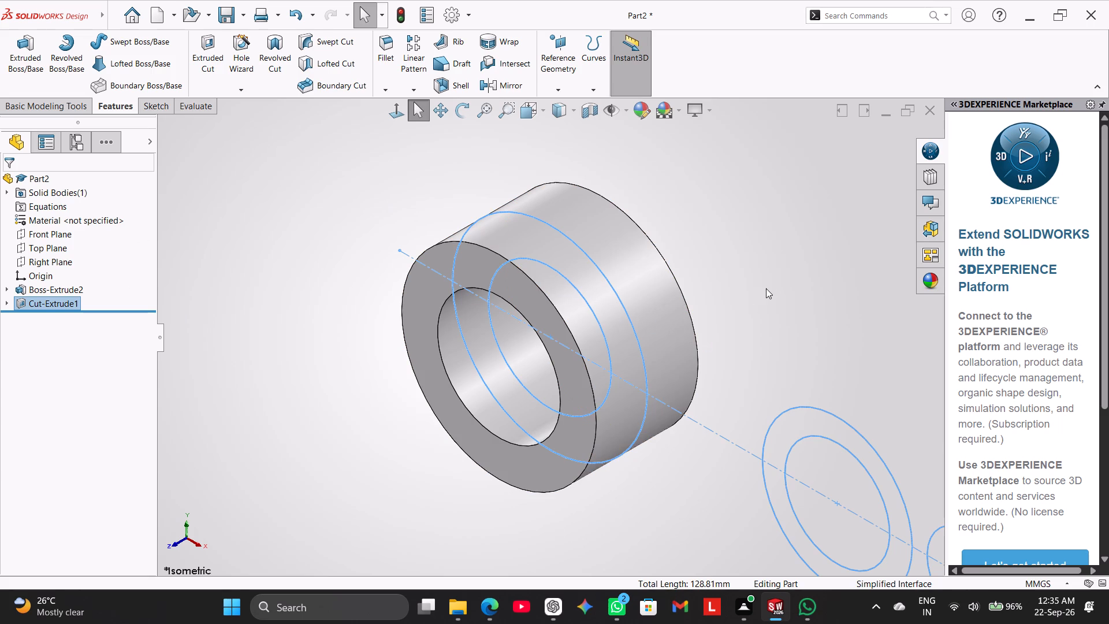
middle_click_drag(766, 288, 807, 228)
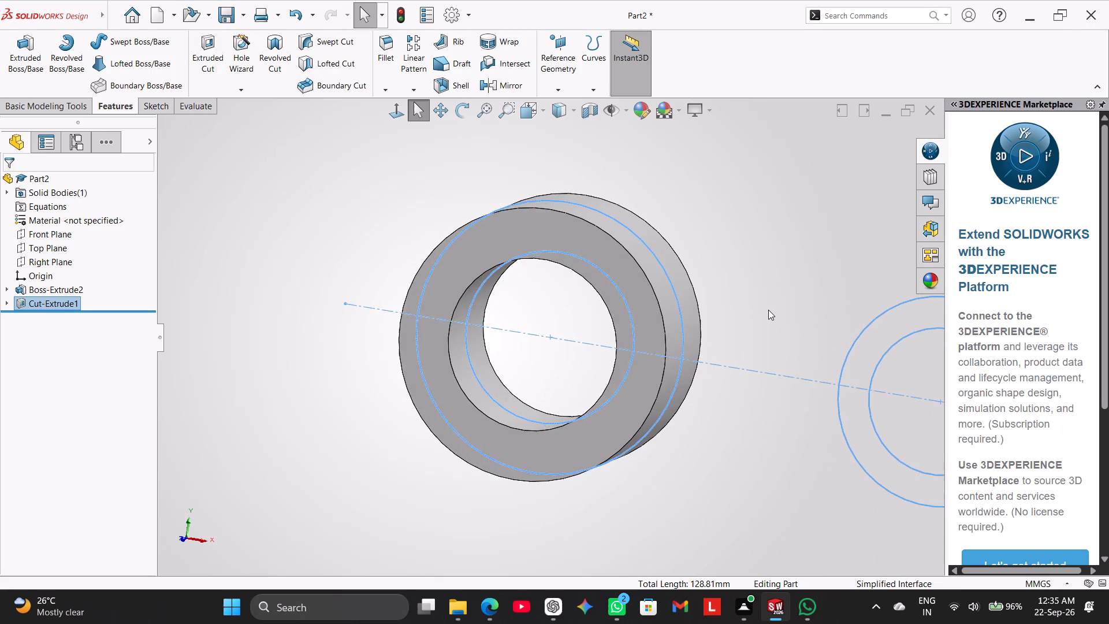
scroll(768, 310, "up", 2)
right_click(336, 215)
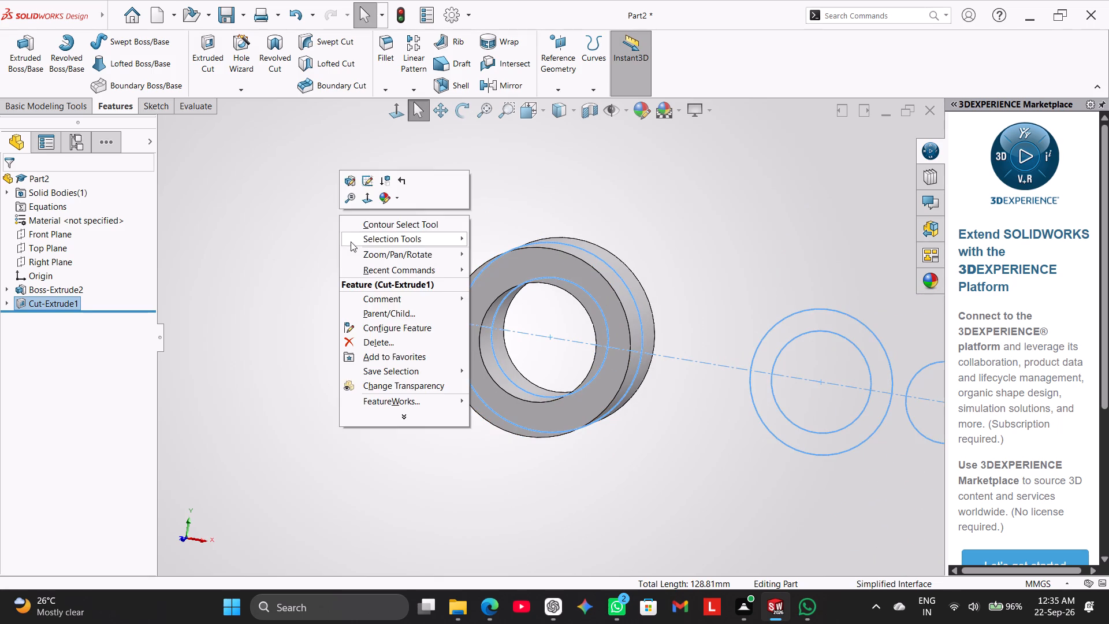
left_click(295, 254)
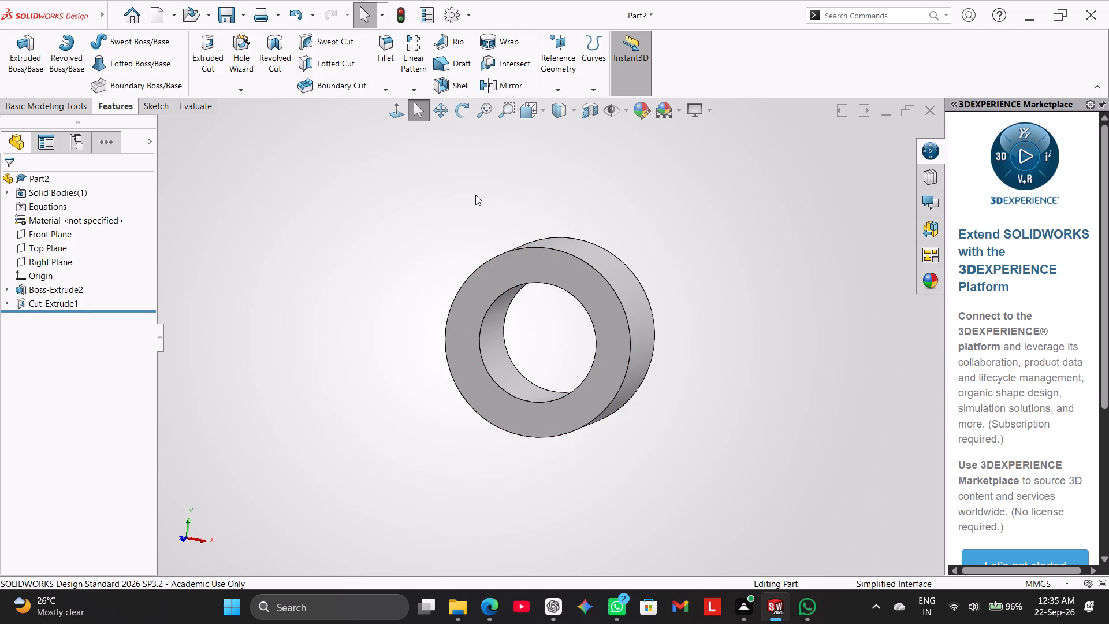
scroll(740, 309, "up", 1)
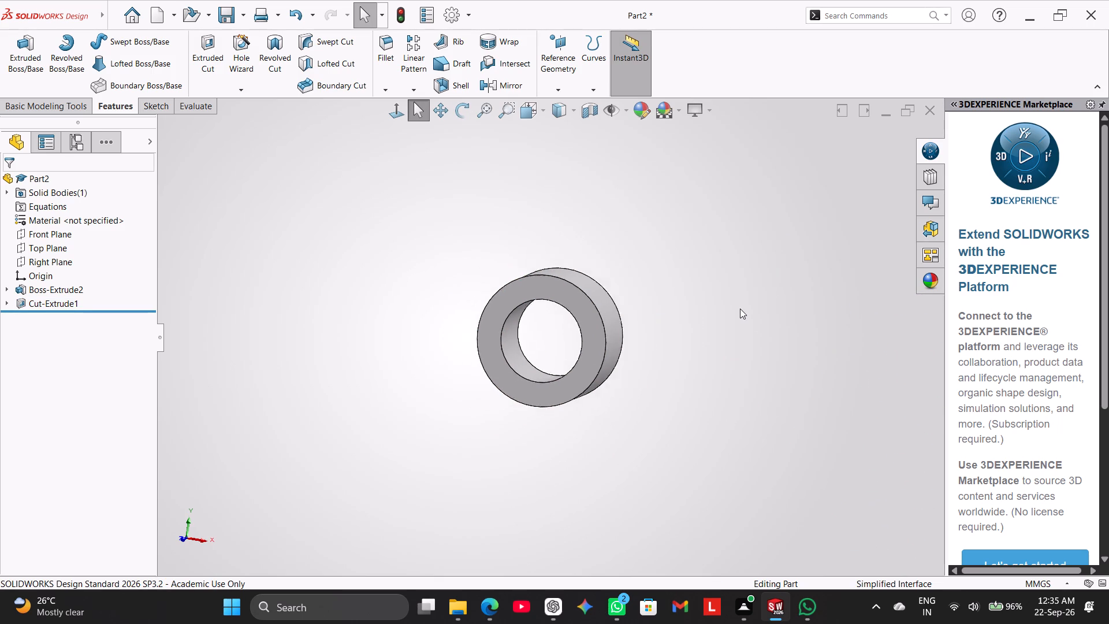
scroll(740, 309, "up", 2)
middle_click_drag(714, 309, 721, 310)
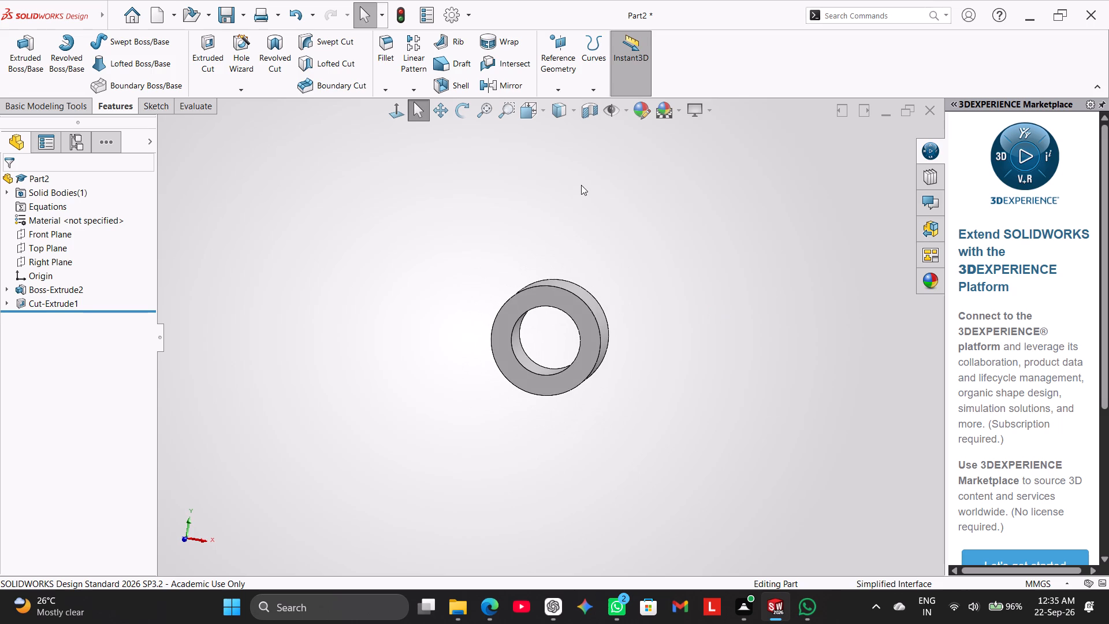
Create a reference plane offset 70 mm from the Right Plane, on the side away from the bored cylinder.
left_click(569, 96)
left_click(574, 104)
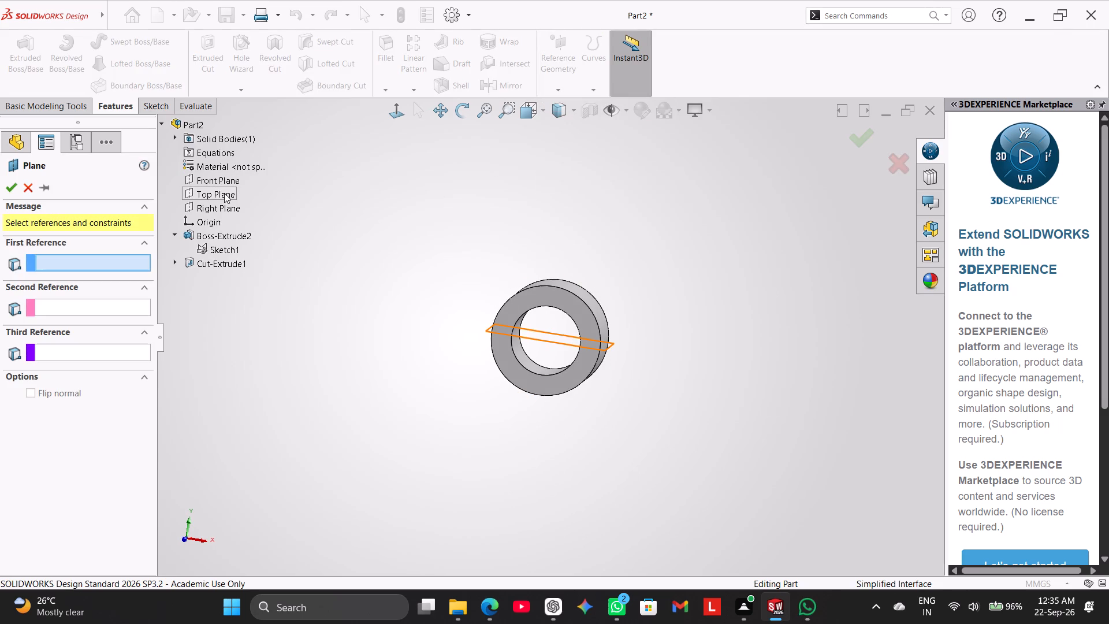
left_click(224, 206)
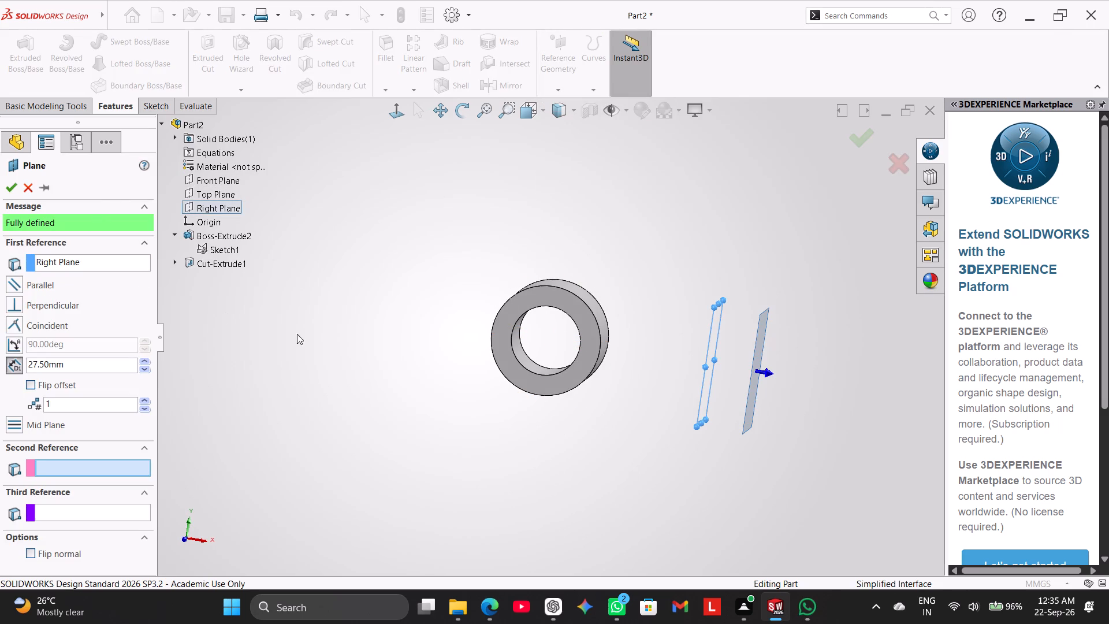
middle_click_drag(527, 452, 525, 452)
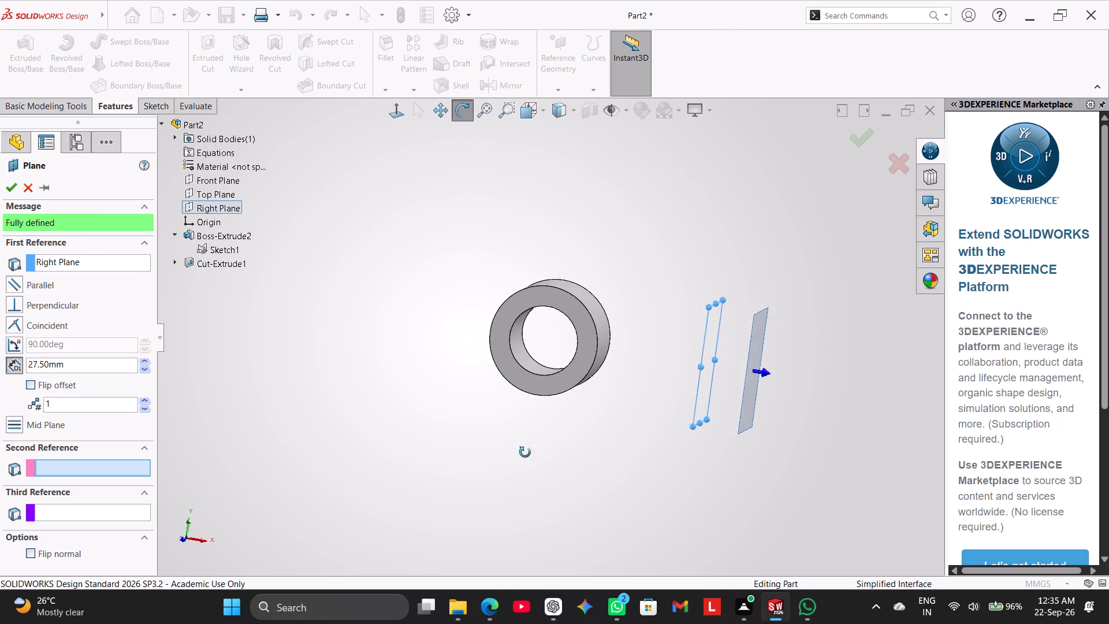
middle_click_drag(525, 452, 548, 467)
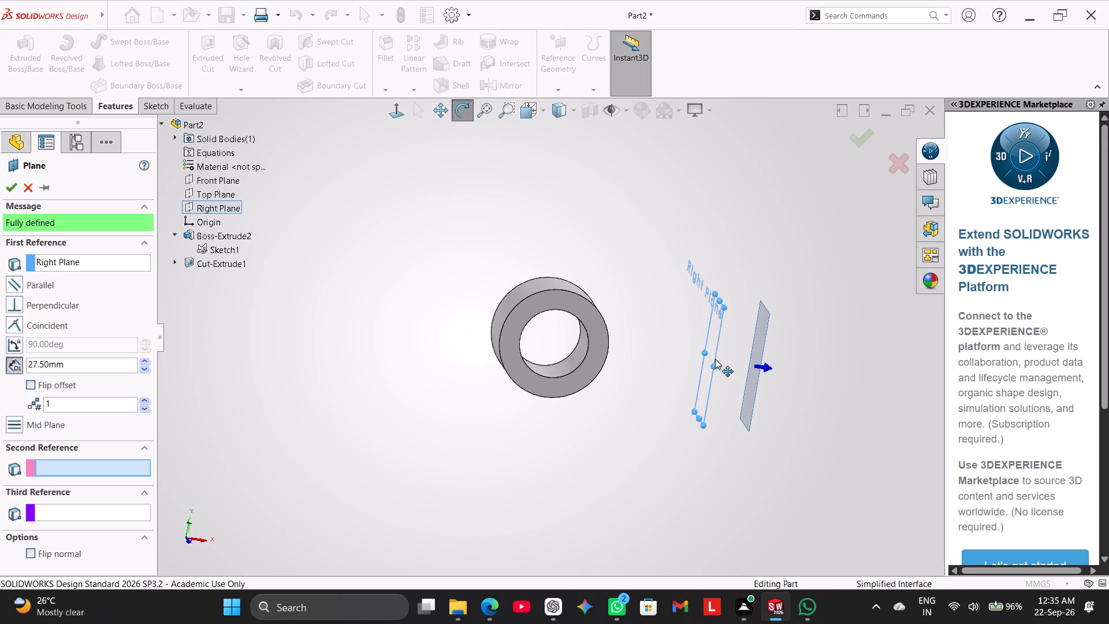
scroll(817, 433, "down", 2)
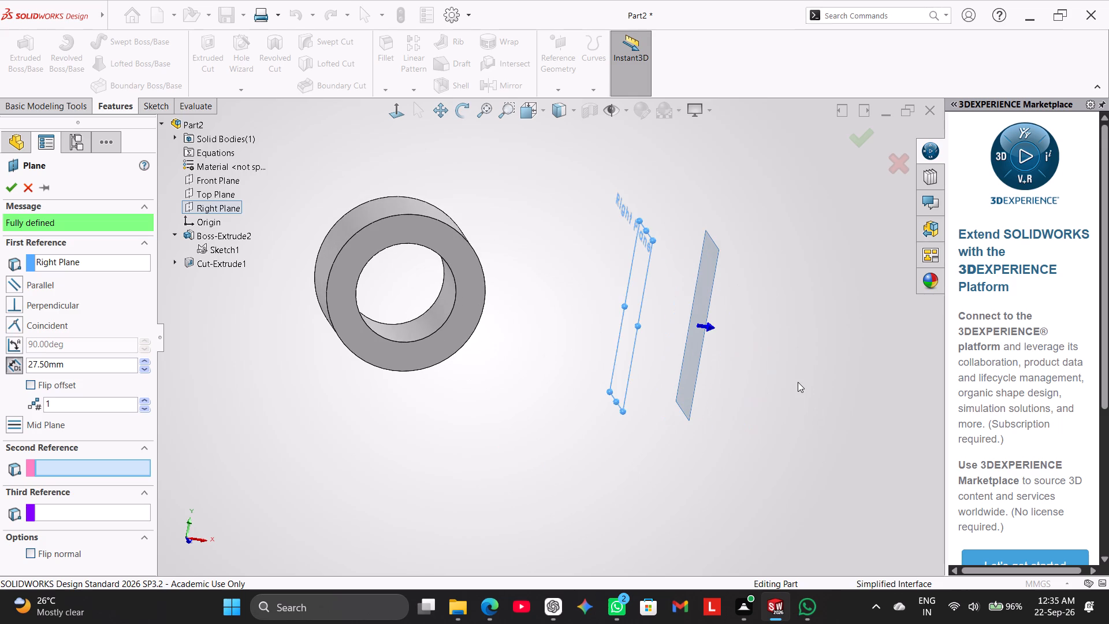
double_click(98, 361)
type("166")
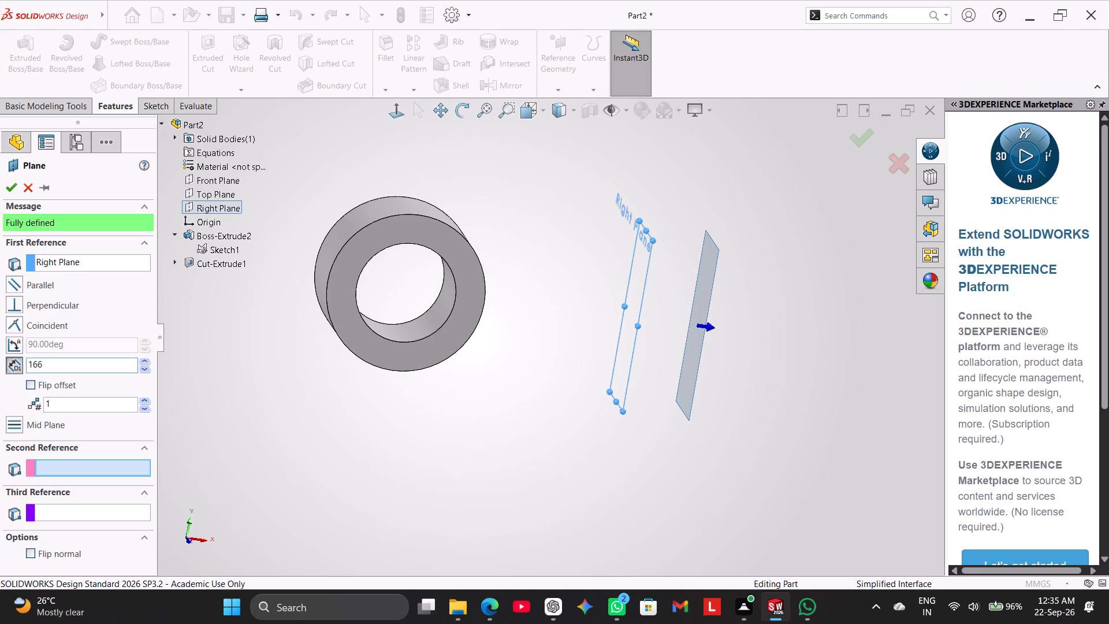
type("-96")
key("Return")
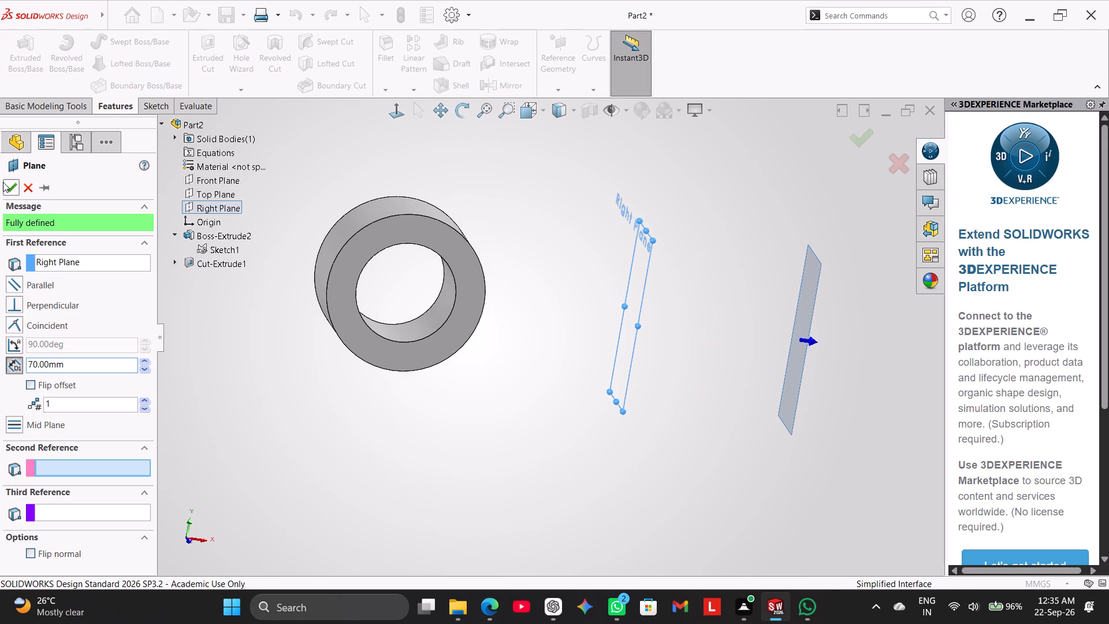
left_click(5, 182)
Open a sketch on the new offset plane and draw a circle about 23.5 mm in diameter centred on the origin.
middle_click_drag(622, 275, 550, 269)
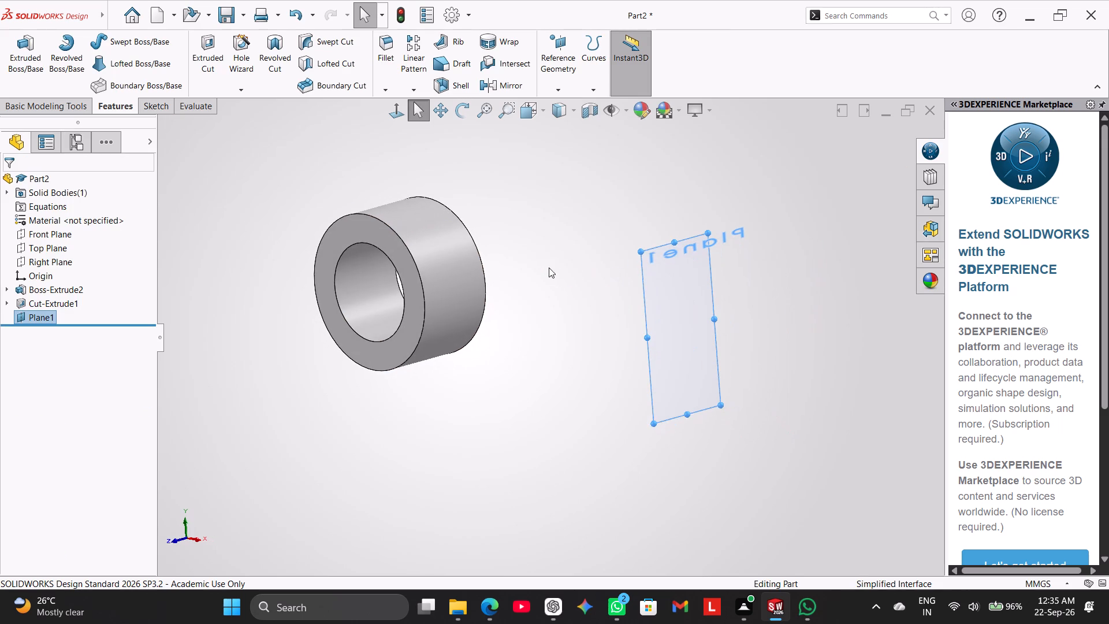
right_click(681, 282)
left_click(708, 267)
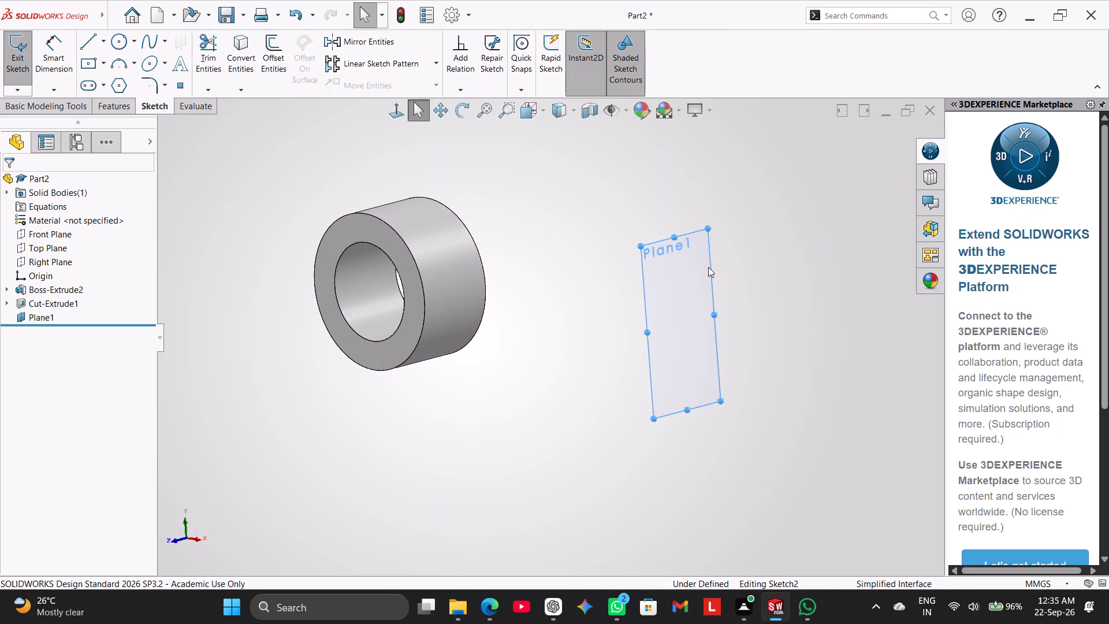
left_click(749, 272)
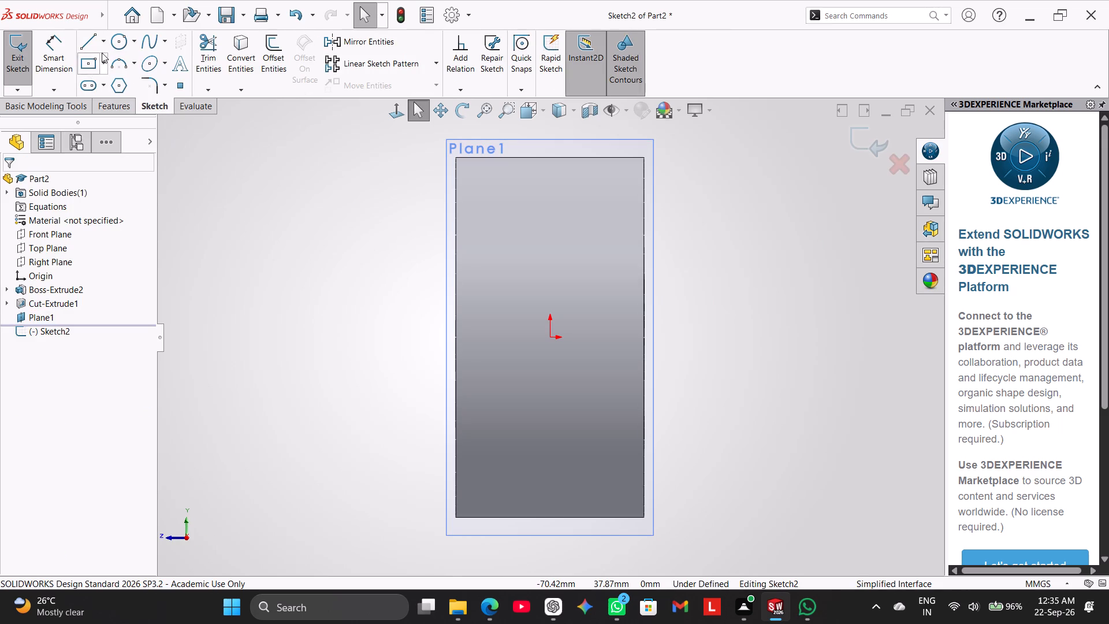
left_click(119, 40)
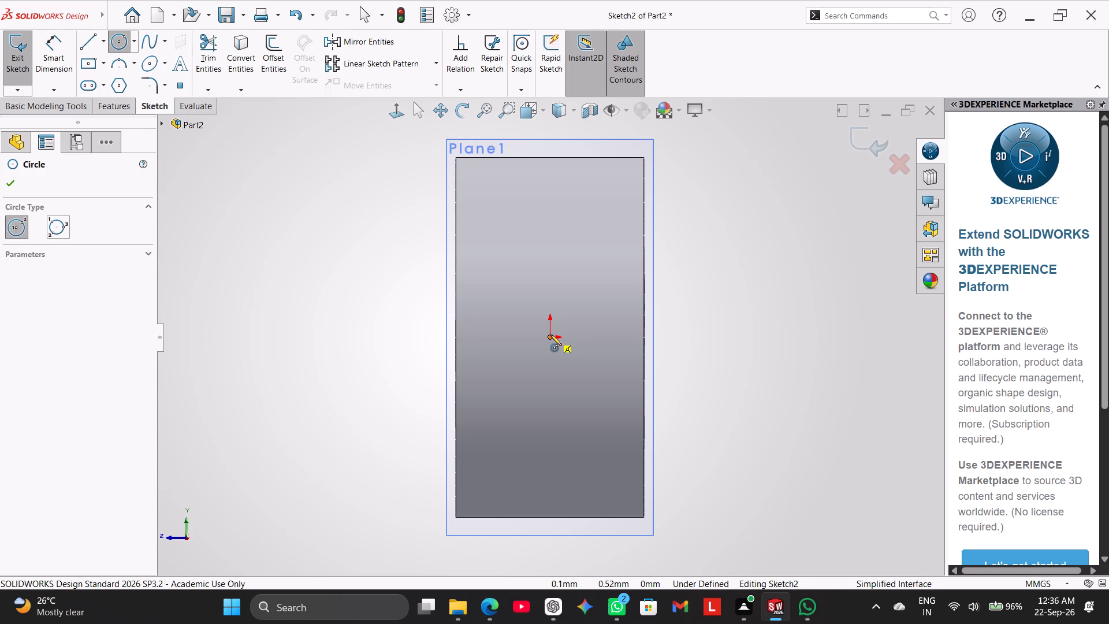
left_click(550, 337)
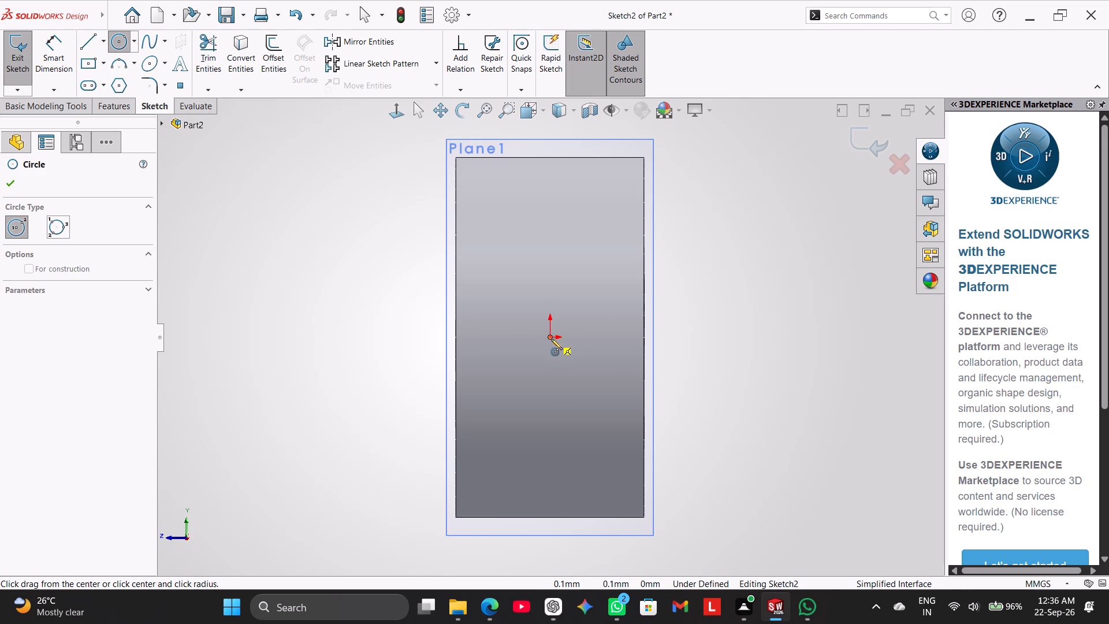
left_click(584, 393)
right_click(421, 290)
left_click(458, 303)
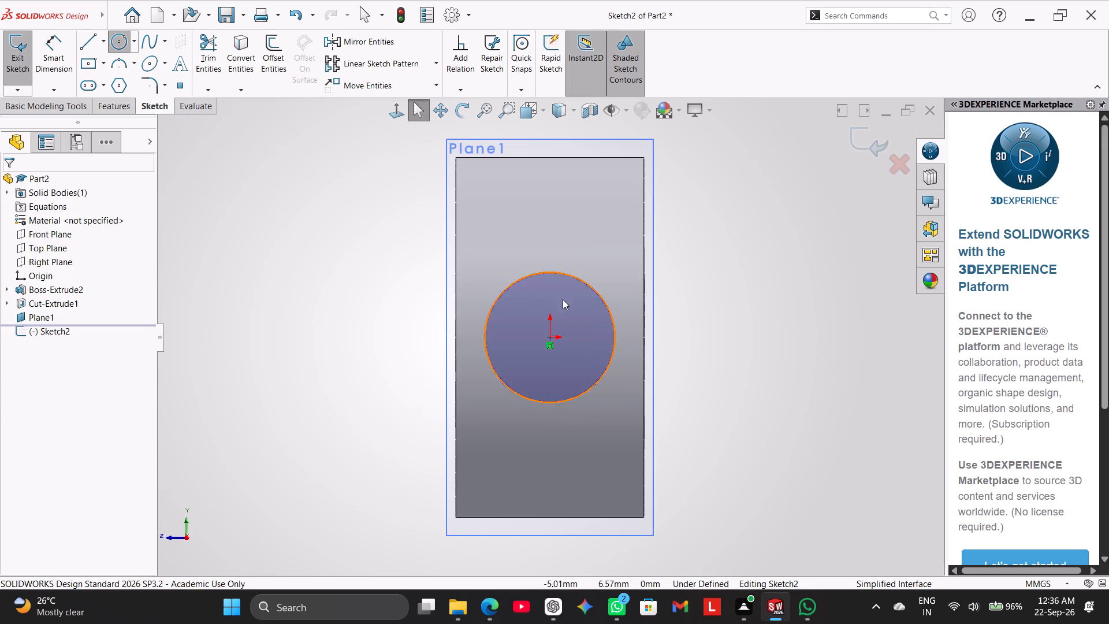
Dimension the circle on the offset plane with a diameter of 44 mm.
right_click_drag(707, 298, 883, 296)
left_click(606, 308)
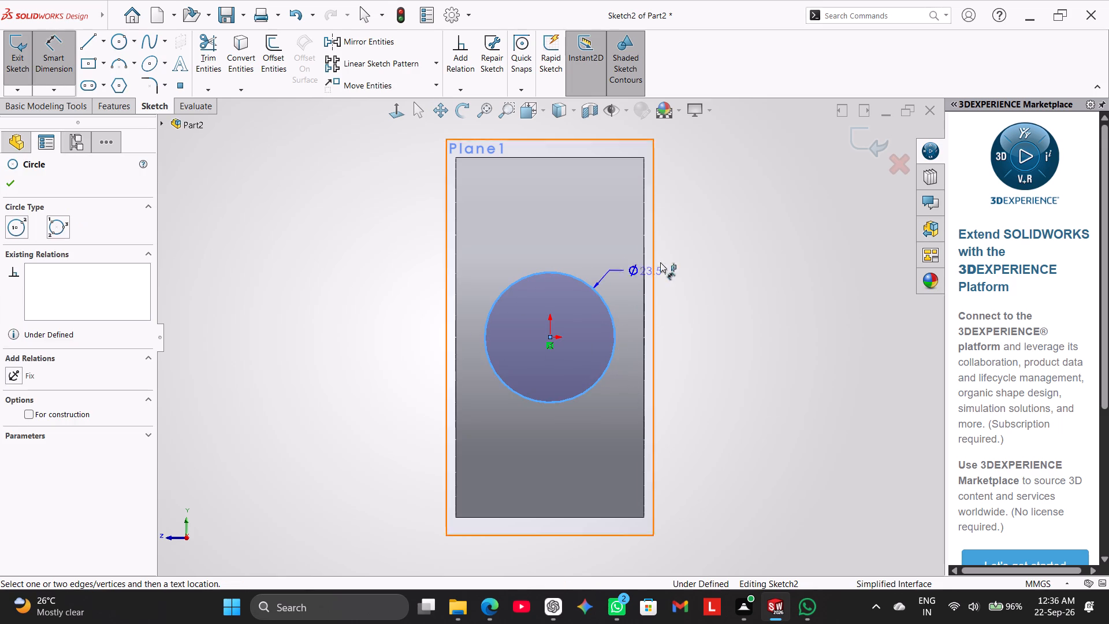
left_click(684, 228)
type("44")
key("Return")
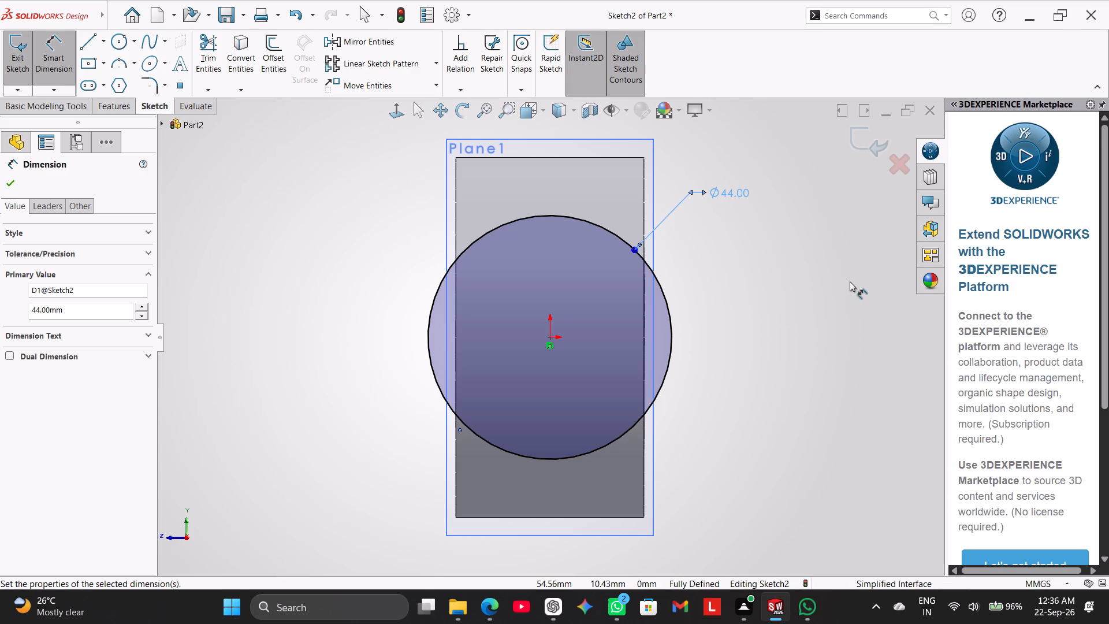
right_click(791, 244)
left_click(821, 283)
Start a boss extrusion of the 44 mm circle, try Up To Vertex, Up To Surface and Up To Body, and reverse its direction toward the cylinder.
middle_click_drag(775, 290, 792, 294)
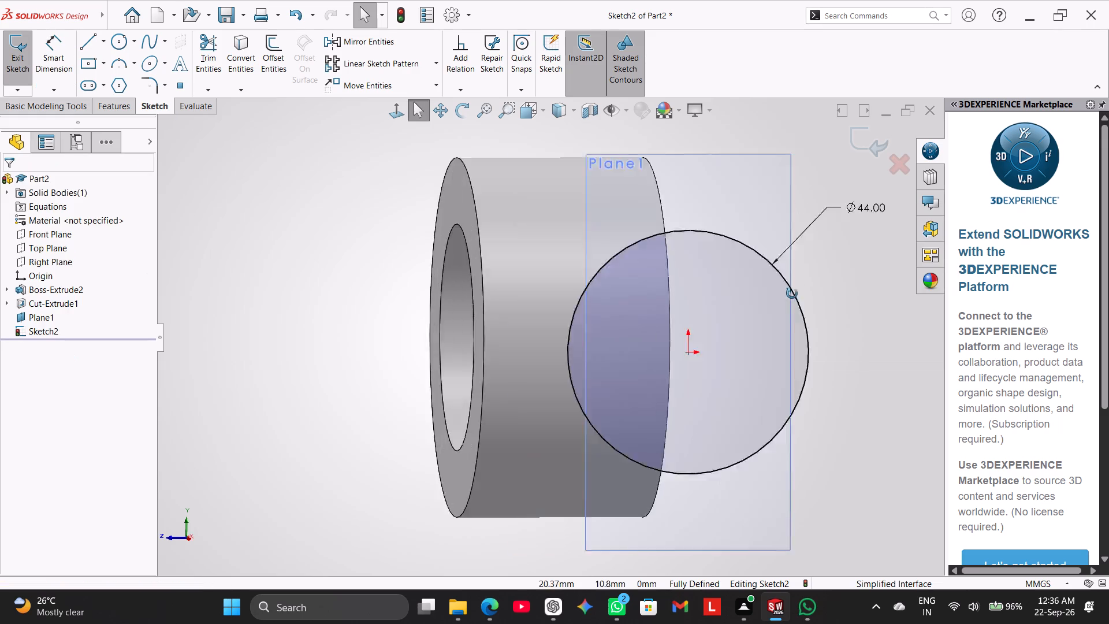
middle_click_drag(792, 294, 795, 300)
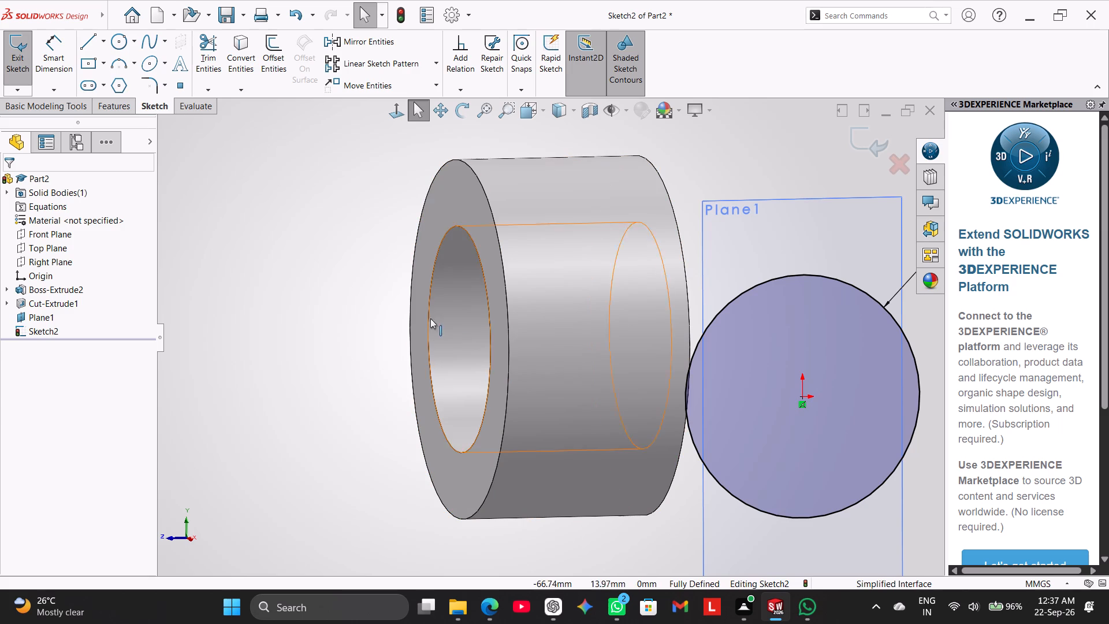
left_click(127, 101)
left_click(43, 54)
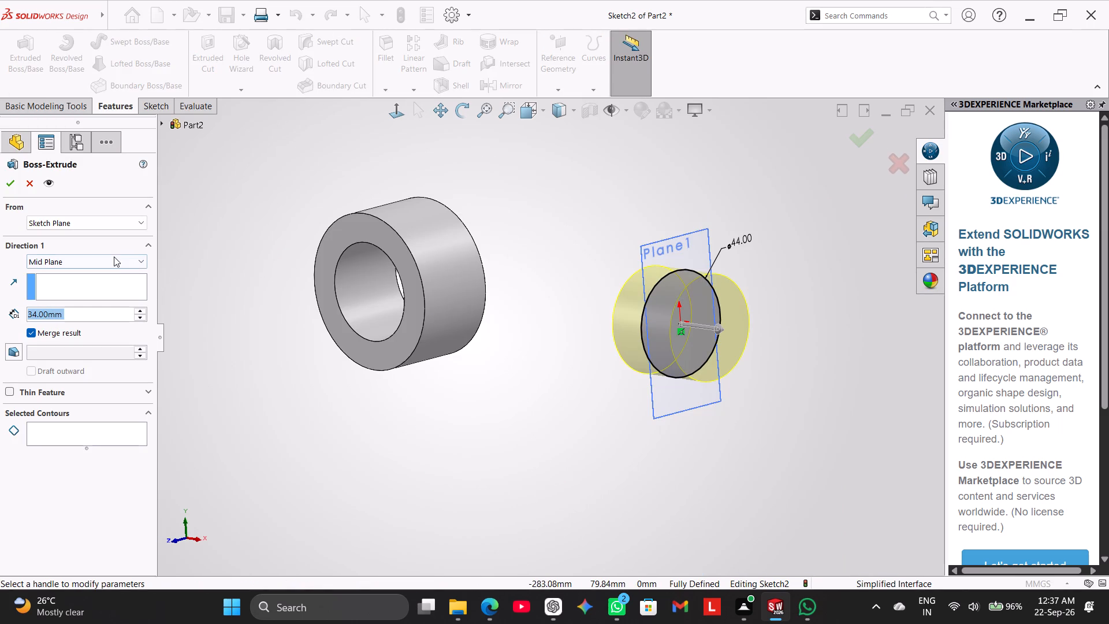
left_click(114, 261)
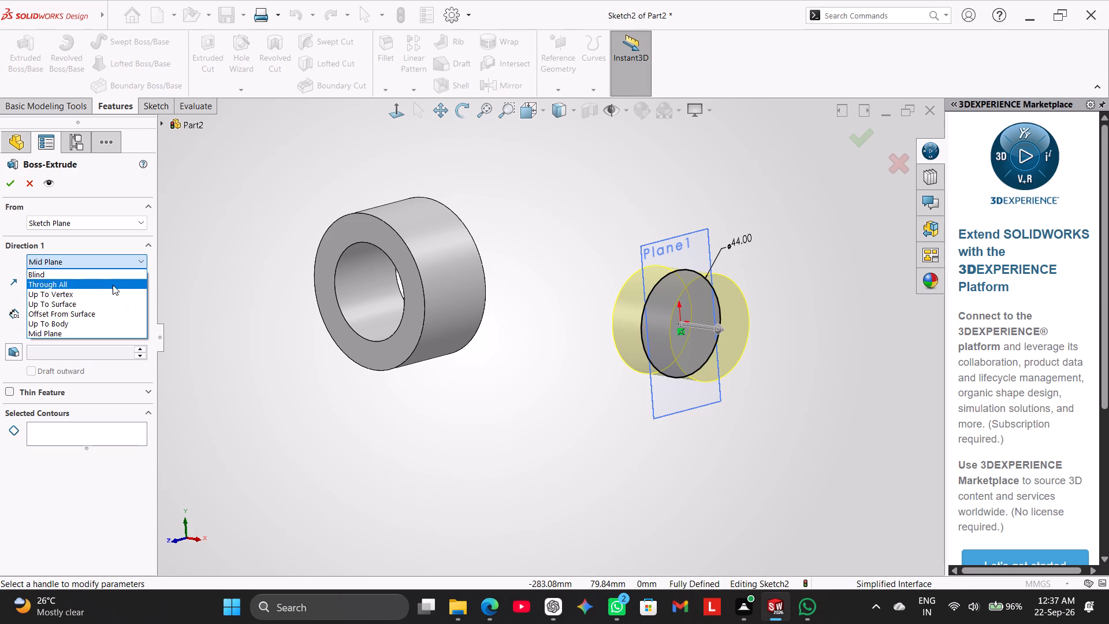
left_click(113, 295)
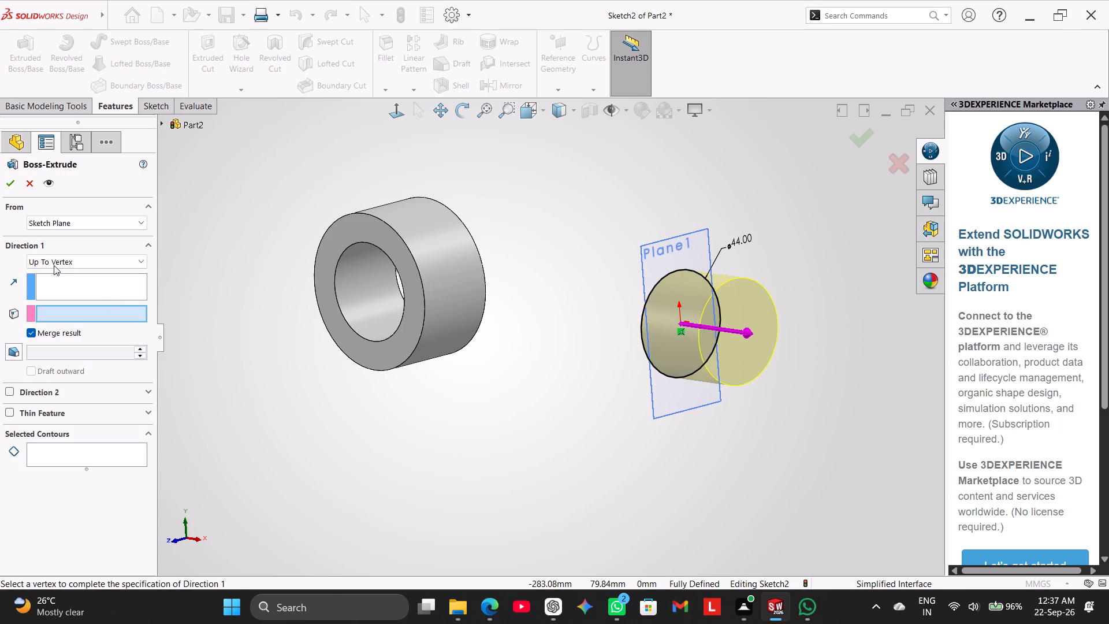
left_click(49, 268)
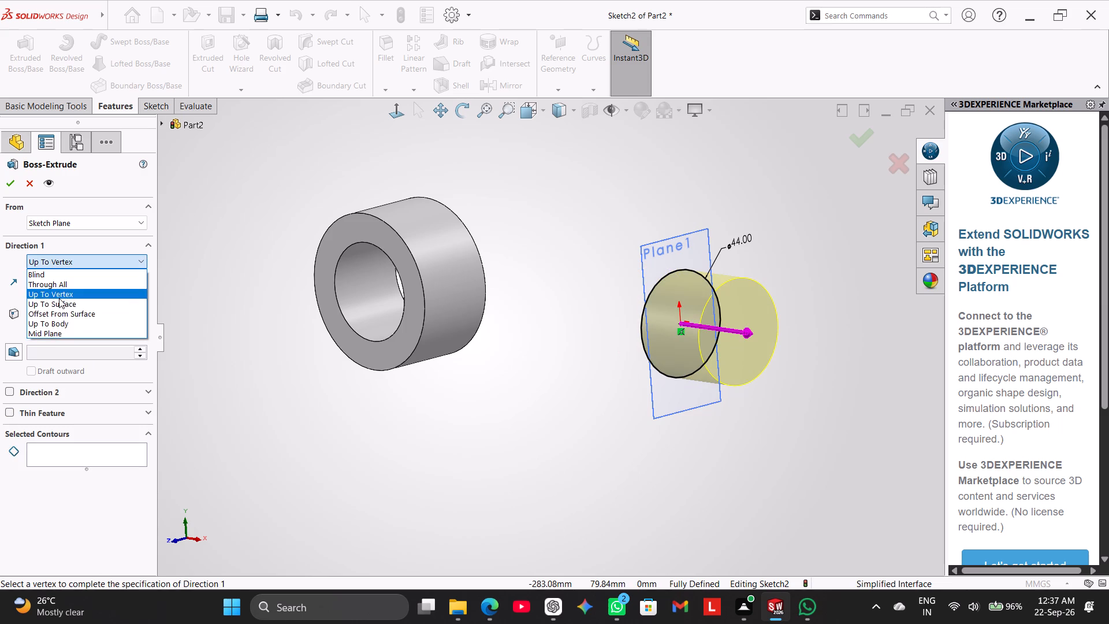
left_click(59, 300)
left_click(65, 266)
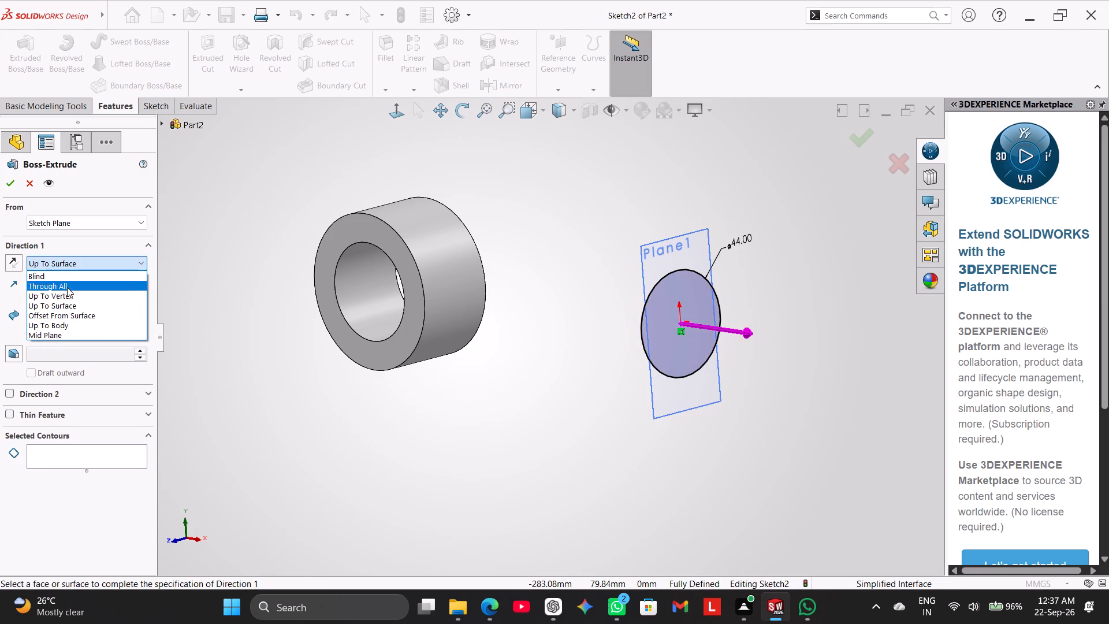
left_click(68, 322)
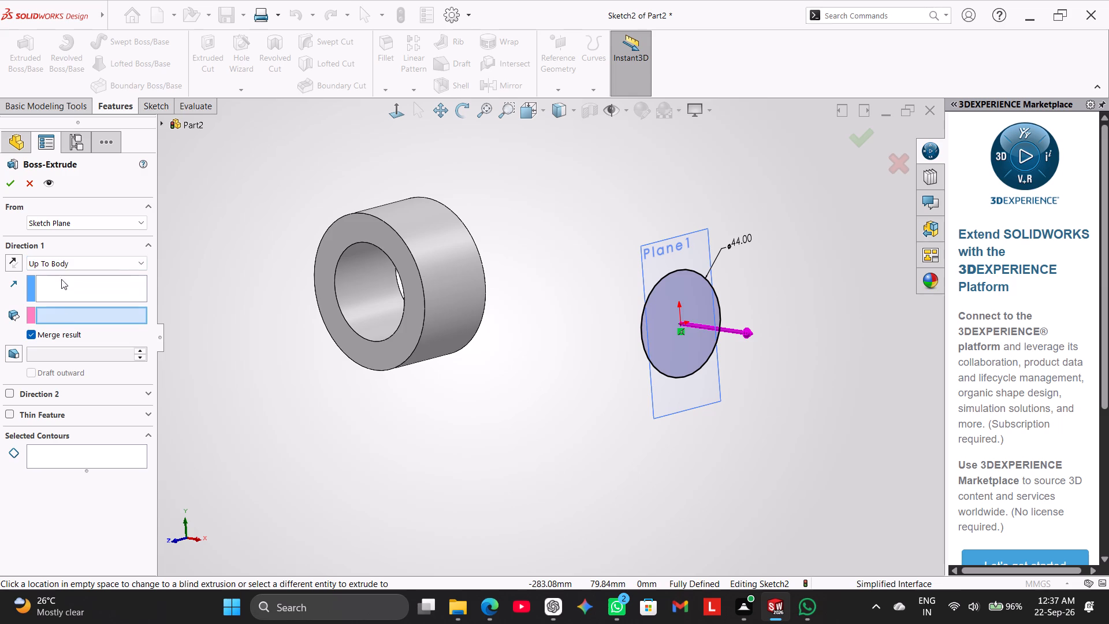
left_click(10, 259)
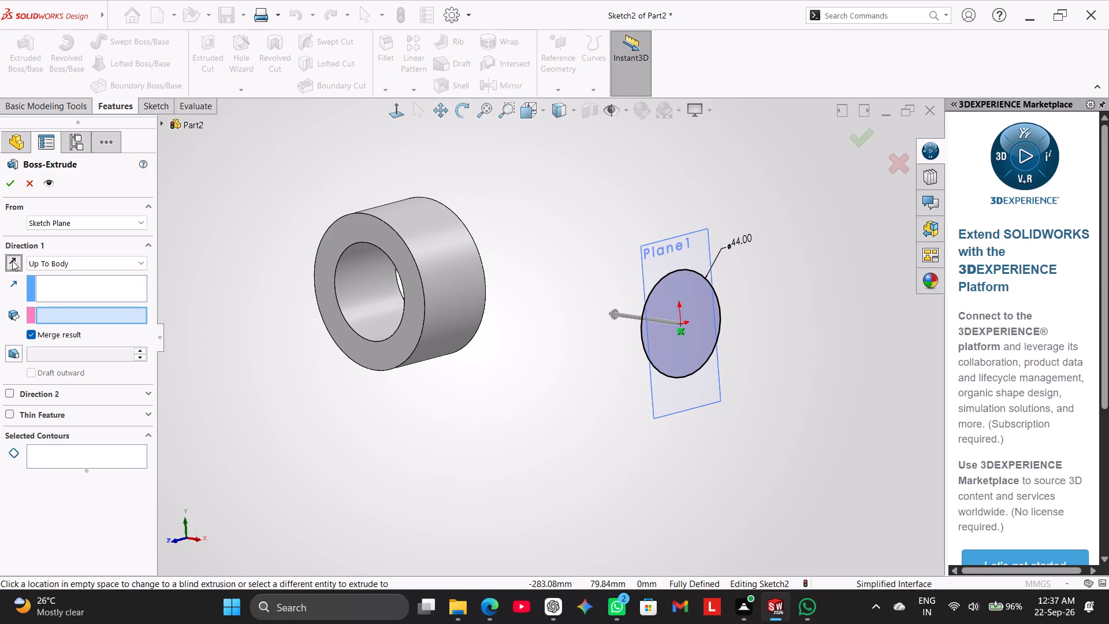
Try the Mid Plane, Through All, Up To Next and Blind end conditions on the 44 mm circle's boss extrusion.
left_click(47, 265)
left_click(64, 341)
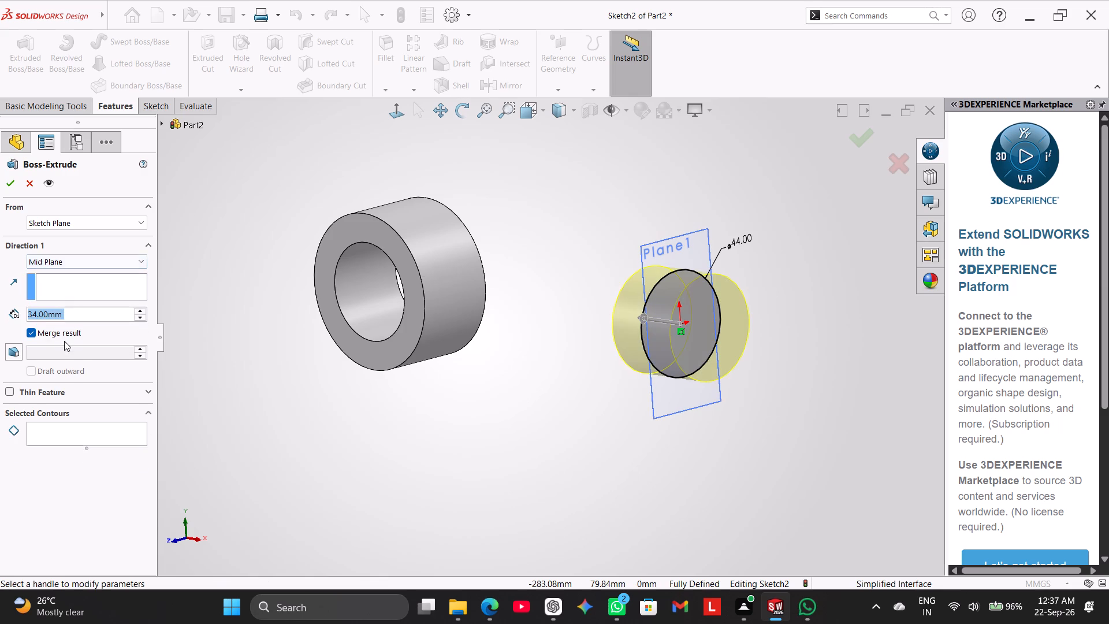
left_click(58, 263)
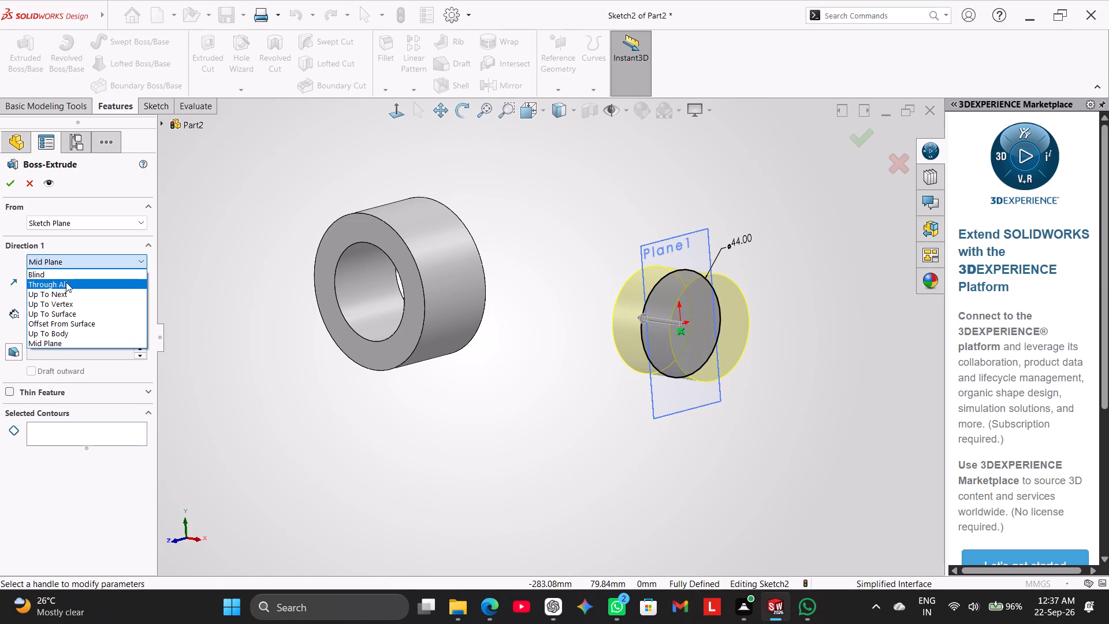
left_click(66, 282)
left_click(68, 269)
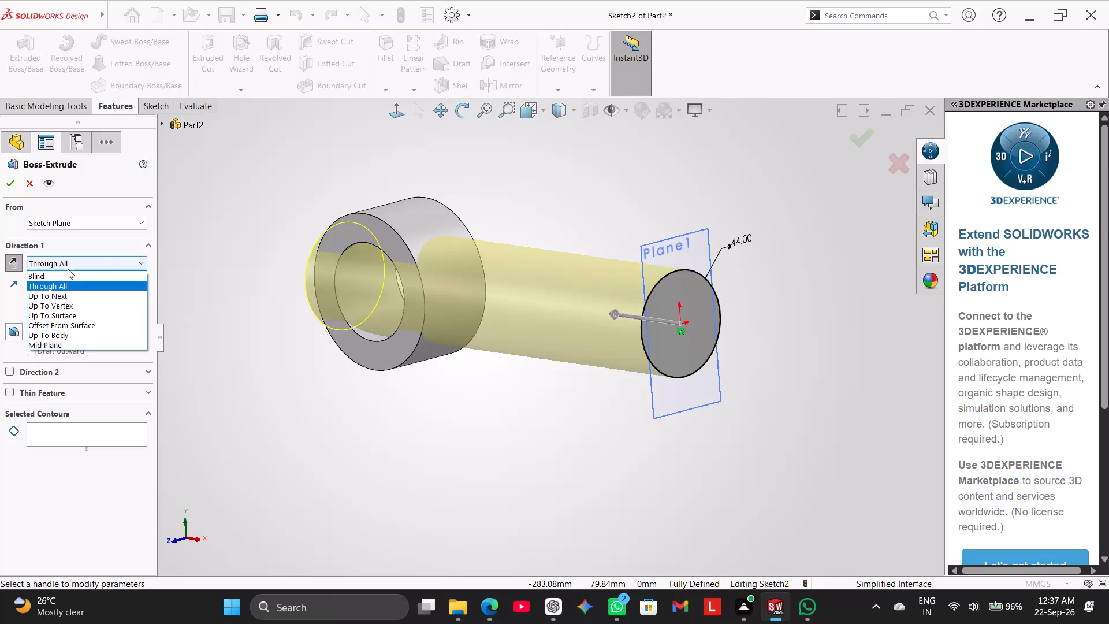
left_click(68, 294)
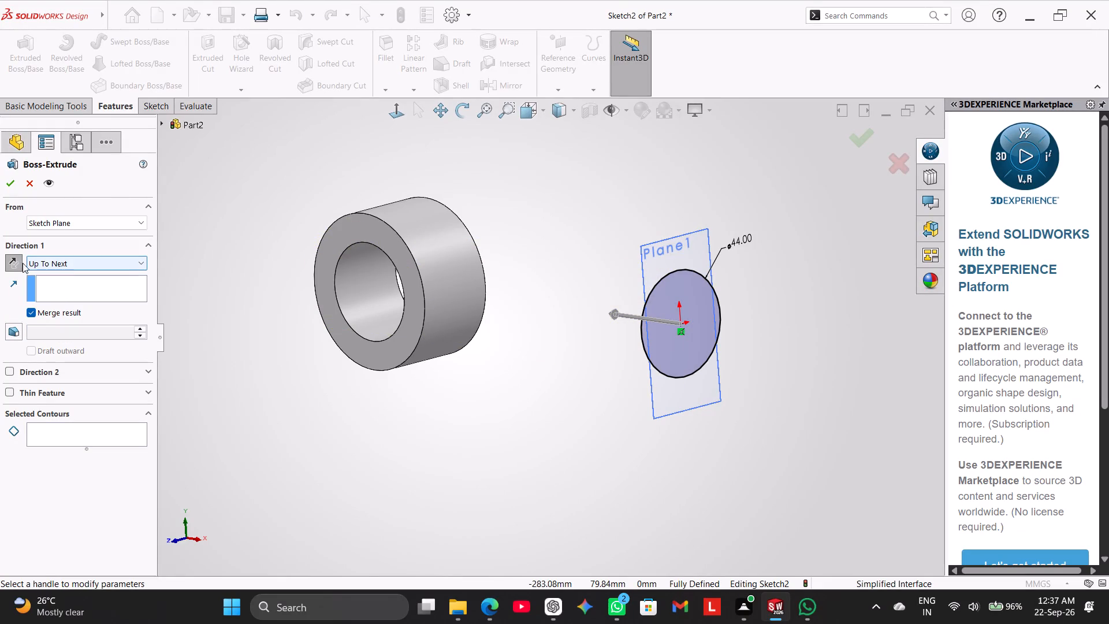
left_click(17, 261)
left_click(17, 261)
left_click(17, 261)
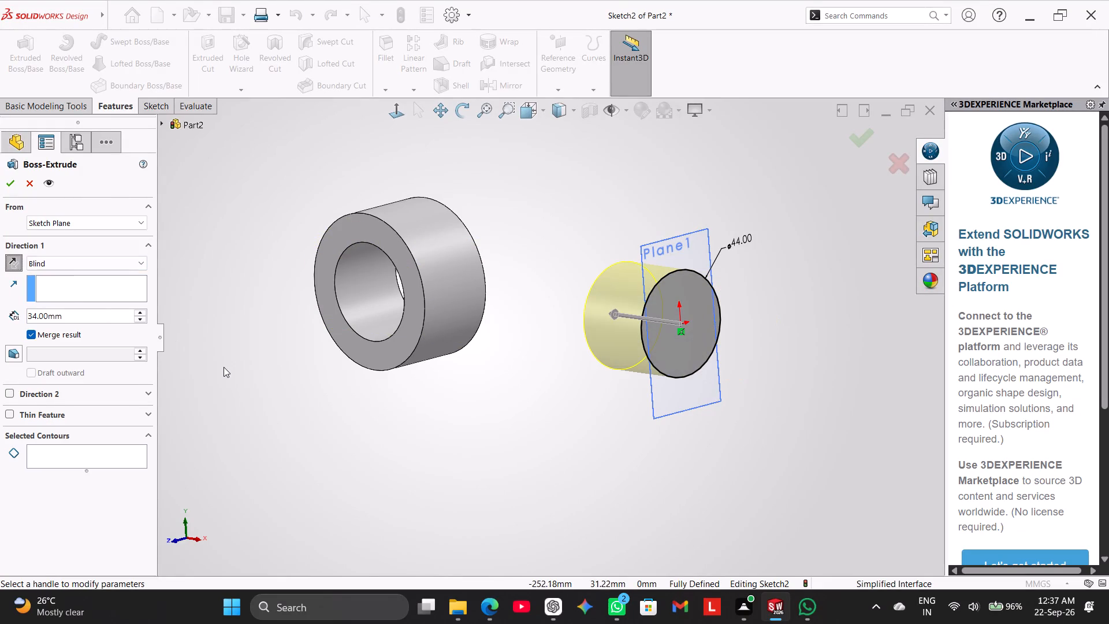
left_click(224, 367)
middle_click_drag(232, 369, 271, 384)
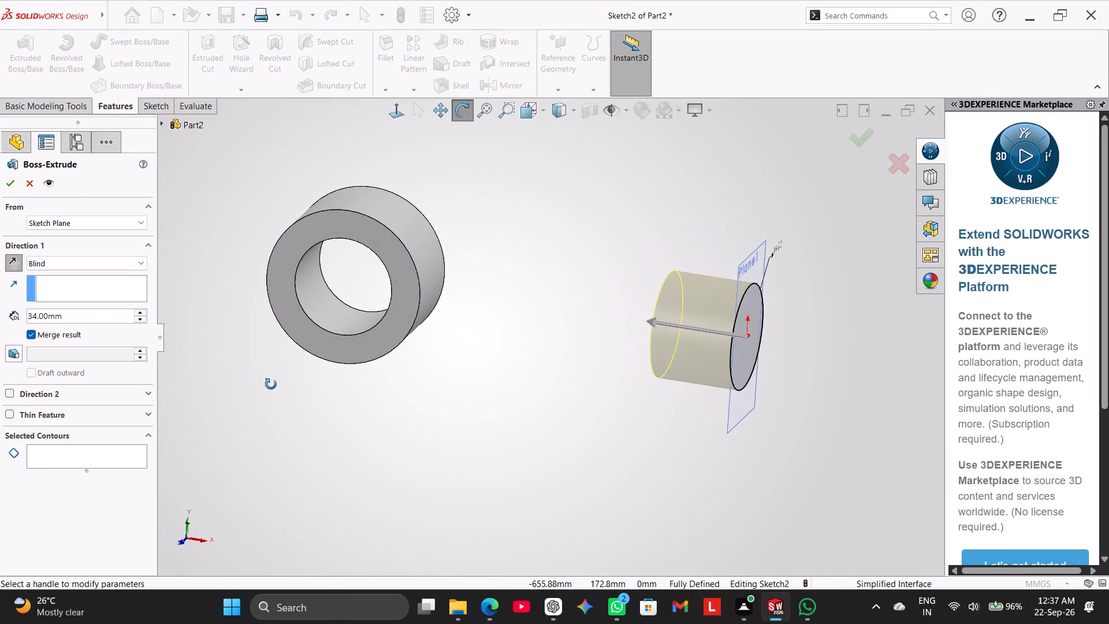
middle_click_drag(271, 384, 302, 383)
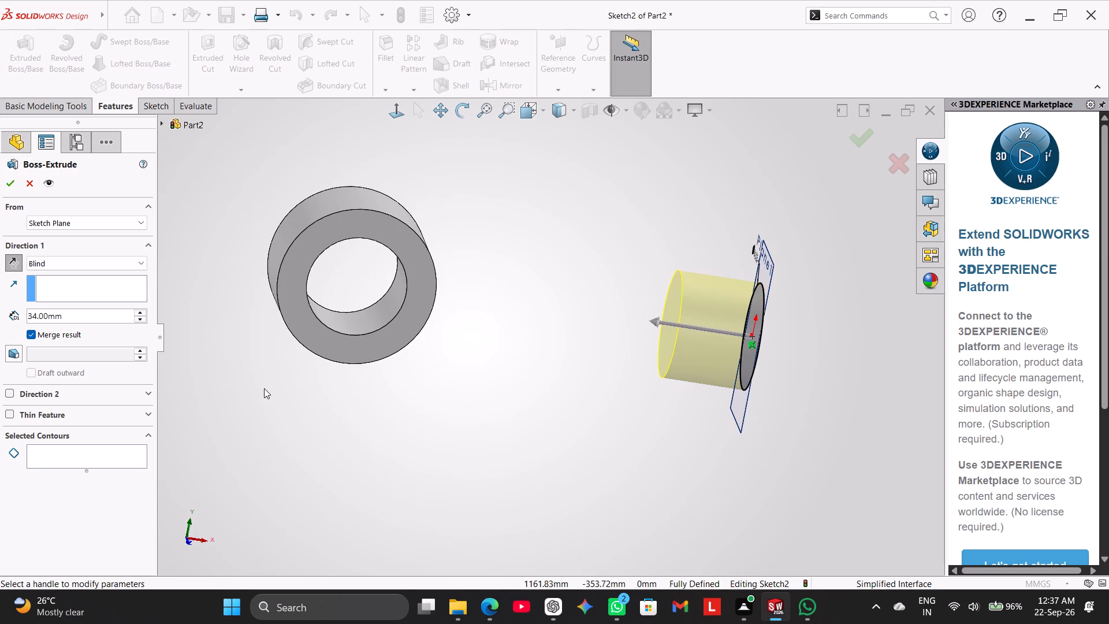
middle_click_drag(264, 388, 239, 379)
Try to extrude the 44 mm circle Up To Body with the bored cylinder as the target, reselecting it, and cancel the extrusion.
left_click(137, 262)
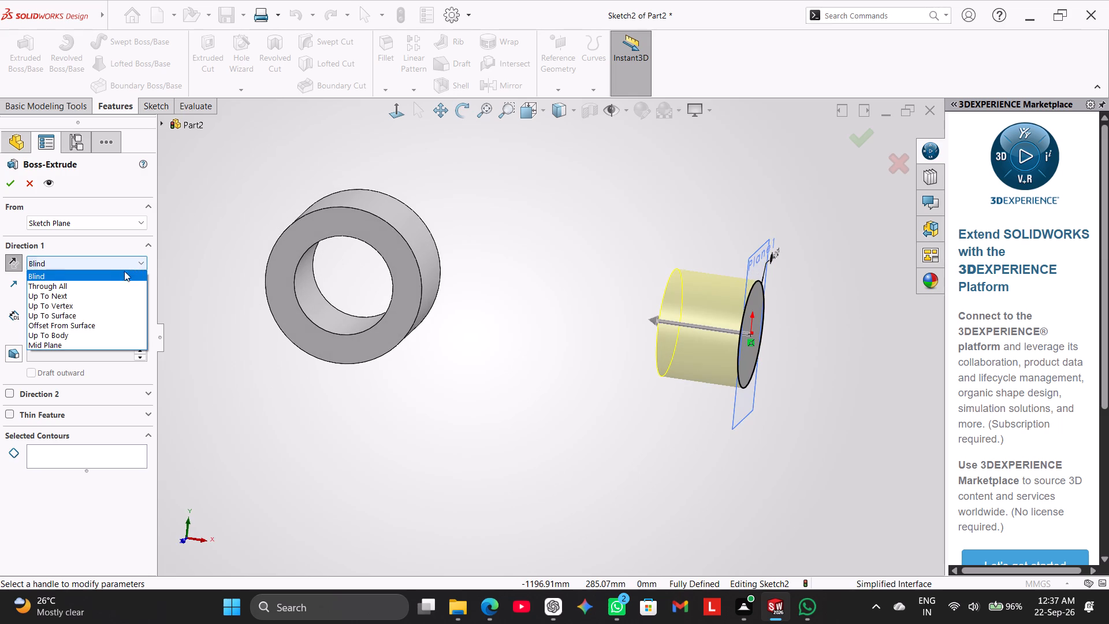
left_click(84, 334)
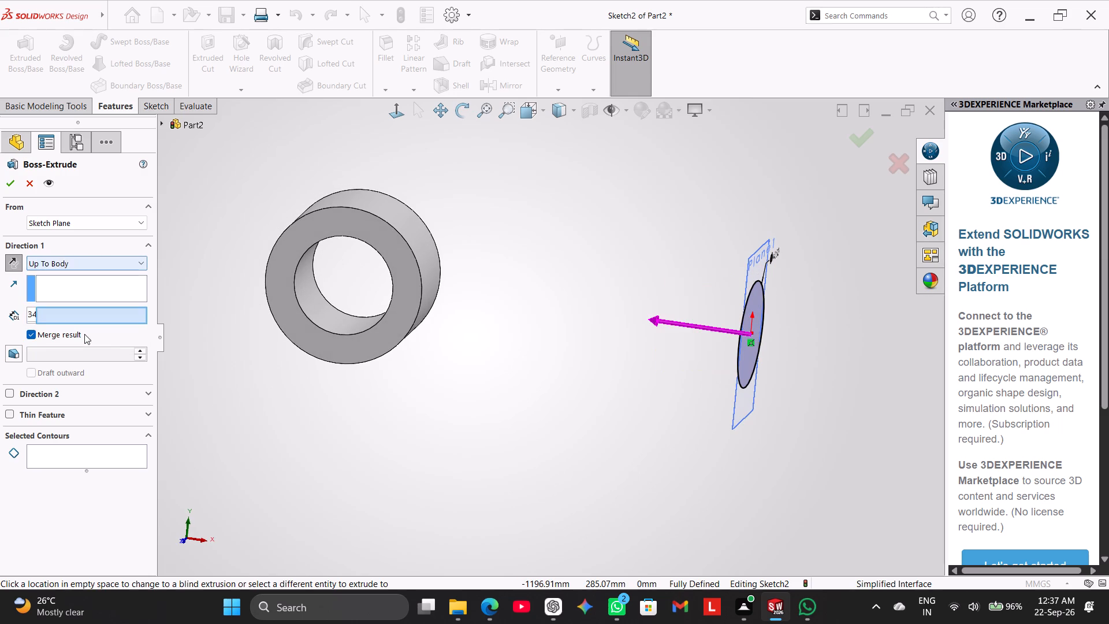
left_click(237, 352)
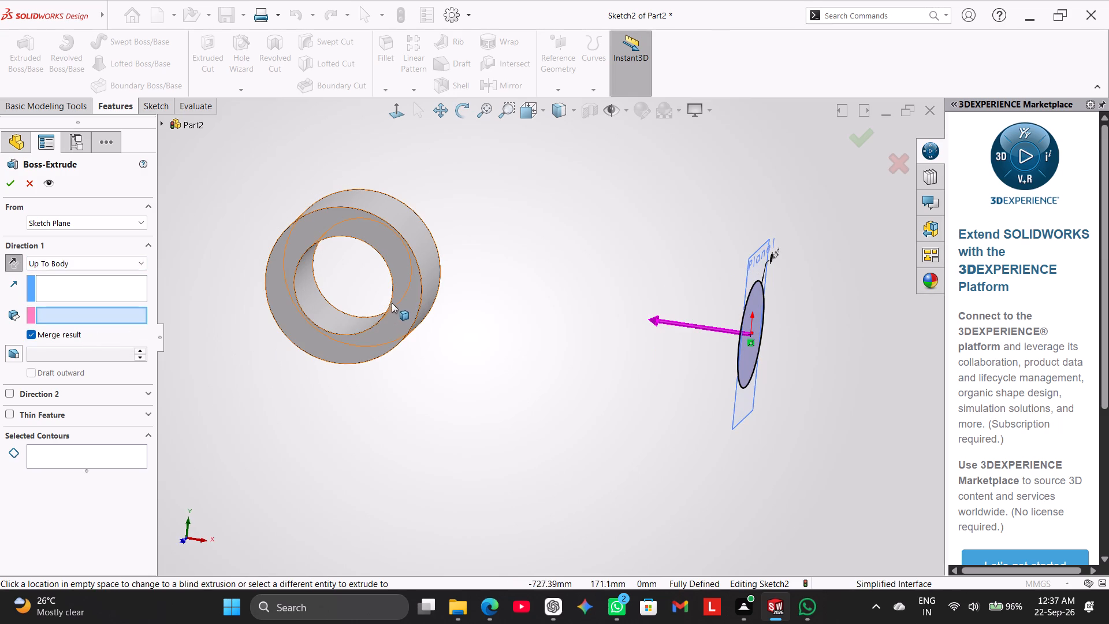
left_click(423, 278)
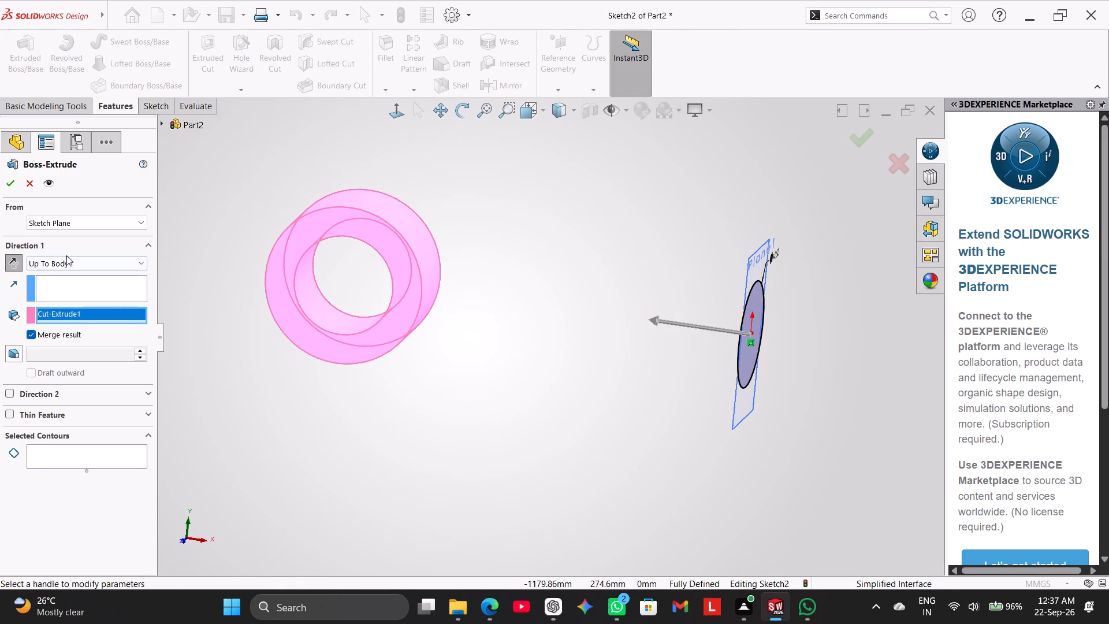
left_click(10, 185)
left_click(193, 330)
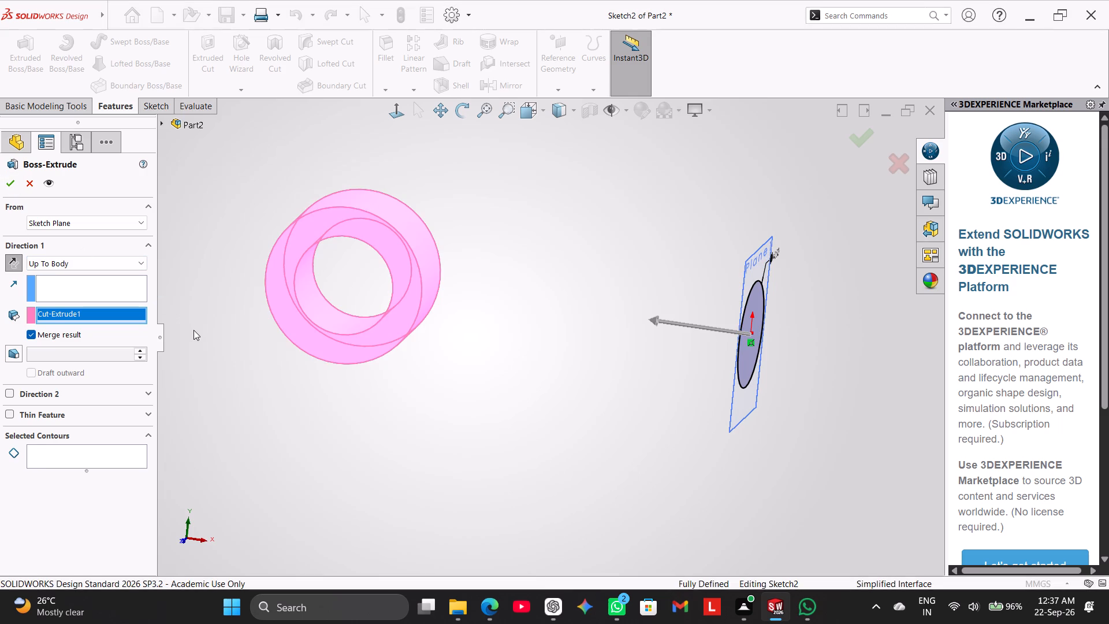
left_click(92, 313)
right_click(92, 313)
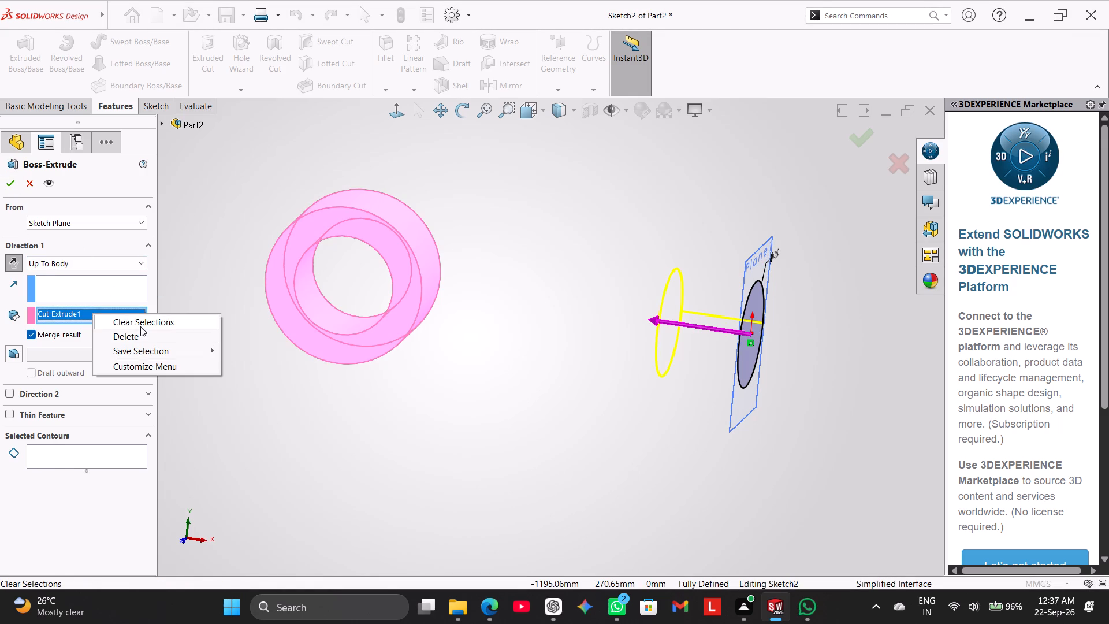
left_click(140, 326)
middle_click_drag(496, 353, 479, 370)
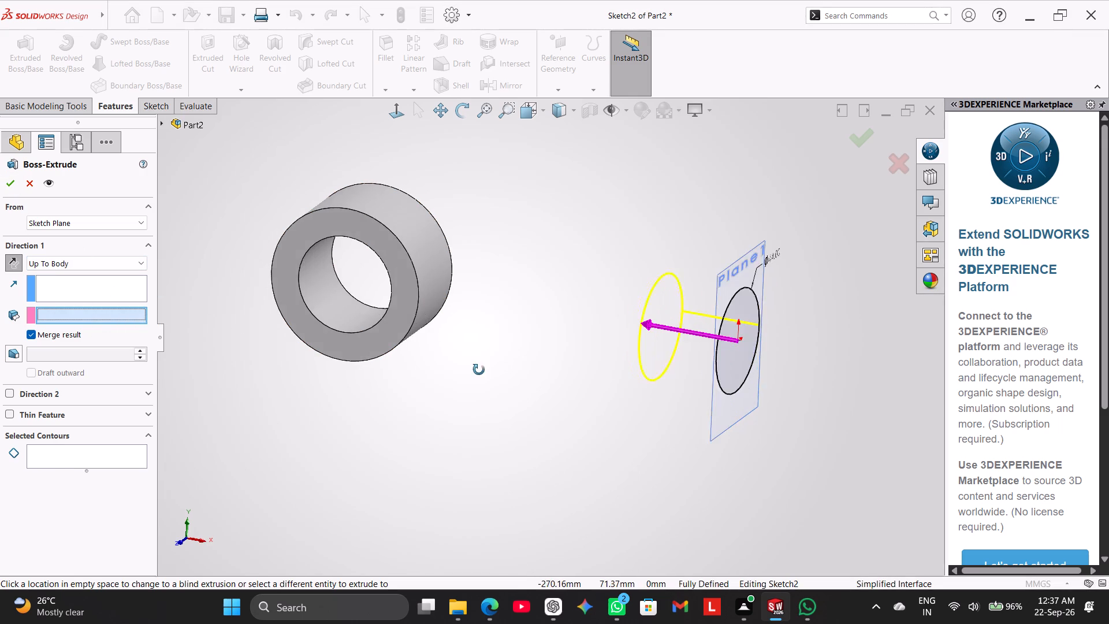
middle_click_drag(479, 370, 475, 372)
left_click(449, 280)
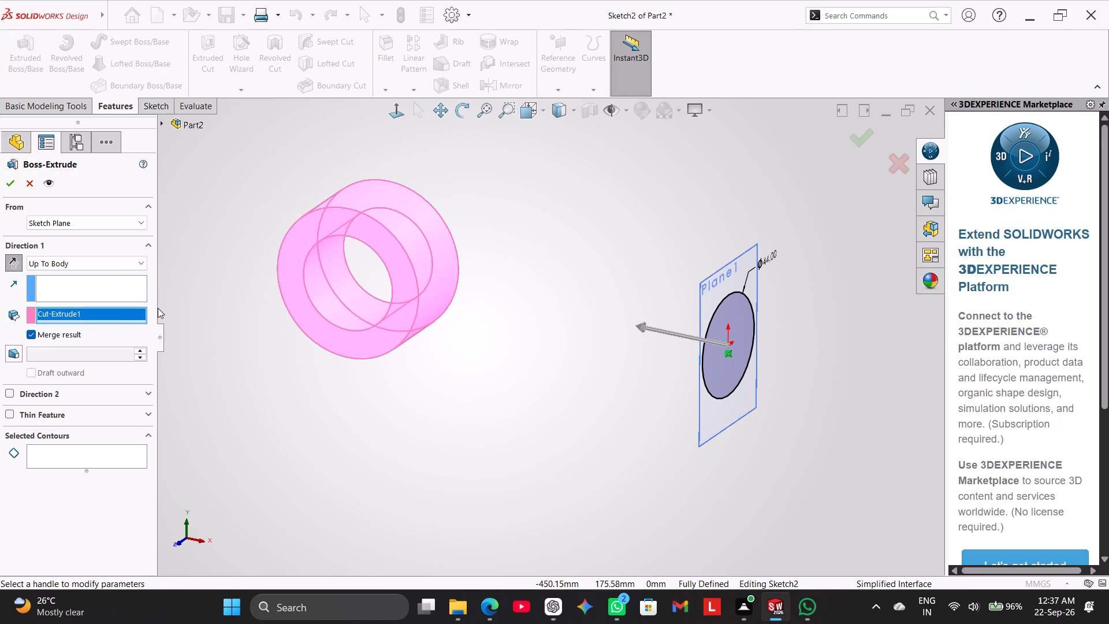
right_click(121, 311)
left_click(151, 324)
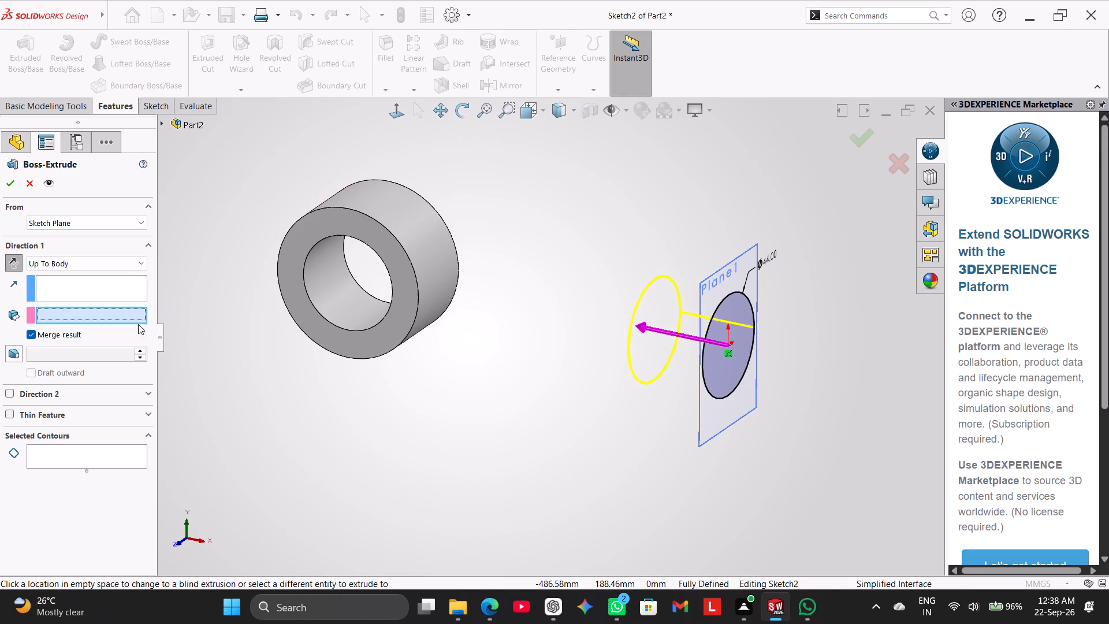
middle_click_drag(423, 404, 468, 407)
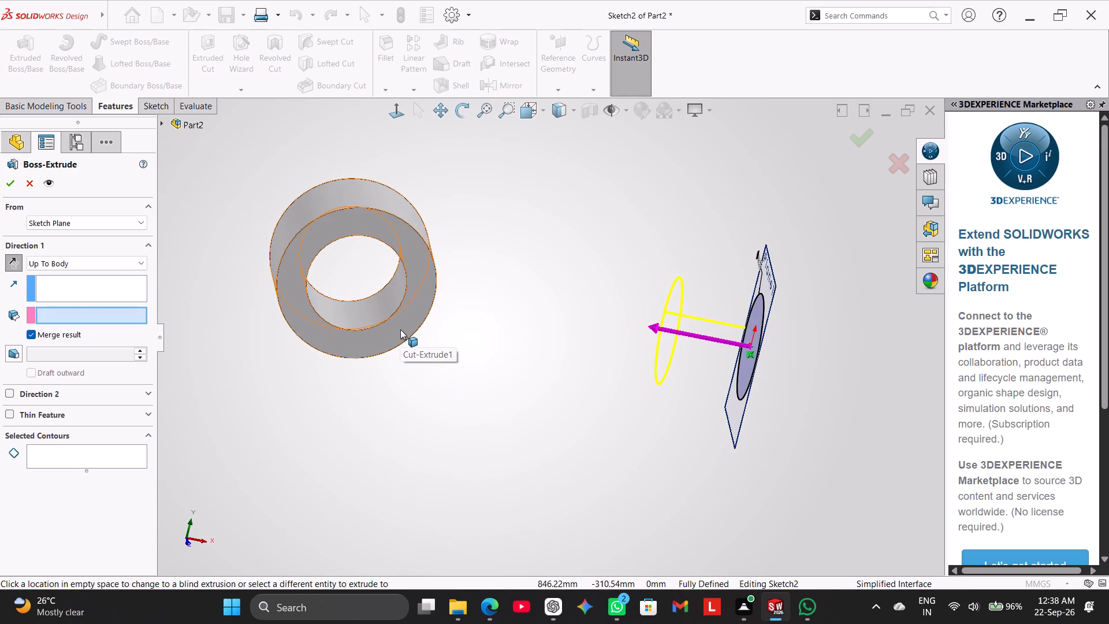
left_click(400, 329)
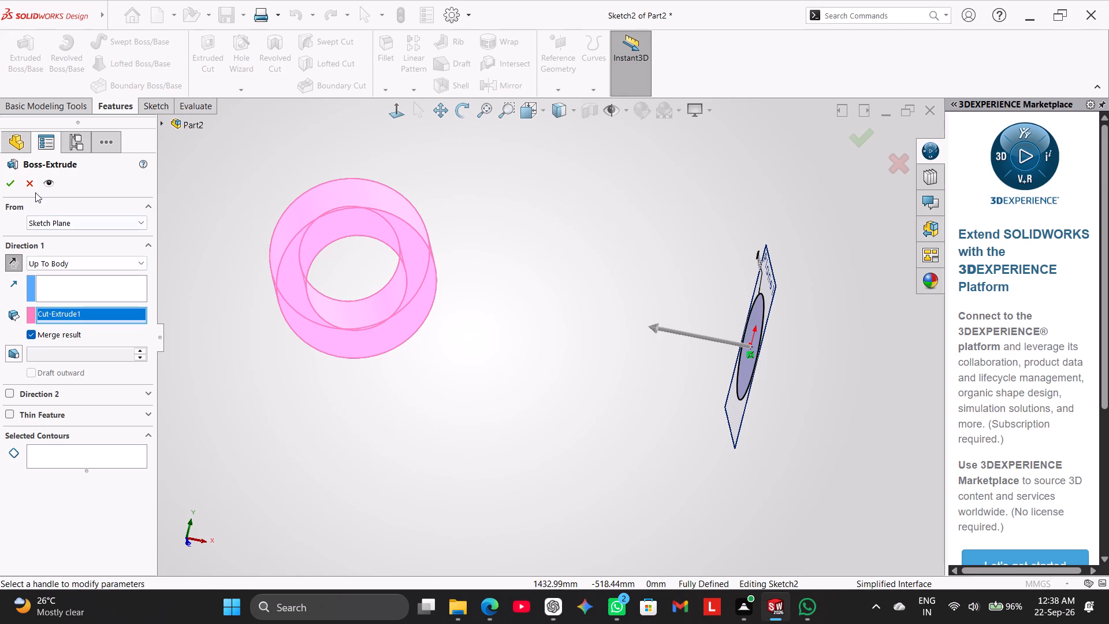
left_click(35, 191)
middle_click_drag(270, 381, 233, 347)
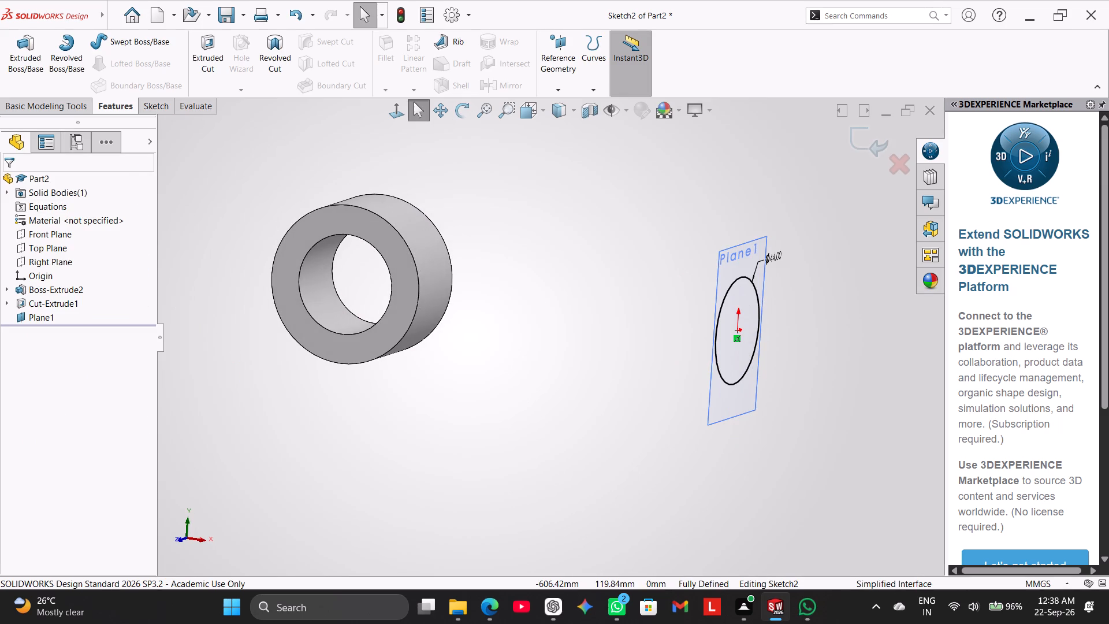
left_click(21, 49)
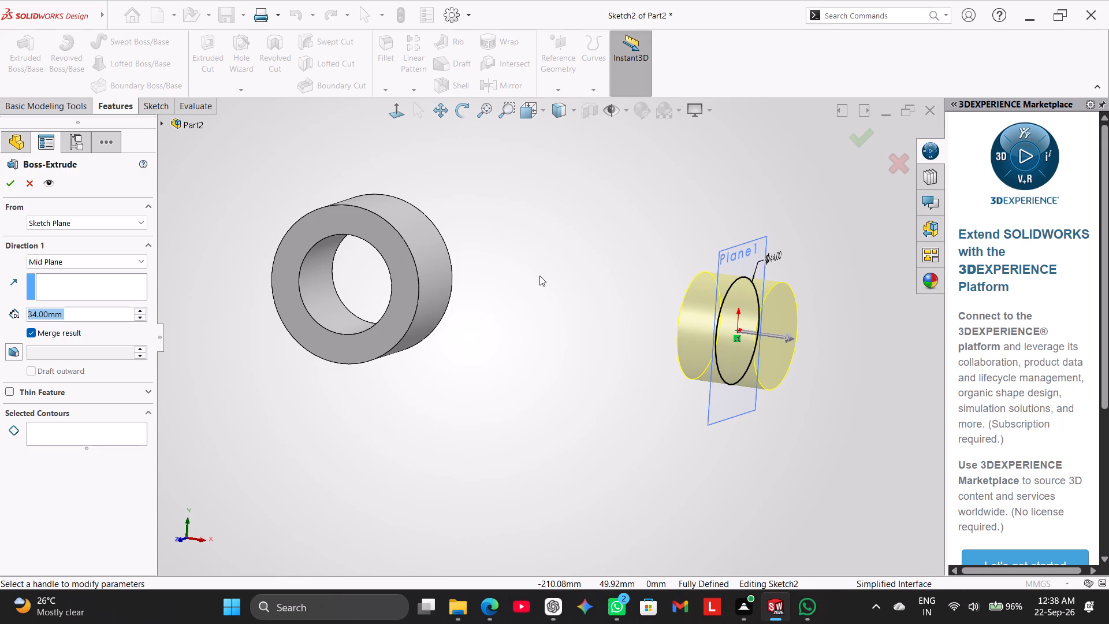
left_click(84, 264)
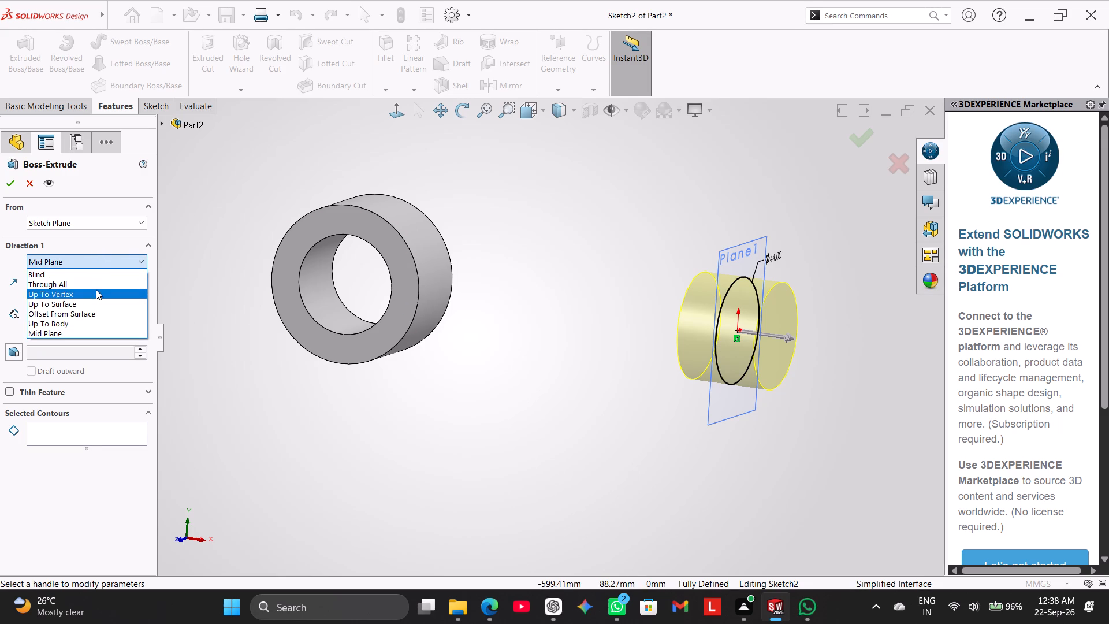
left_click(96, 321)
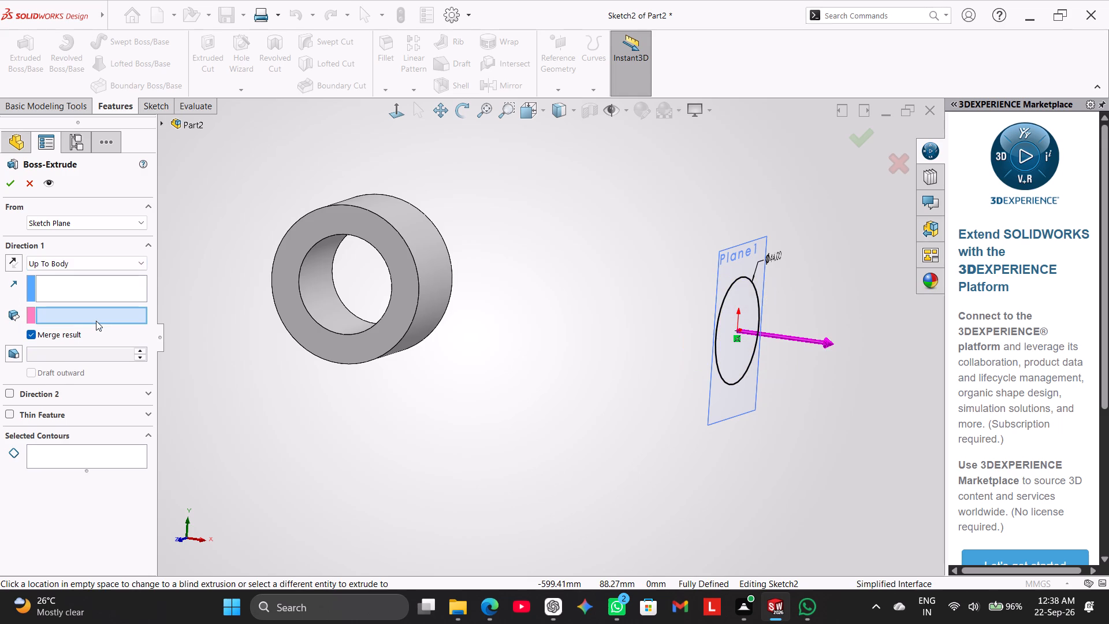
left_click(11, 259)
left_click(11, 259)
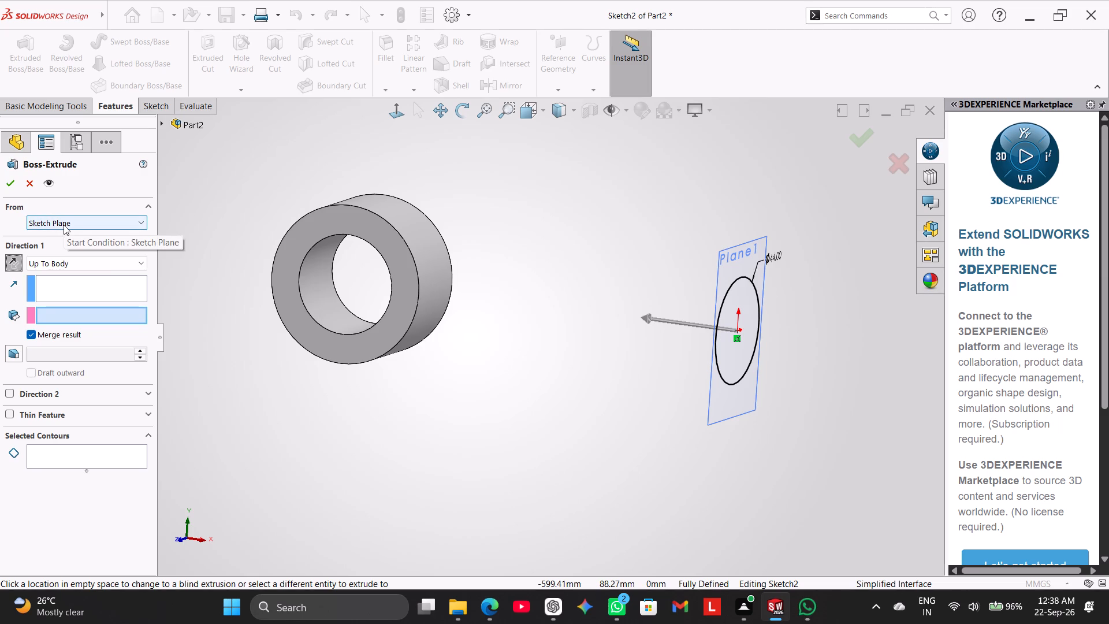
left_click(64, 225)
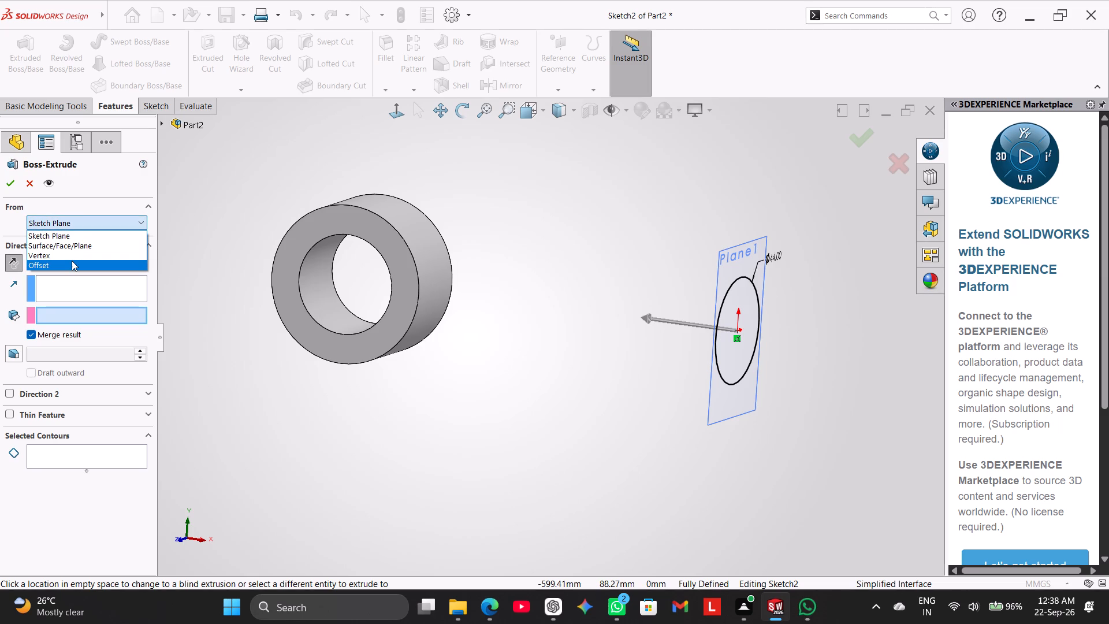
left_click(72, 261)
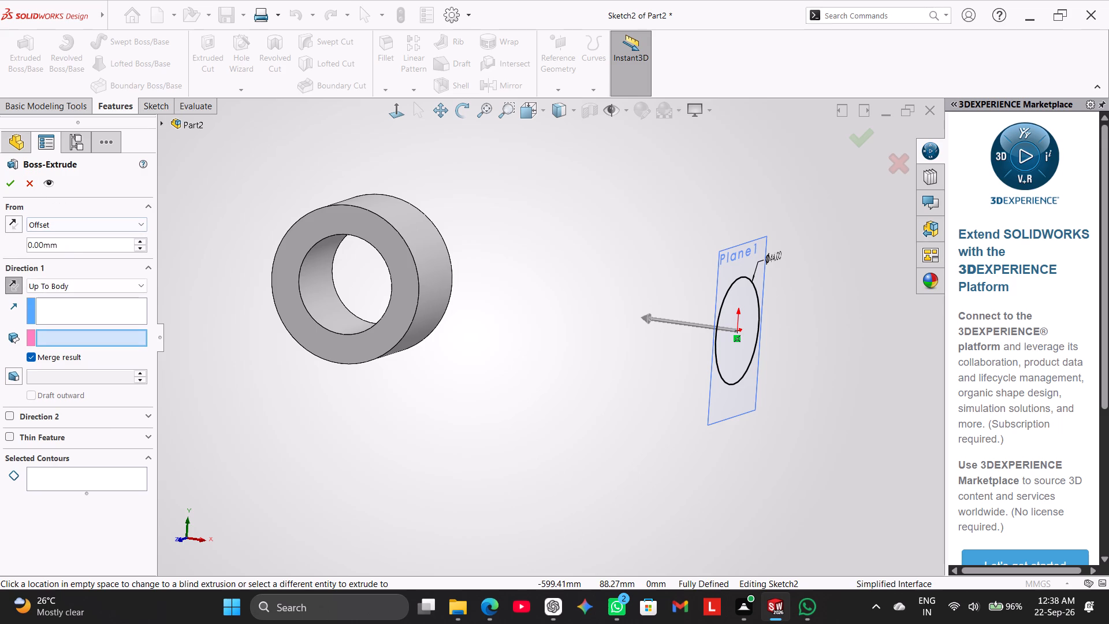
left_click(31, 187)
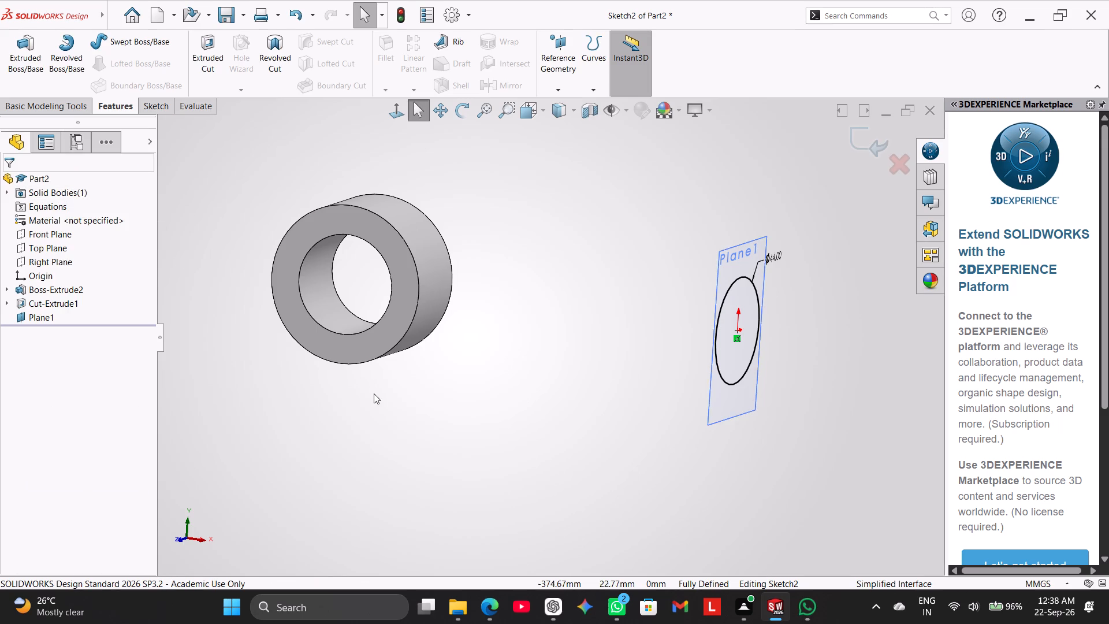
Exit the 44 mm circle's sketch and delete the extruded cut that bores the cylinder.
middle_click_drag(375, 395, 408, 404)
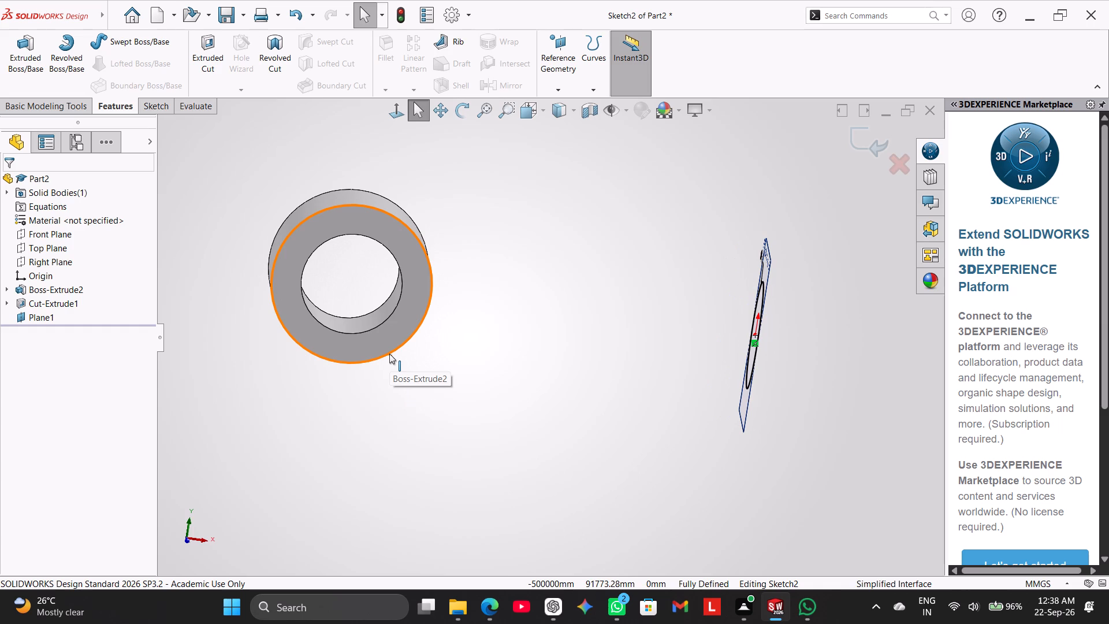
right_click(61, 302)
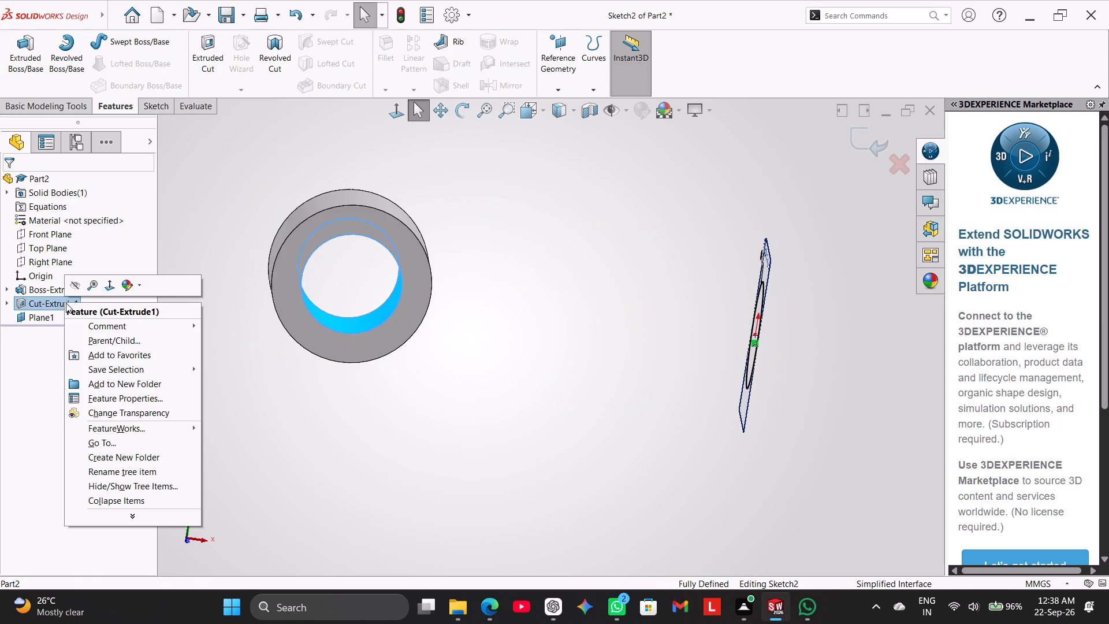
left_click(229, 189)
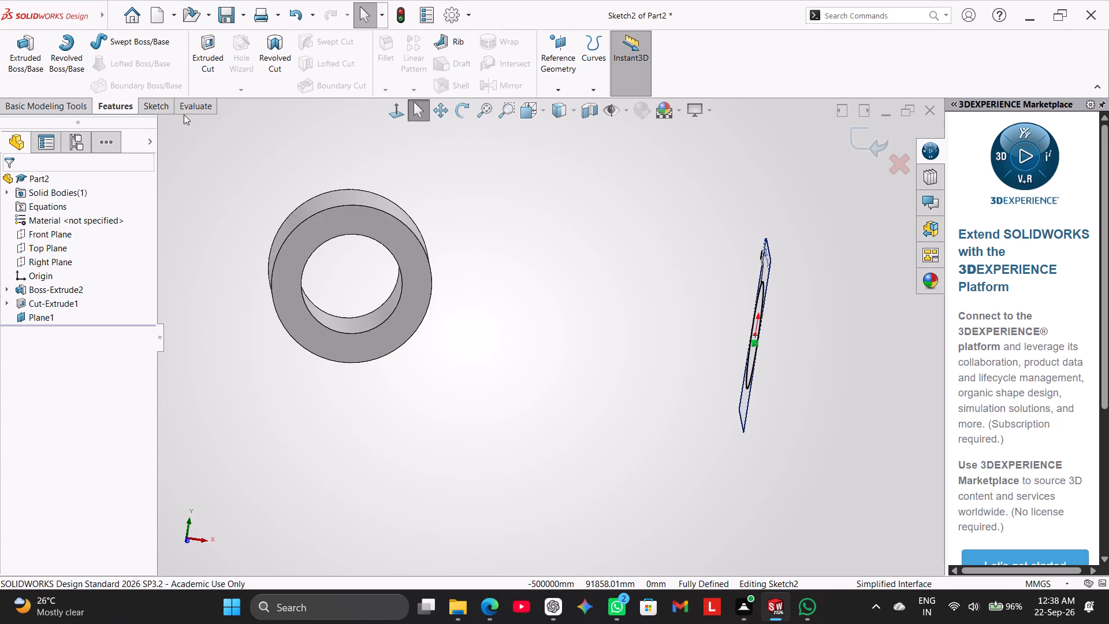
left_click(167, 106)
left_click(10, 50)
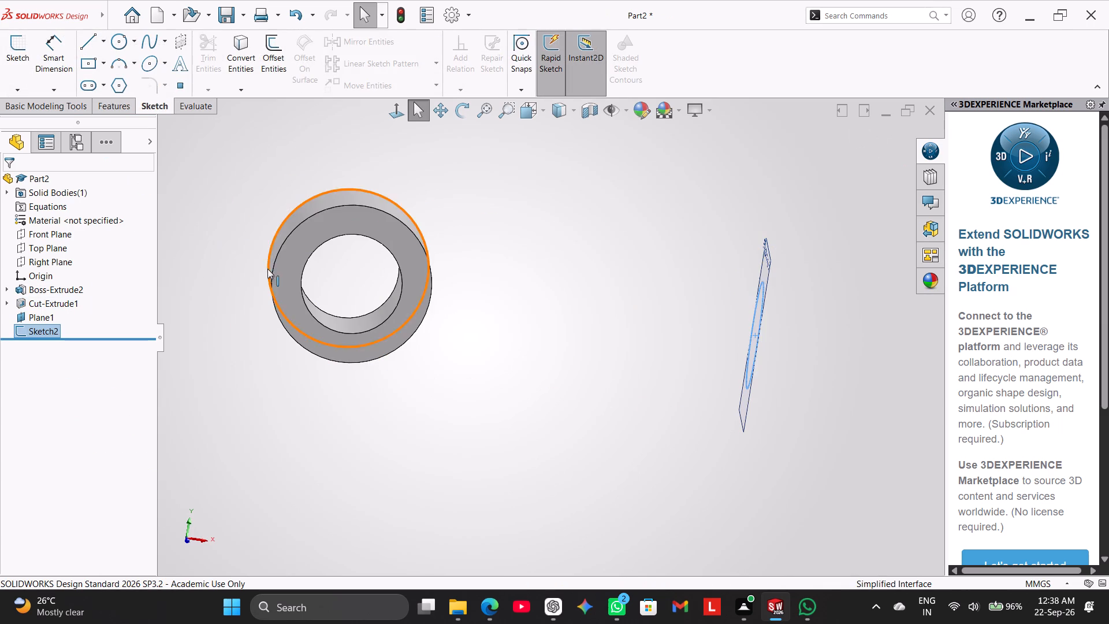
right_click(48, 300)
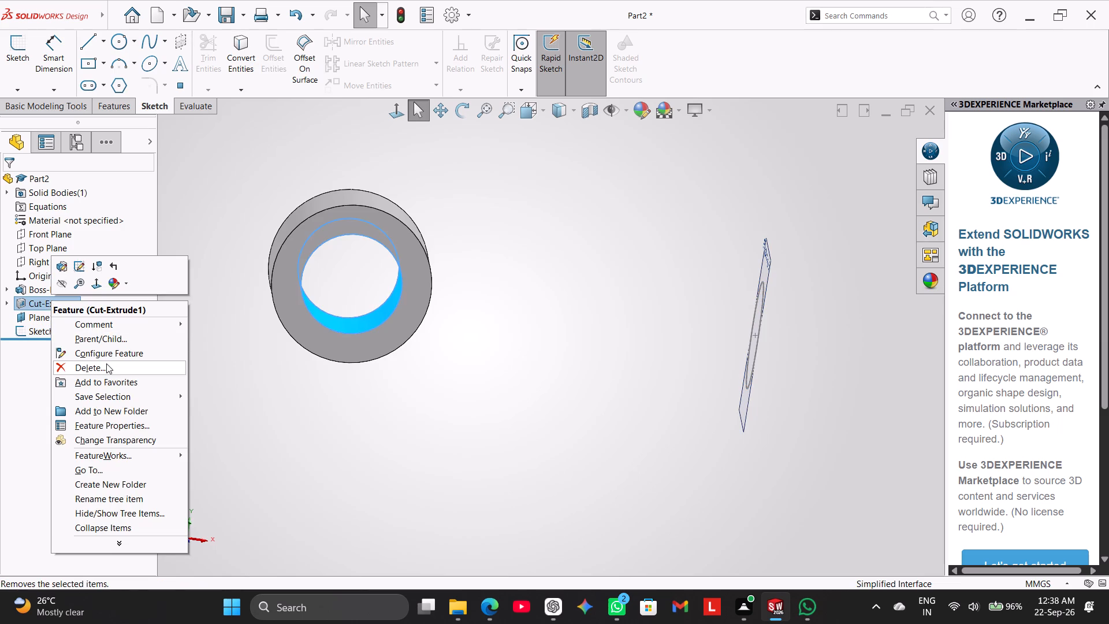
left_click(106, 363)
left_click(645, 217)
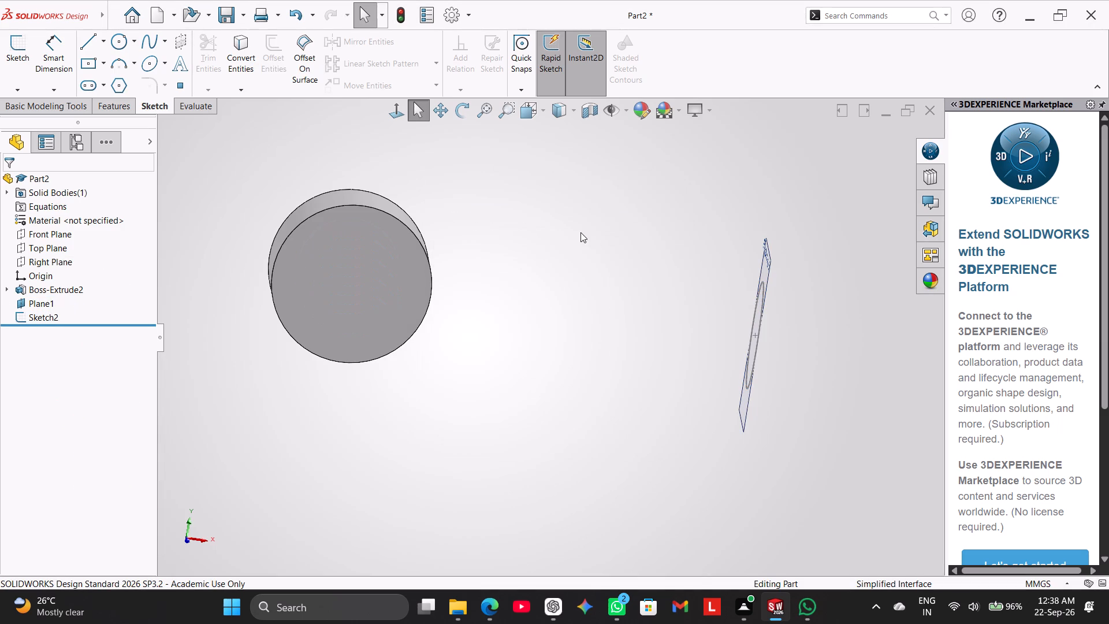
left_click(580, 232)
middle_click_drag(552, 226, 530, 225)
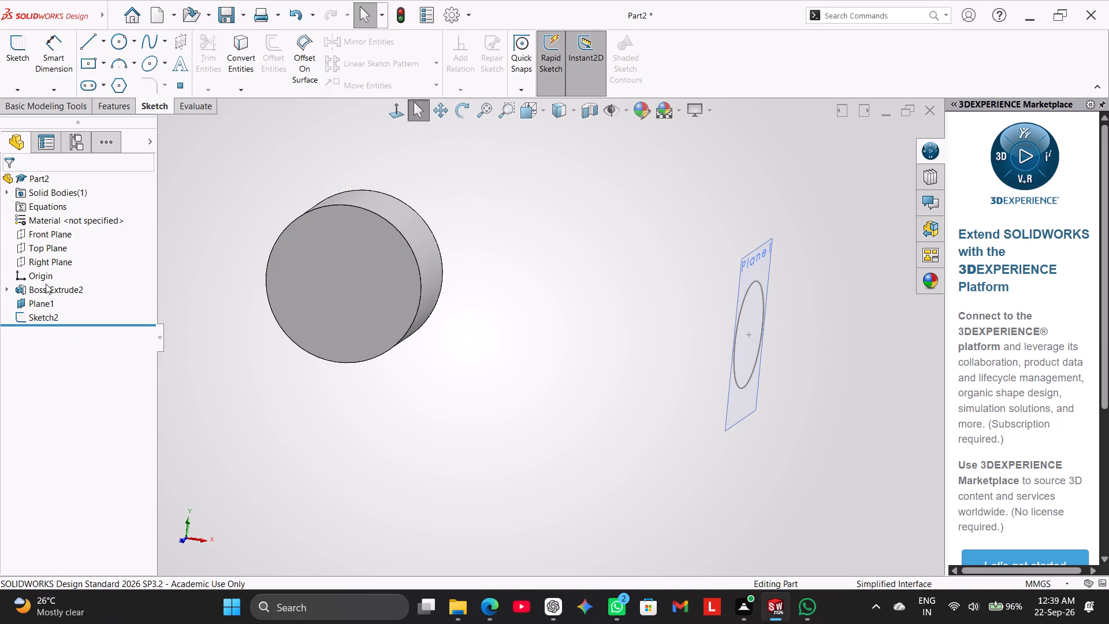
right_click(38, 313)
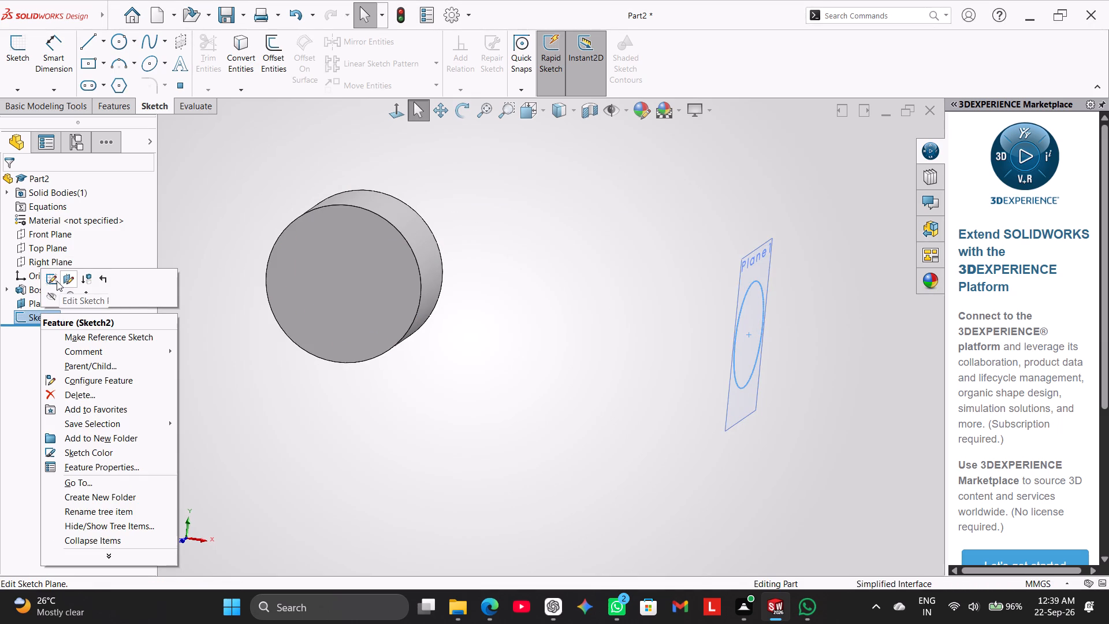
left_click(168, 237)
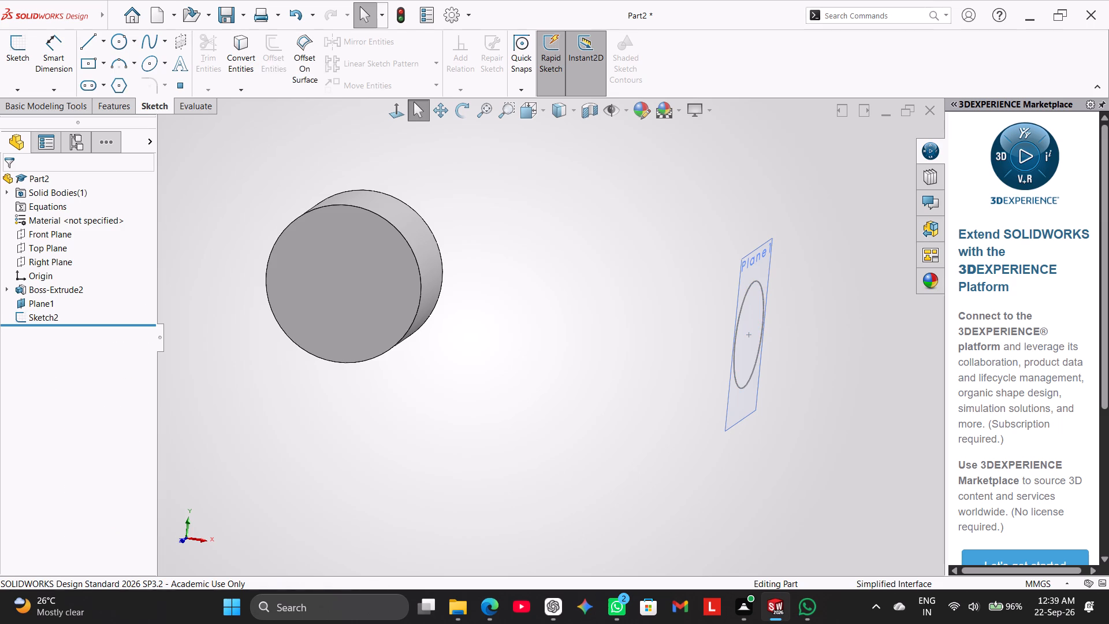
Start a boss extrusion of the 44 mm circle with the Through All end condition and reverse its direction toward the cylinder.
left_click(129, 107)
left_click(39, 53)
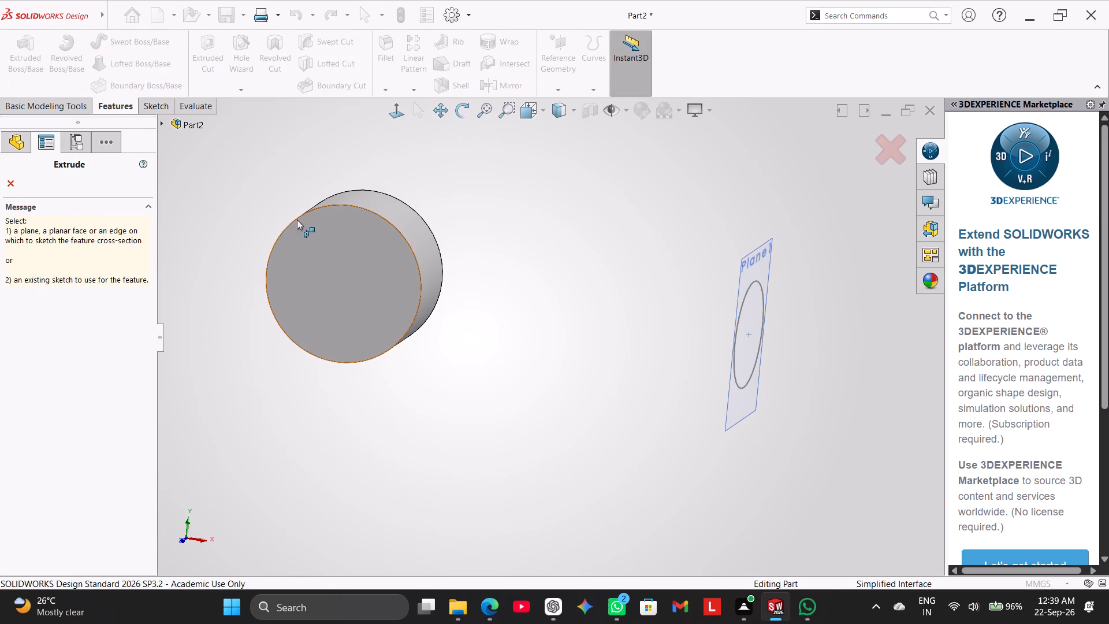
left_click(172, 125)
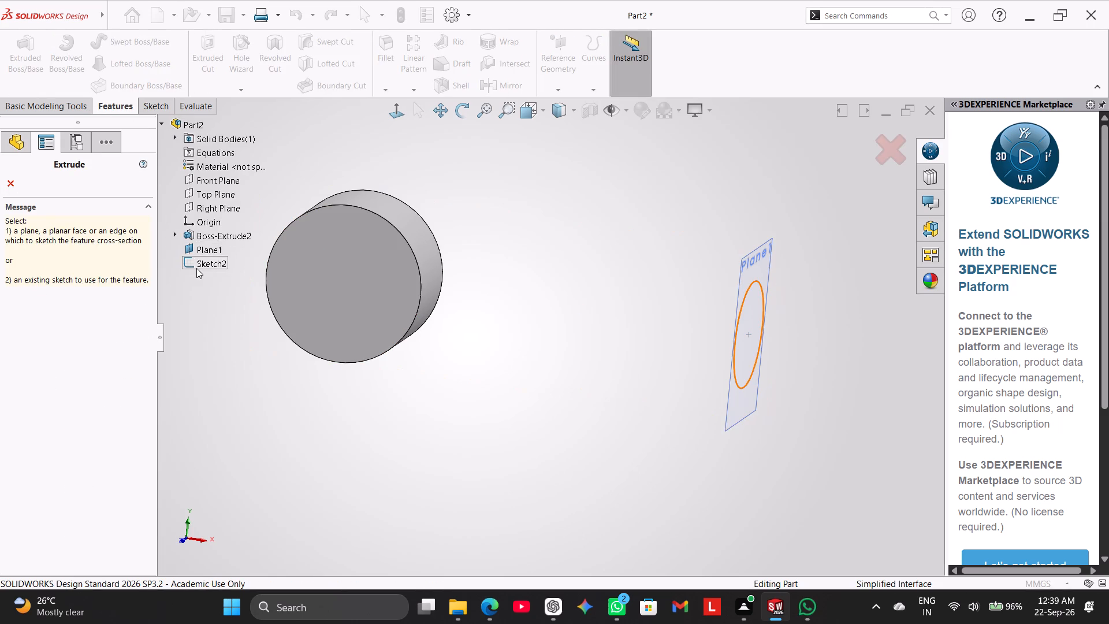
left_click(198, 263)
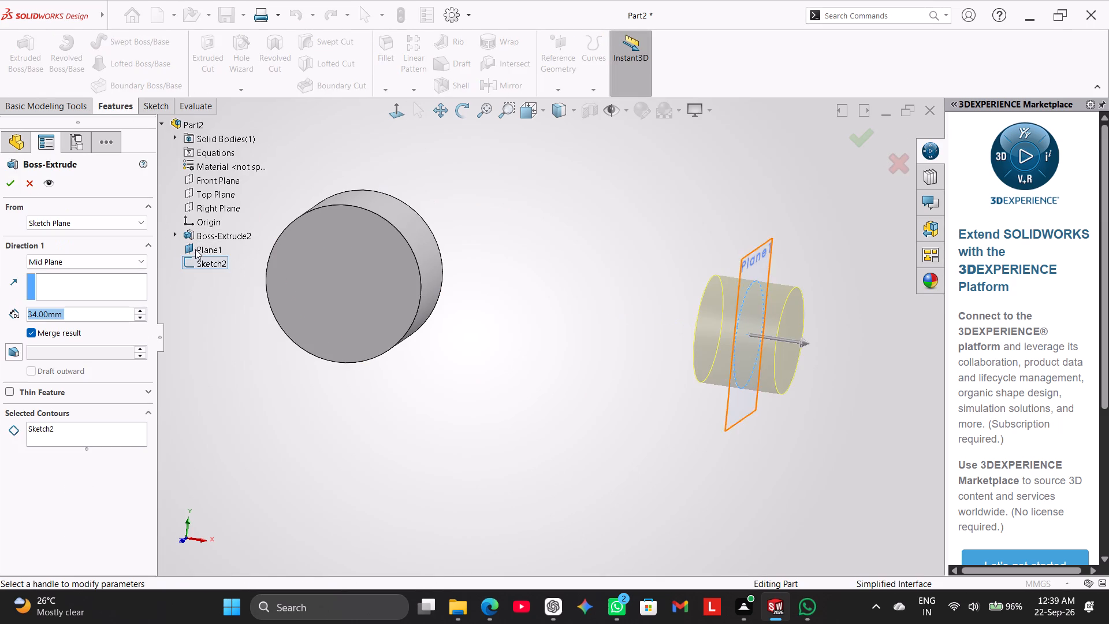
left_click(110, 256)
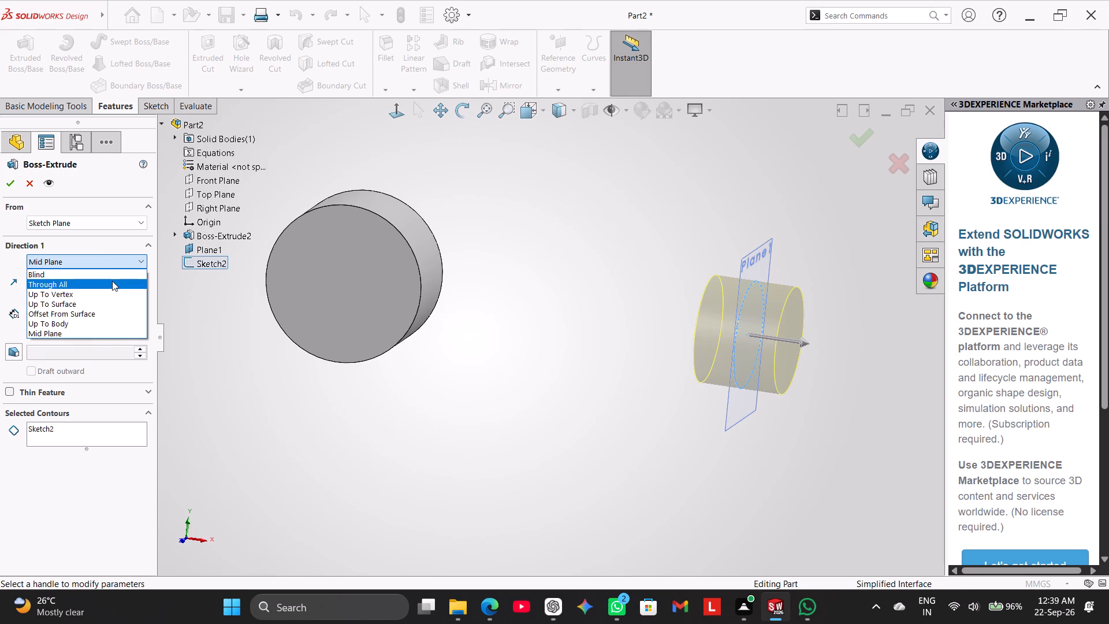
left_click(112, 282)
middle_click_drag(343, 411, 370, 430)
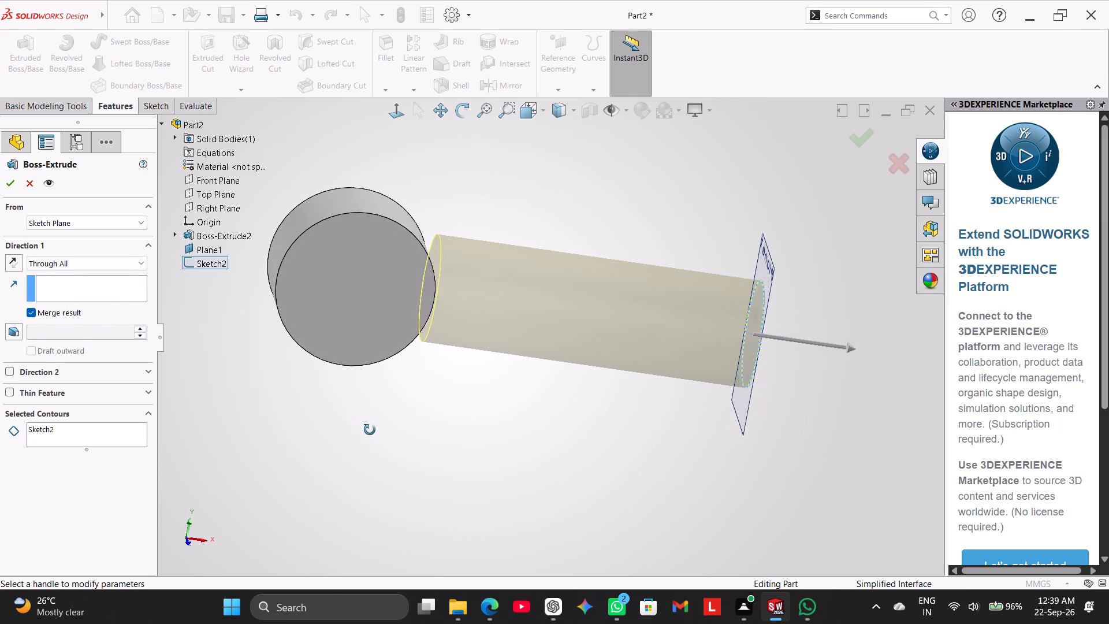
middle_click_drag(370, 430, 340, 441)
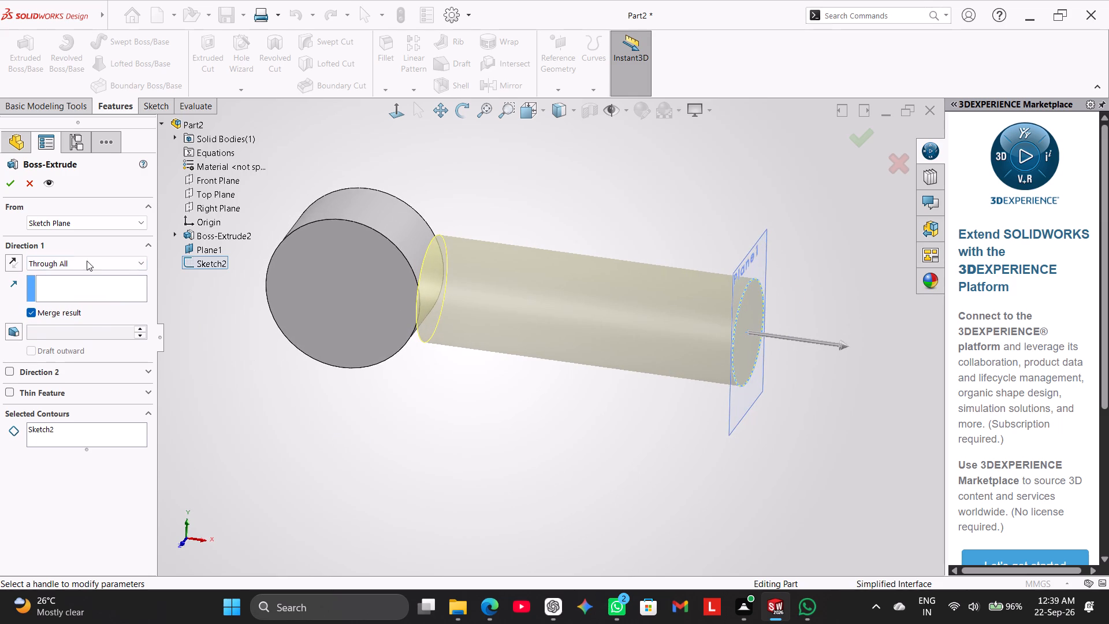
left_click(16, 263)
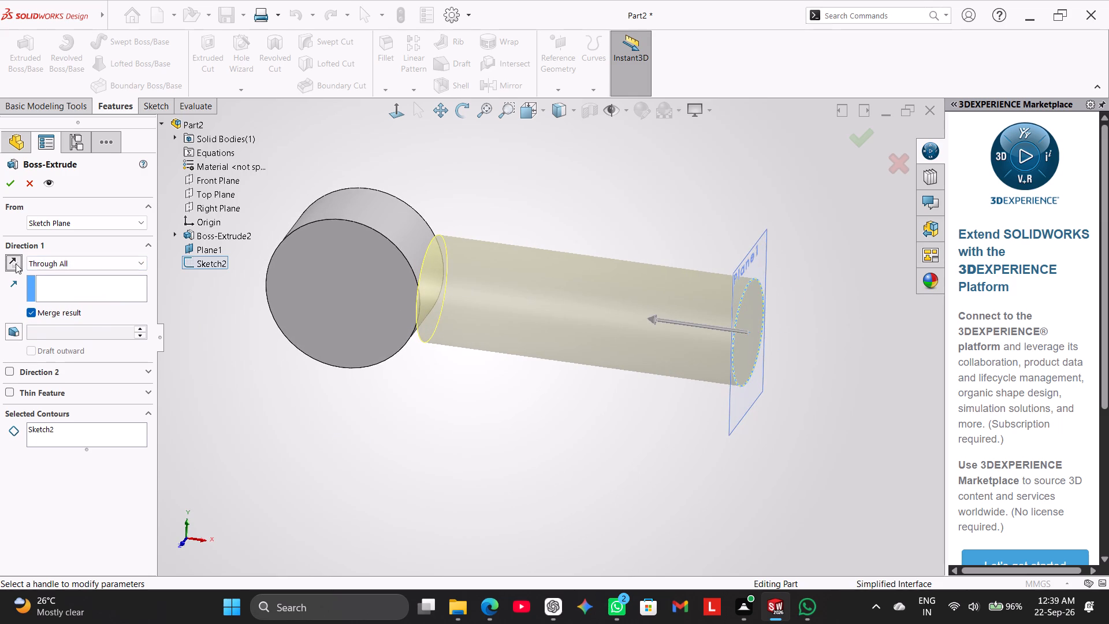
left_click(16, 263)
left_click(16, 263)
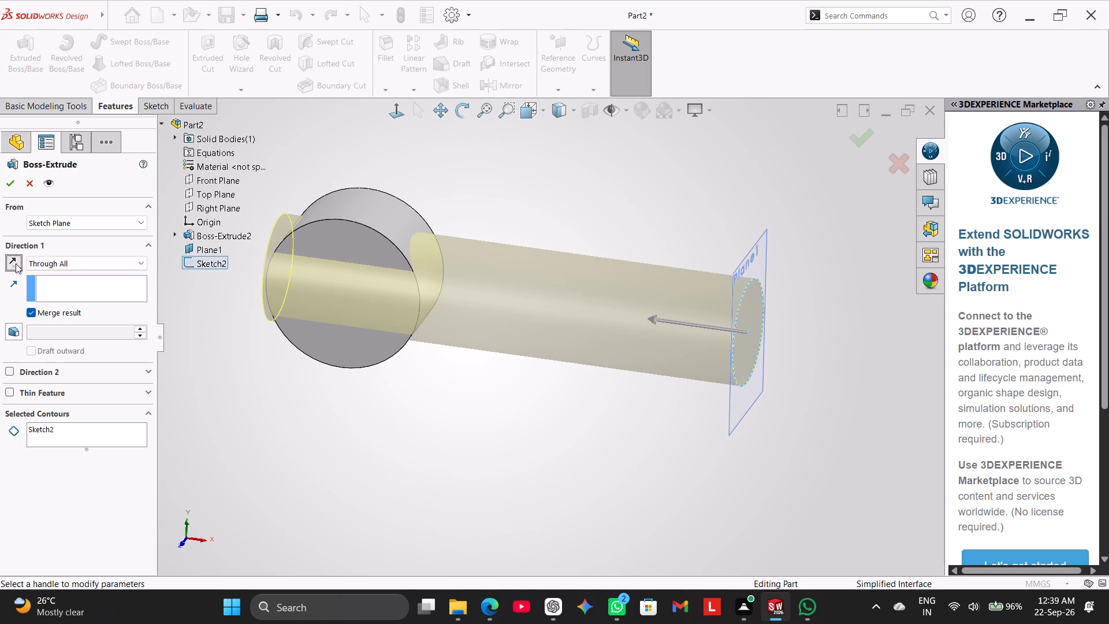
middle_click_drag(173, 363, 206, 402)
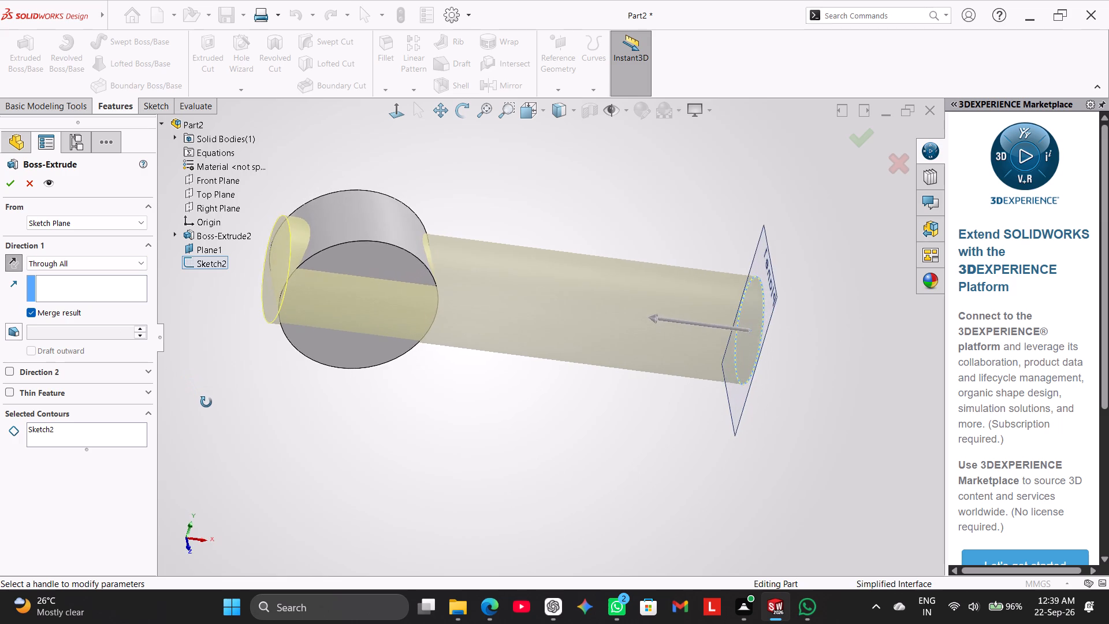
middle_click_drag(206, 402, 188, 393)
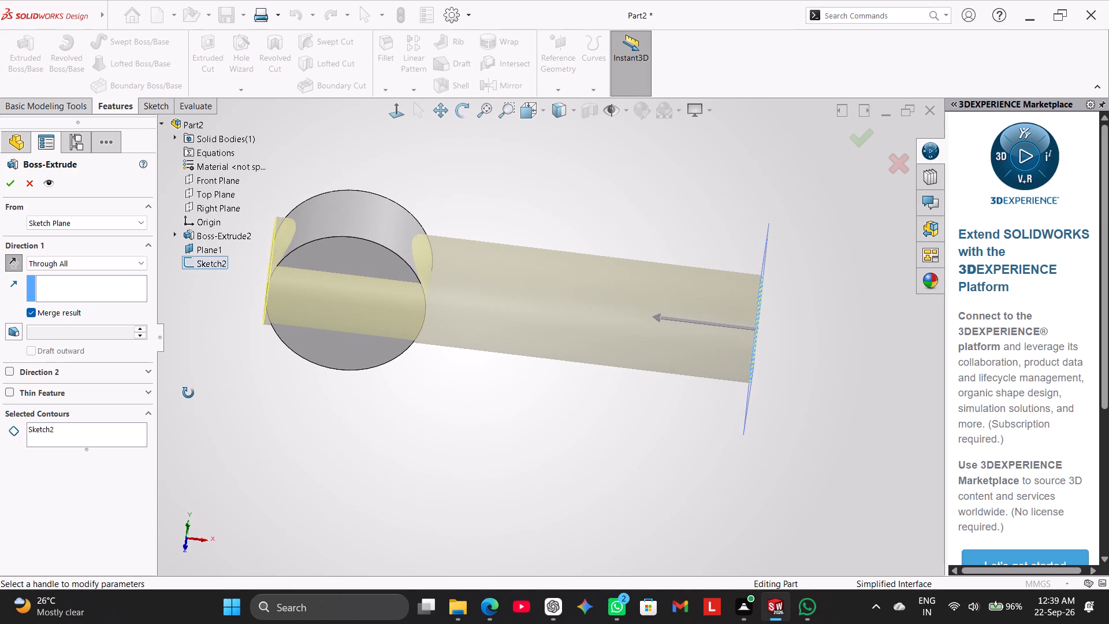
middle_click_drag(188, 393, 207, 198)
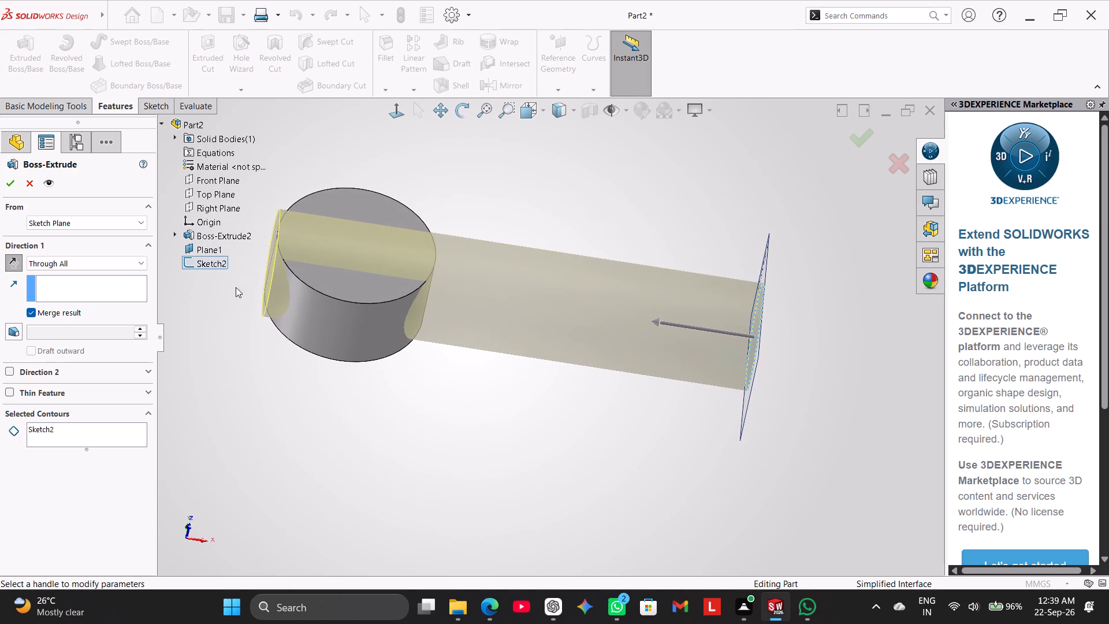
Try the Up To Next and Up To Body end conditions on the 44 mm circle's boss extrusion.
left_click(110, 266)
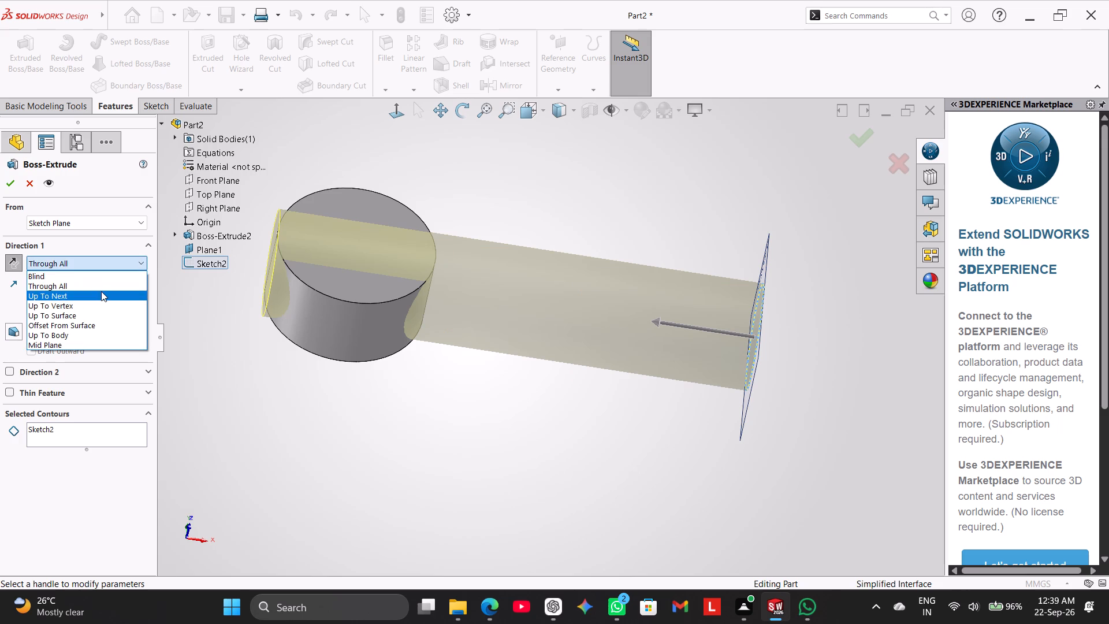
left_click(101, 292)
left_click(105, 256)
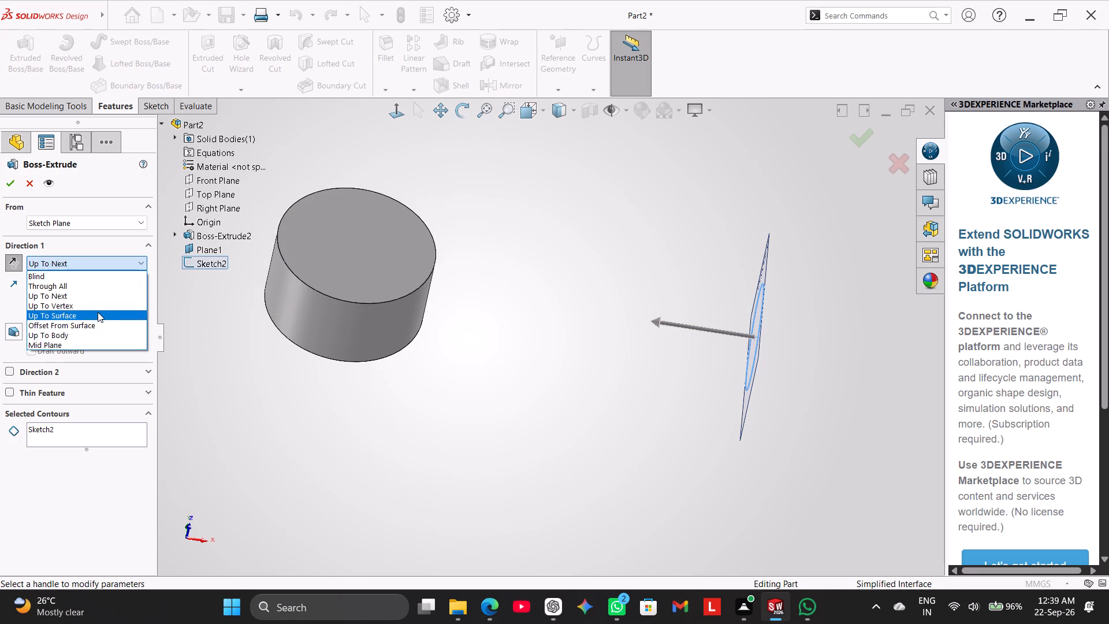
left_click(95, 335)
Extrude the 44 mm circle as a Blind boss 156 mm deep into the cylinder, with the result merged.
left_click(88, 266)
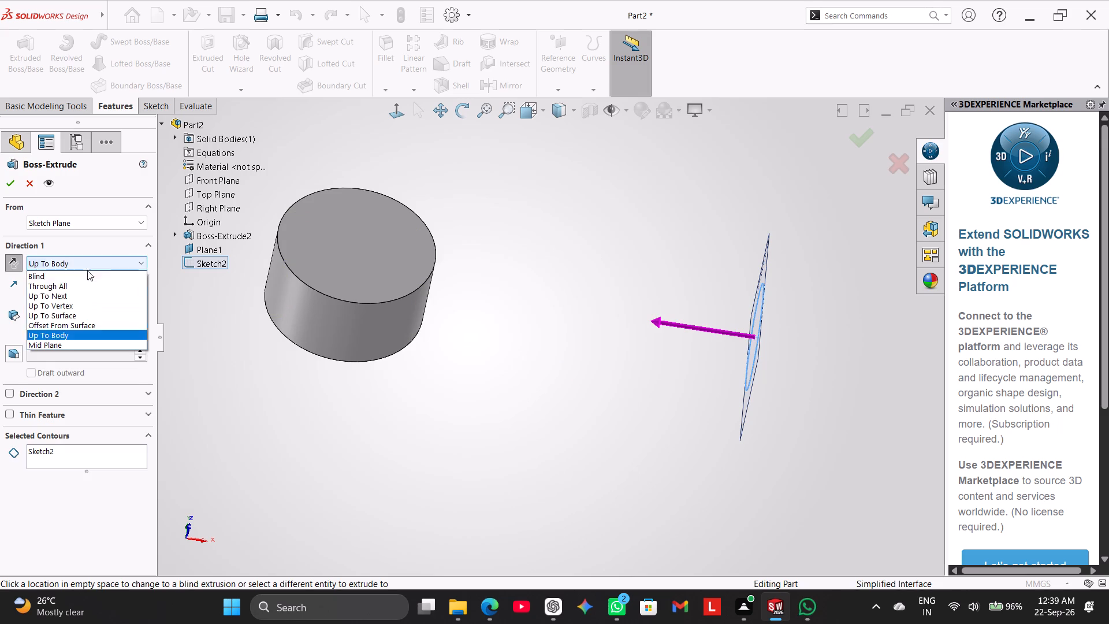
left_click(83, 276)
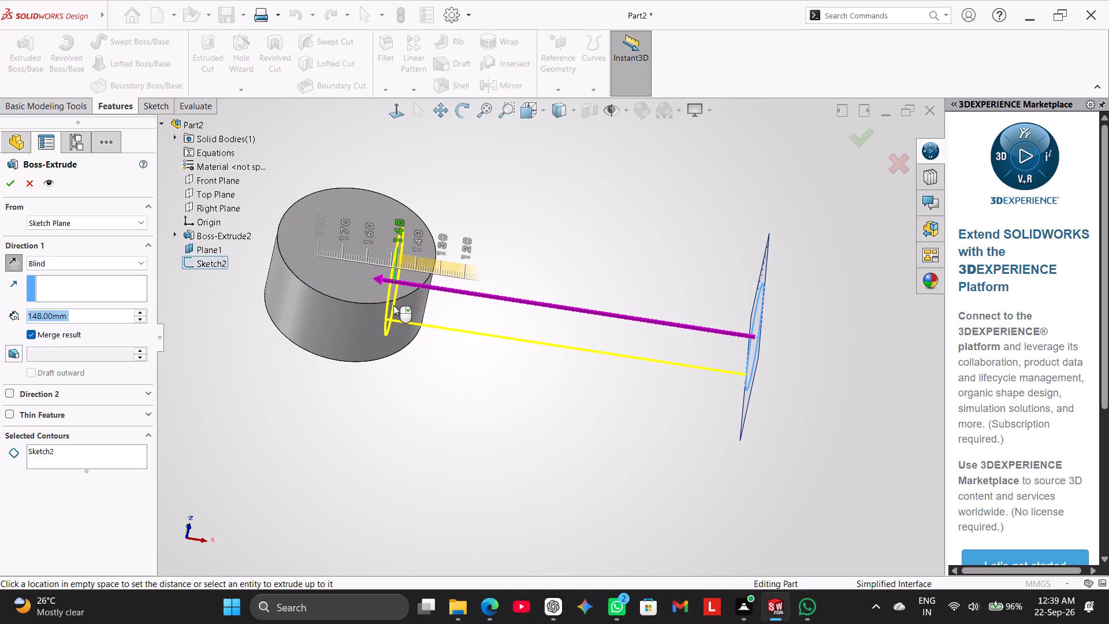
left_click(359, 304)
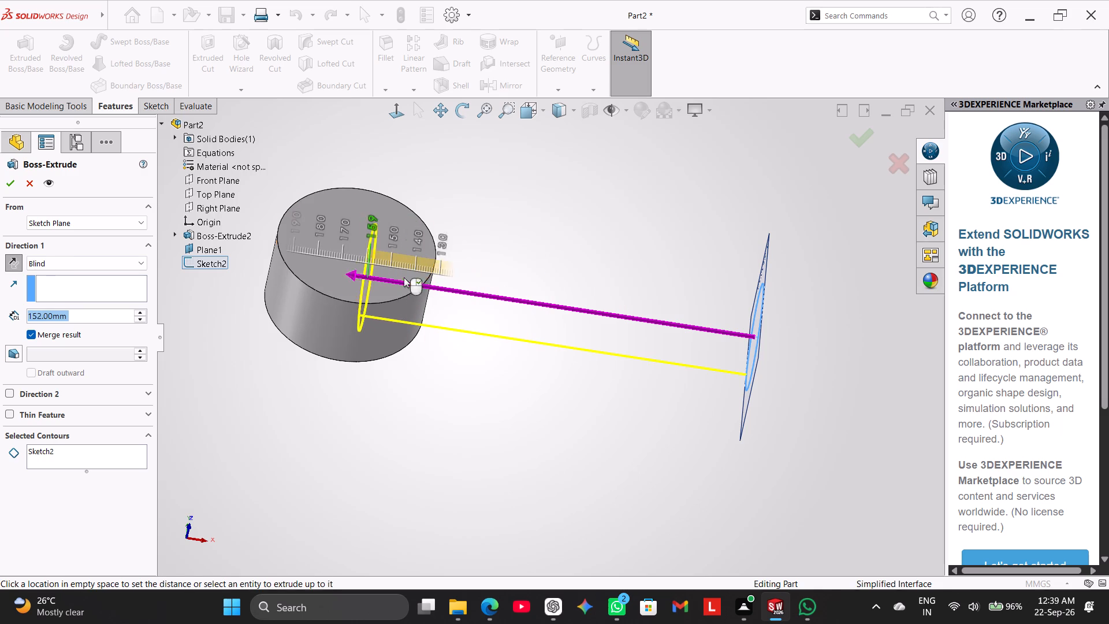
left_click(376, 245)
right_click(449, 180)
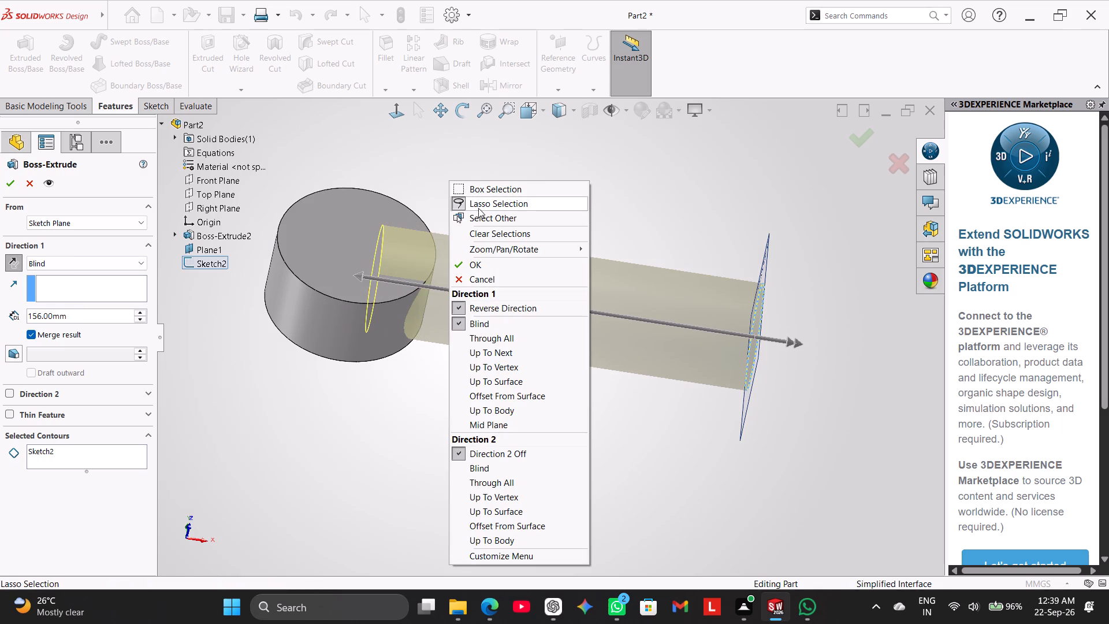
left_click(482, 261)
Examine the junction between the 44 mm boss and the cylinder from several angles.
middle_click_drag(459, 188, 460, 192)
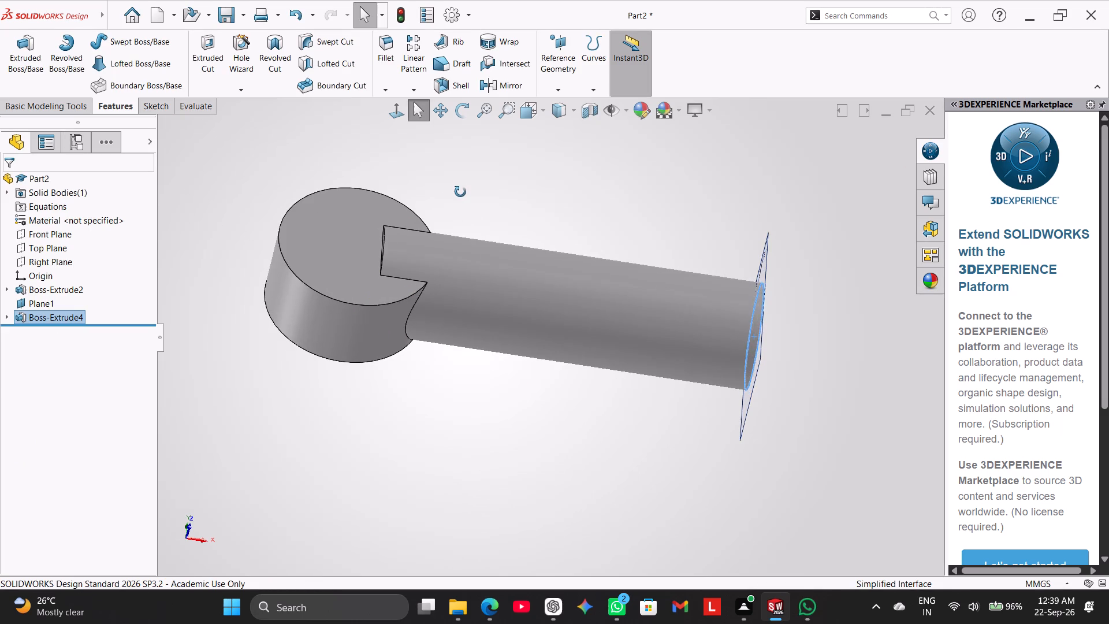
middle_click_drag(460, 192, 456, 141)
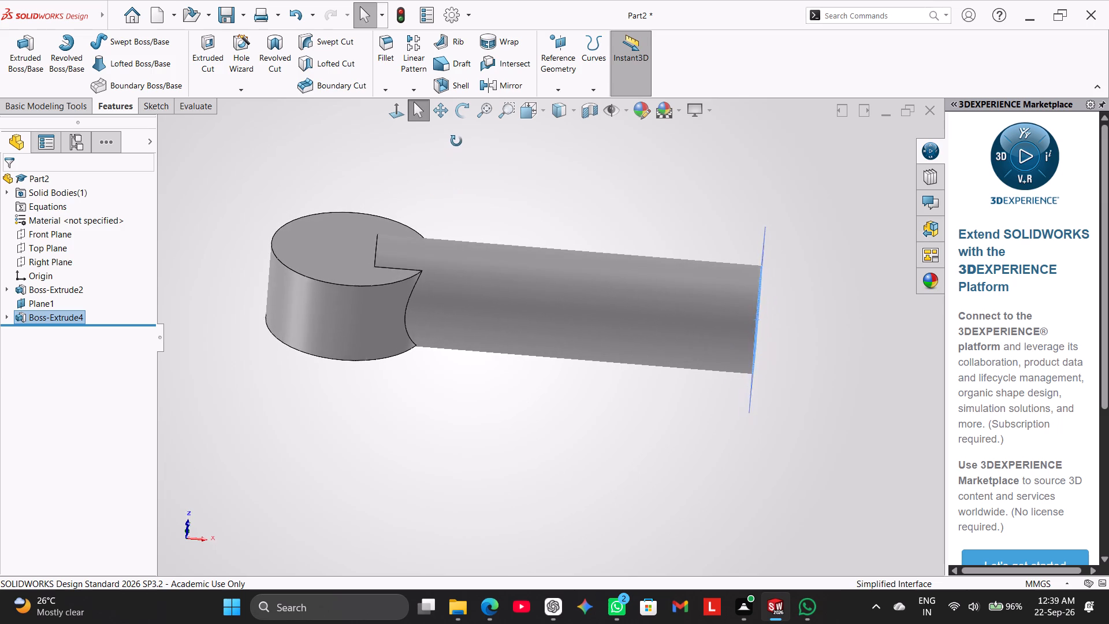
middle_click_drag(456, 141, 453, 207)
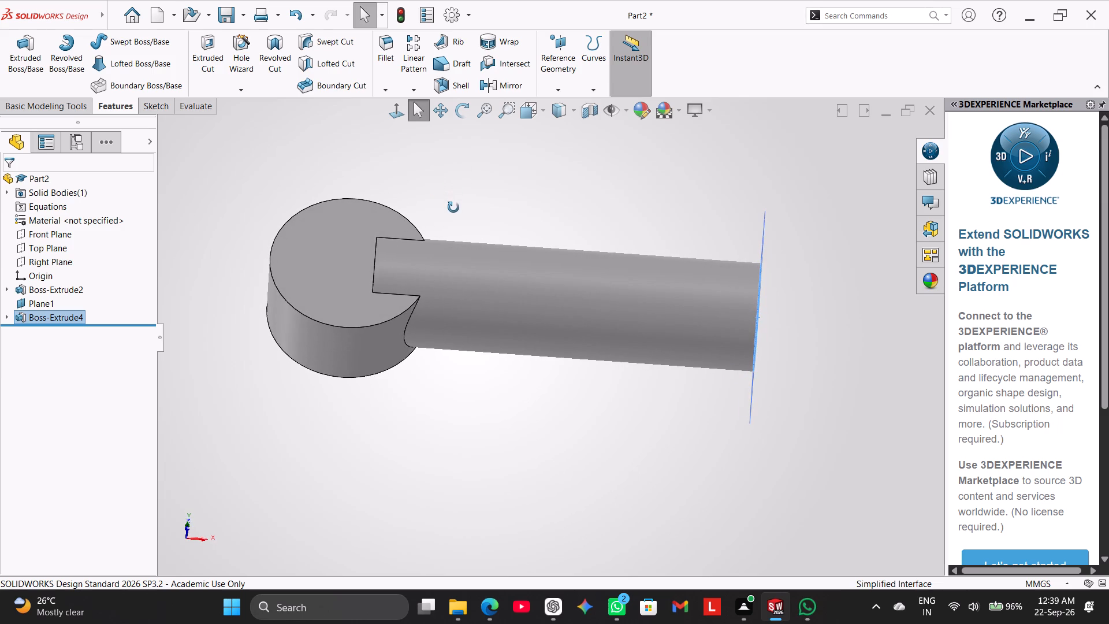
middle_click_drag(453, 207, 395, 262)
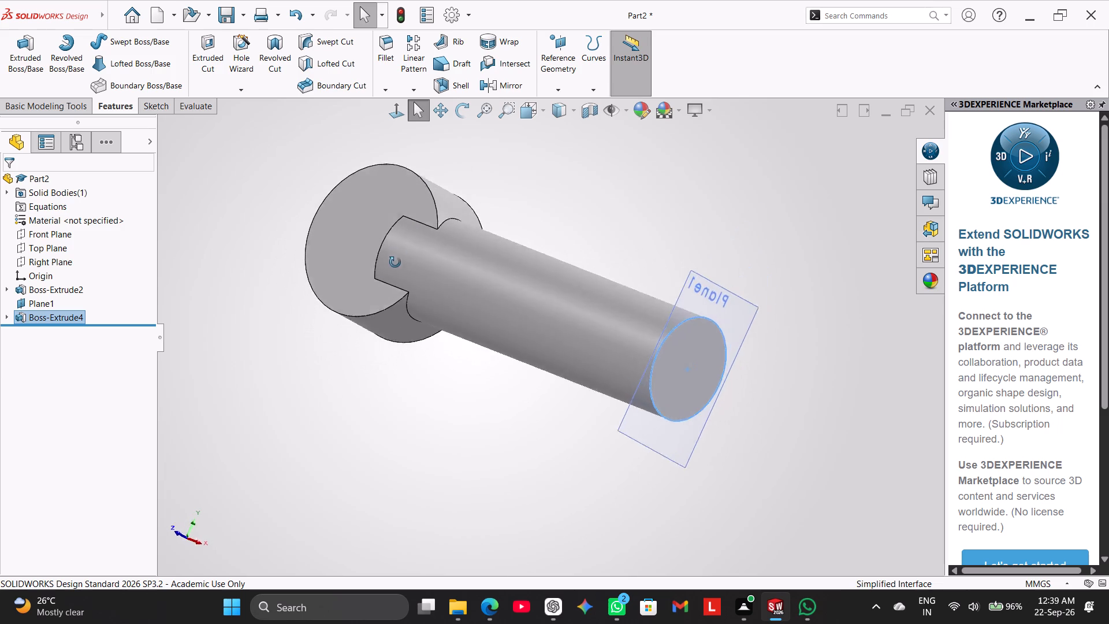
middle_click_drag(395, 262, 448, 196)
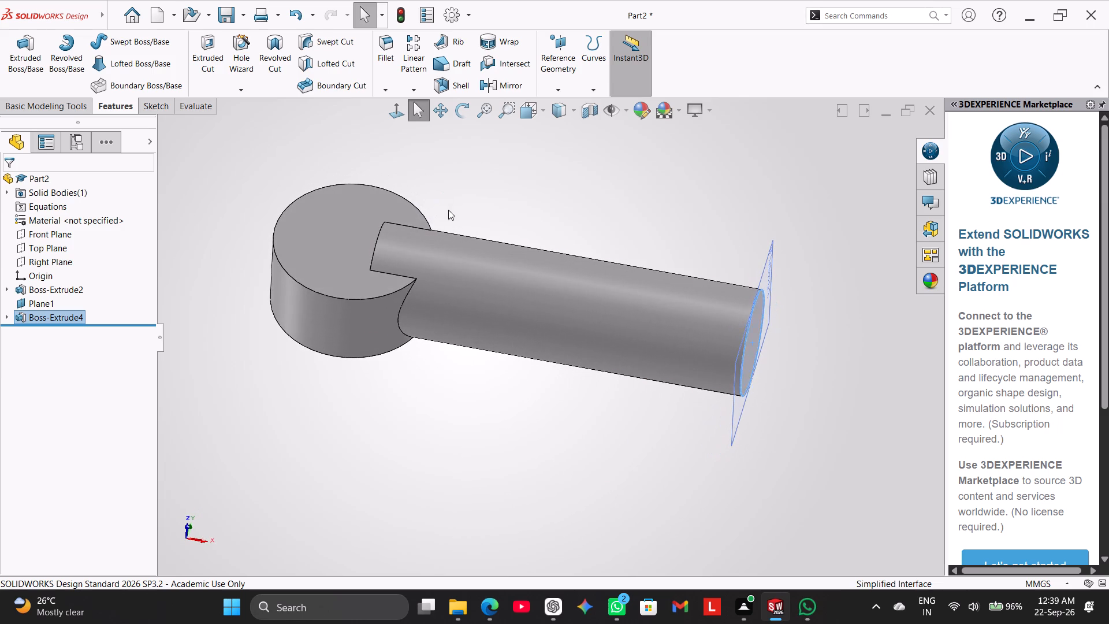
middle_click_drag(399, 406, 418, 363)
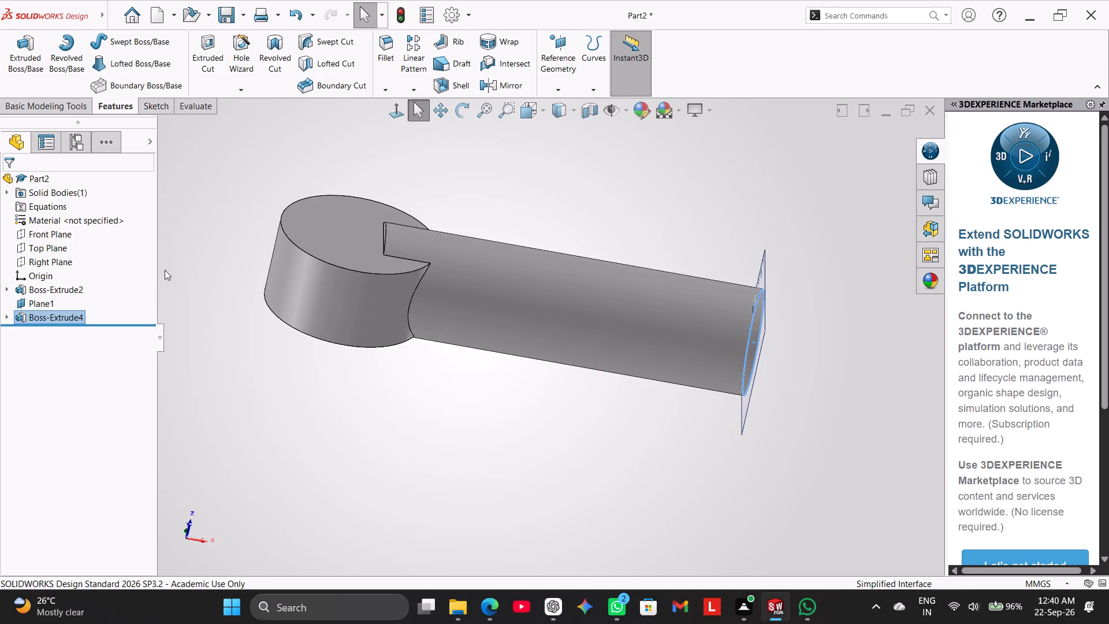
right_click(75, 312)
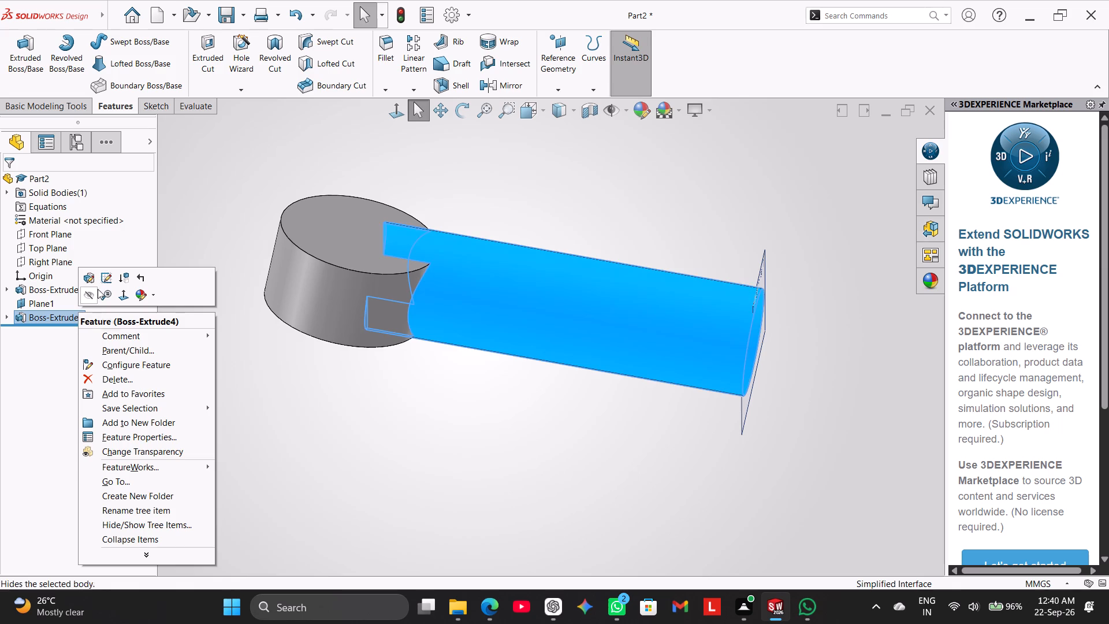
left_click(532, 190)
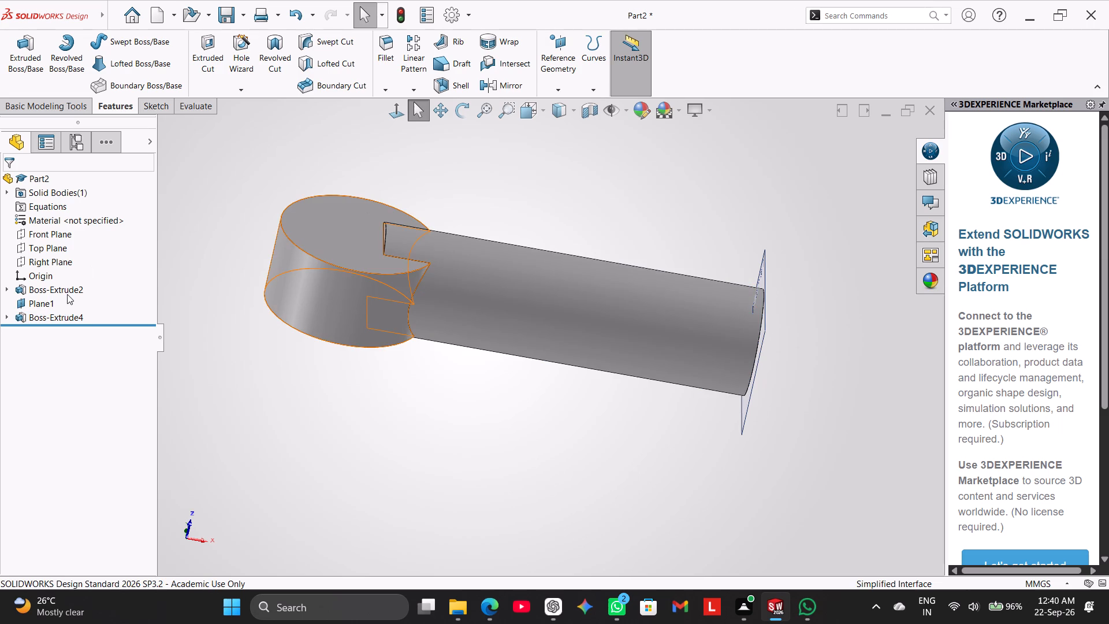
Edit the 44 mm boss extrusion and shorten its Blind depth to 131 mm, near the cylinder's side.
right_click(56, 314)
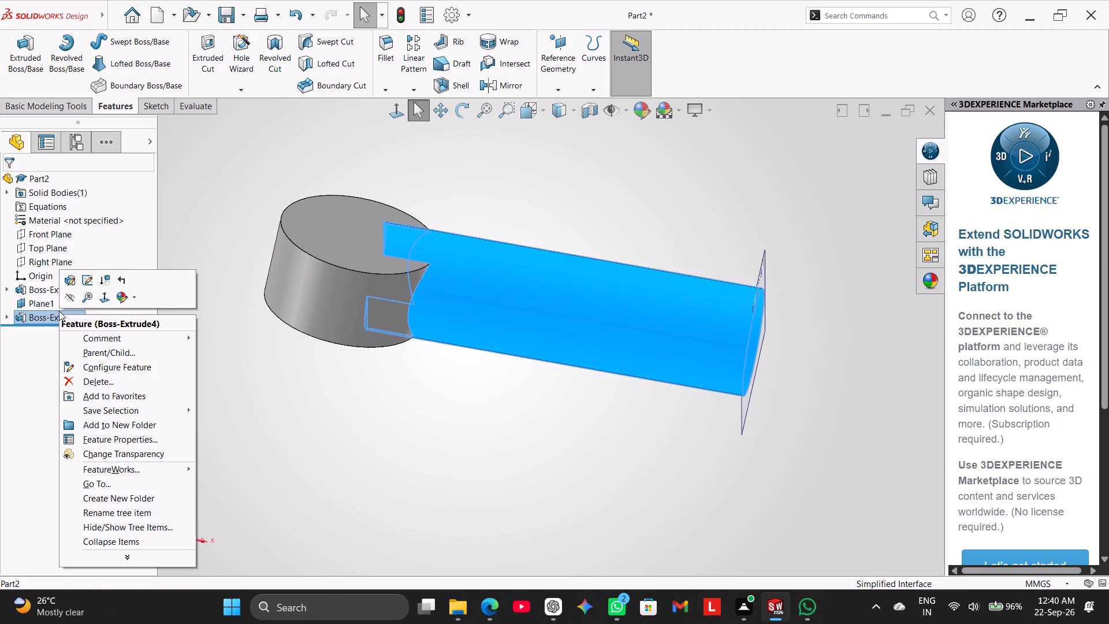
left_click(76, 279)
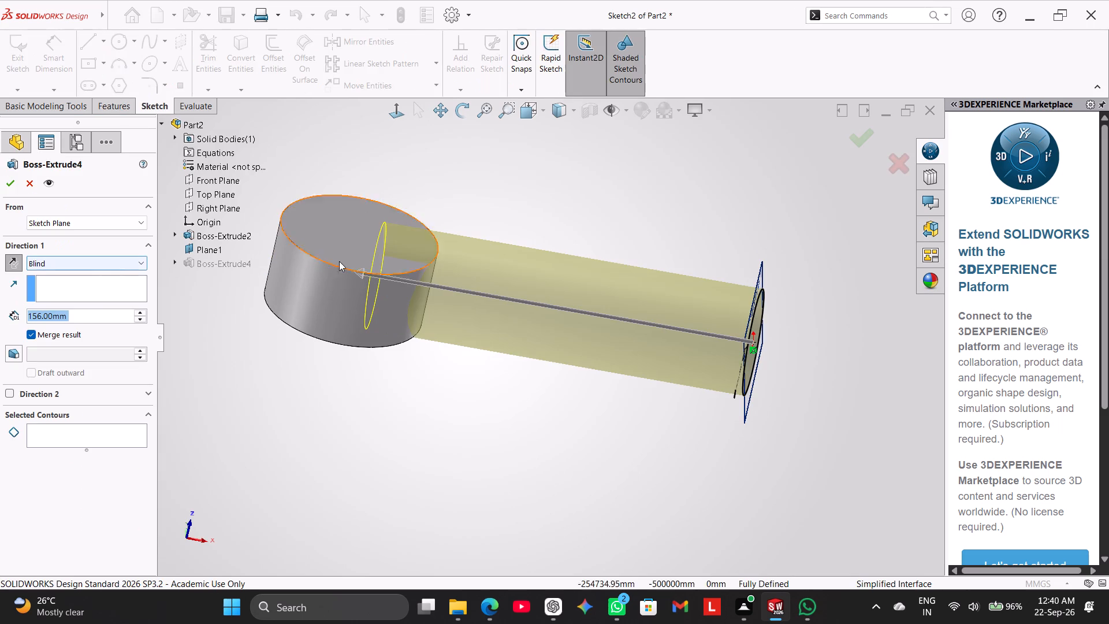
left_click_drag(356, 276, 414, 281)
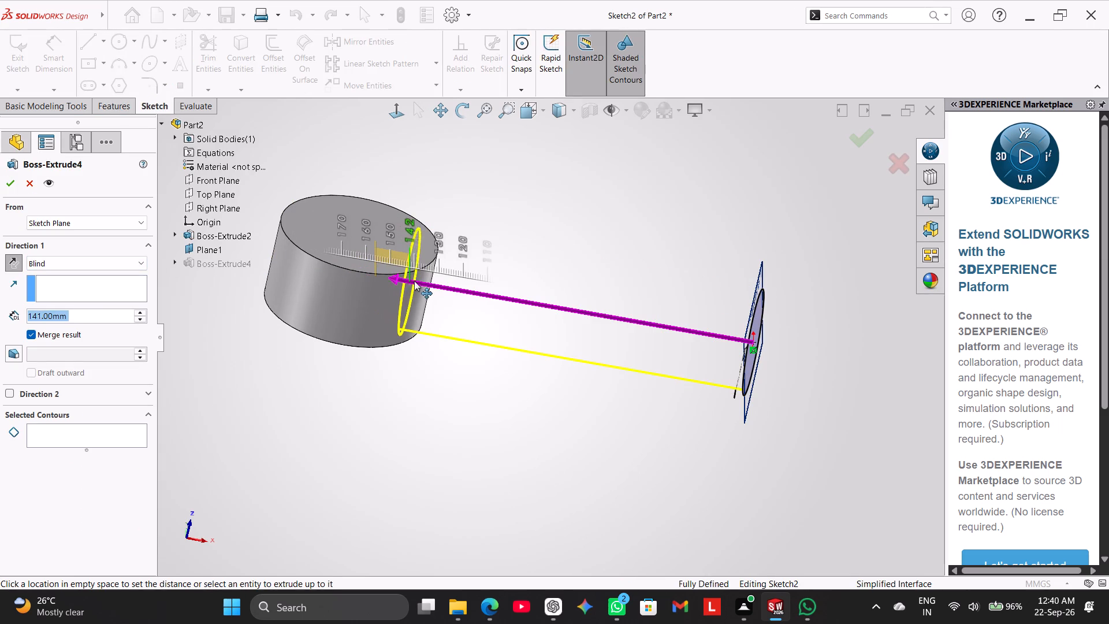
left_click_drag(414, 281, 430, 285)
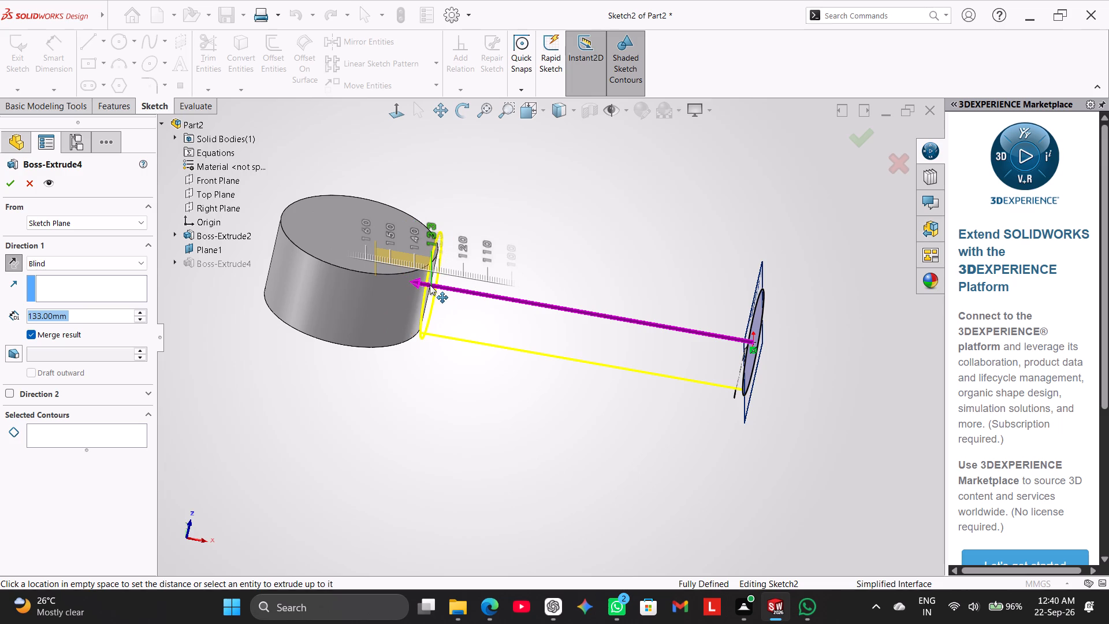
left_click_drag(430, 285, 436, 288)
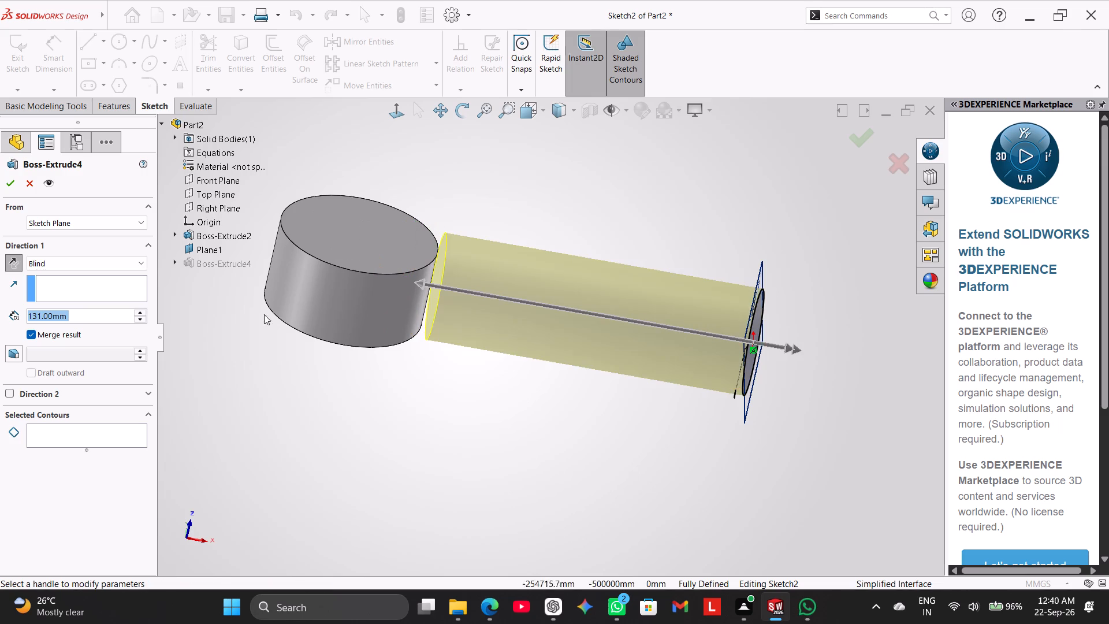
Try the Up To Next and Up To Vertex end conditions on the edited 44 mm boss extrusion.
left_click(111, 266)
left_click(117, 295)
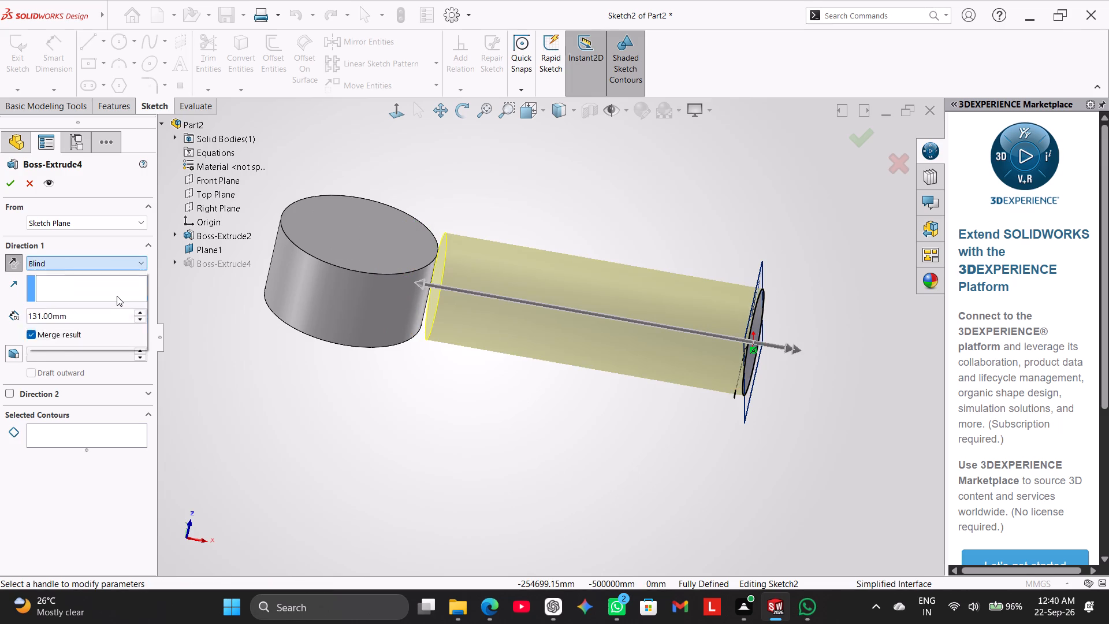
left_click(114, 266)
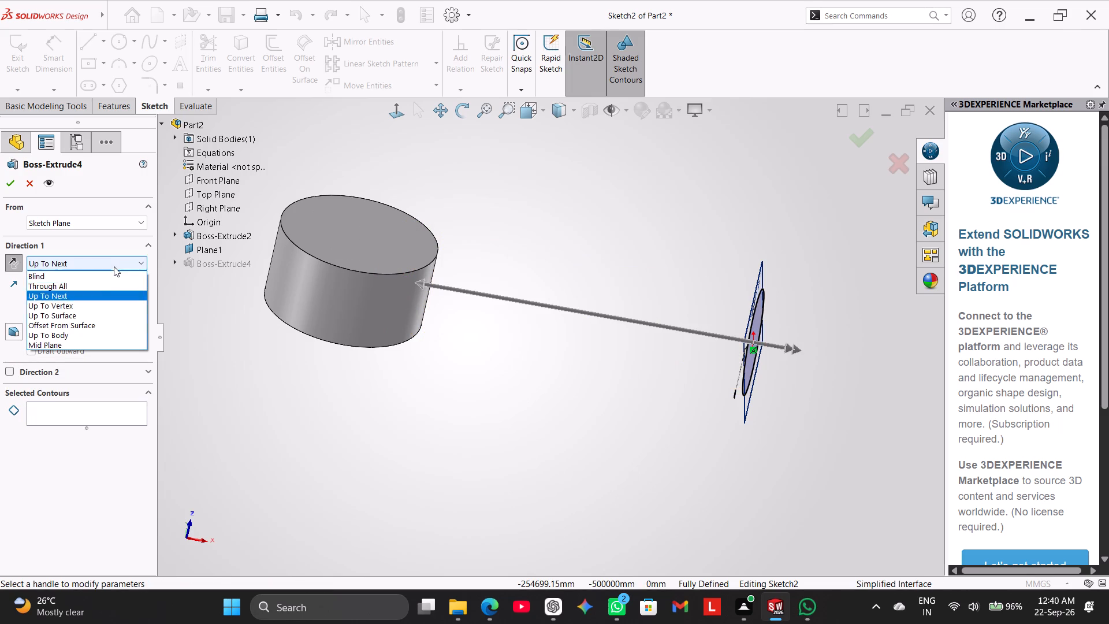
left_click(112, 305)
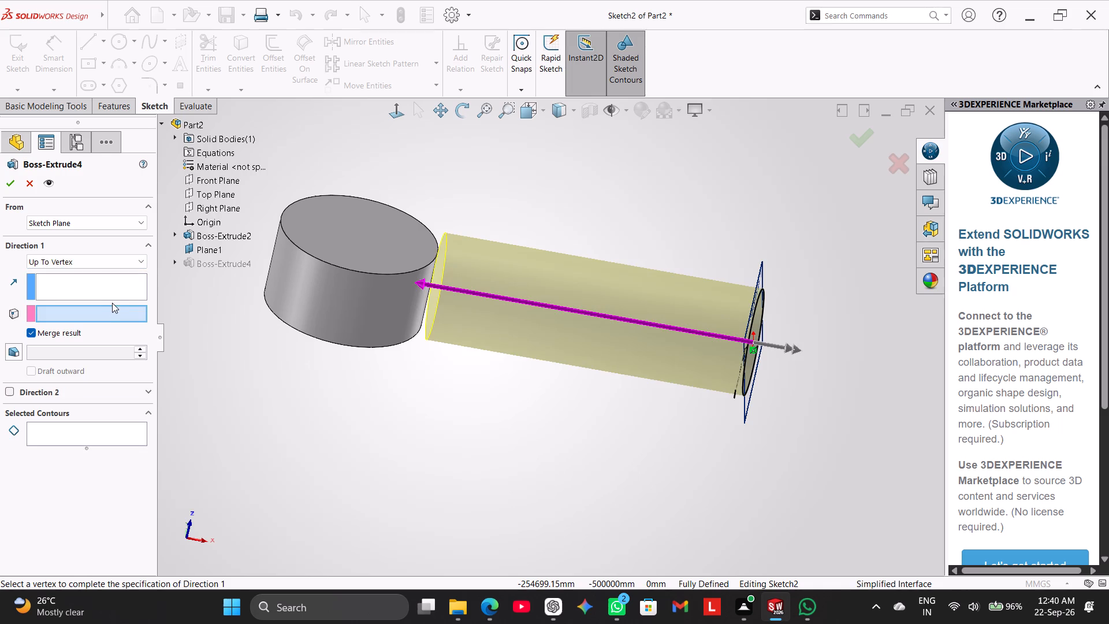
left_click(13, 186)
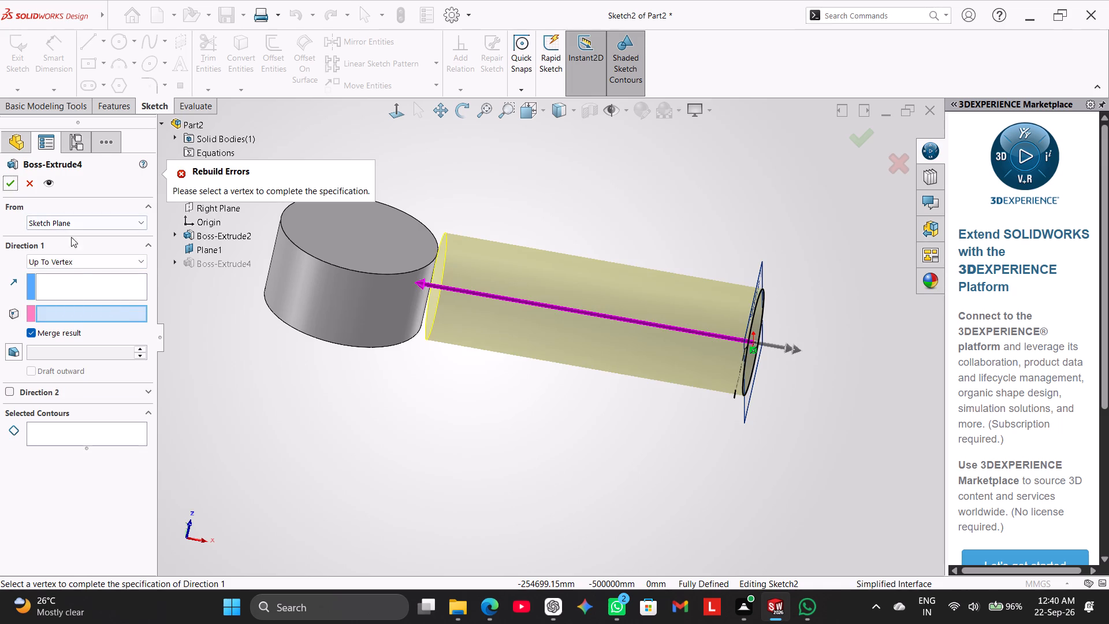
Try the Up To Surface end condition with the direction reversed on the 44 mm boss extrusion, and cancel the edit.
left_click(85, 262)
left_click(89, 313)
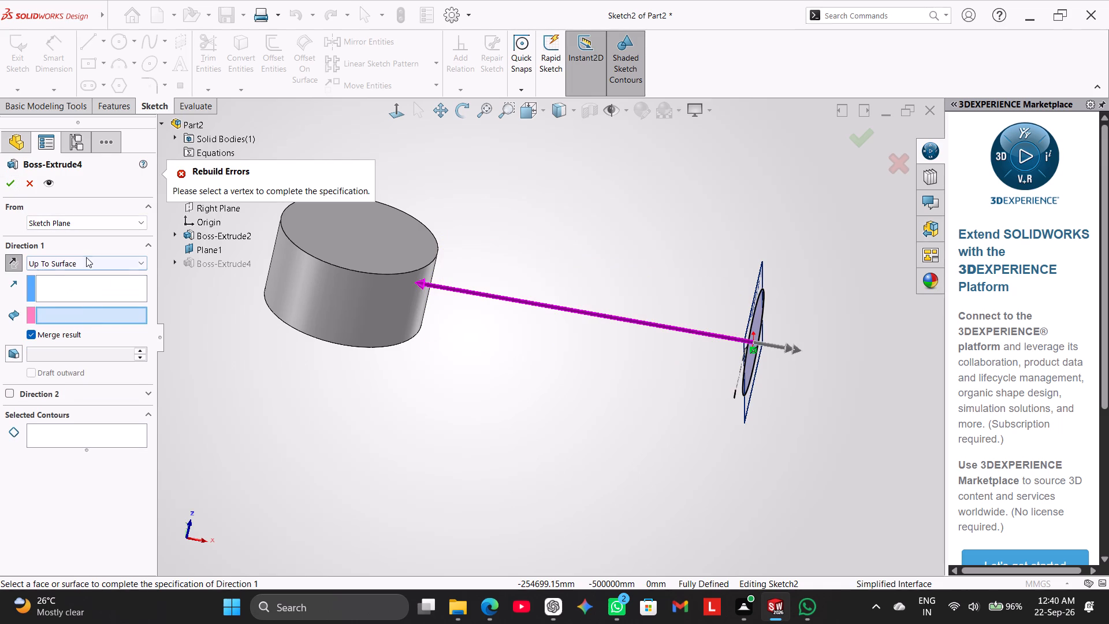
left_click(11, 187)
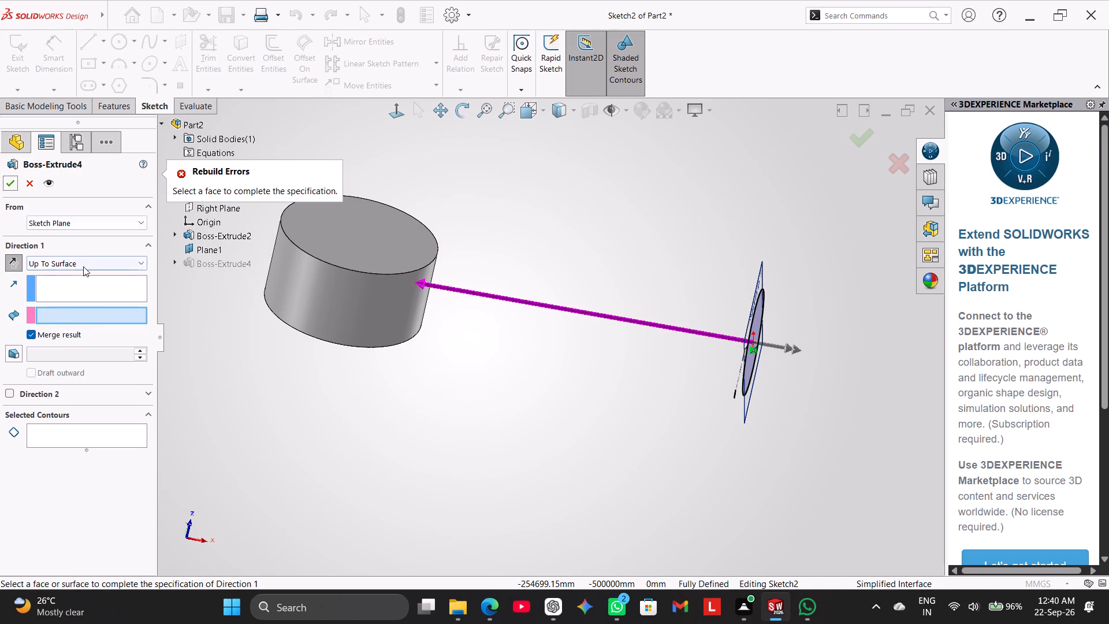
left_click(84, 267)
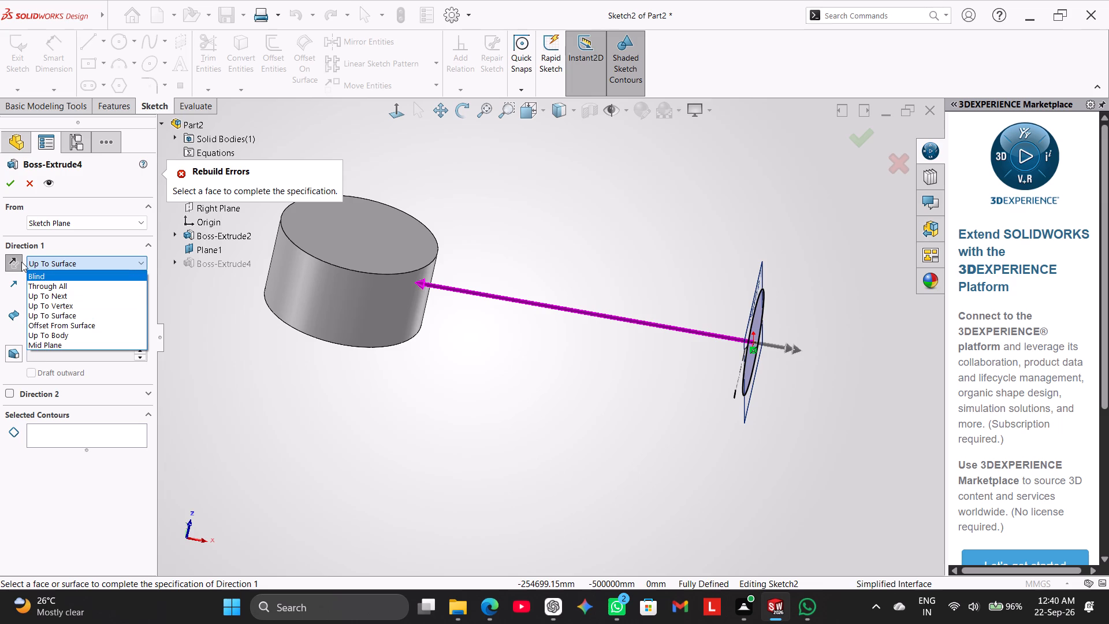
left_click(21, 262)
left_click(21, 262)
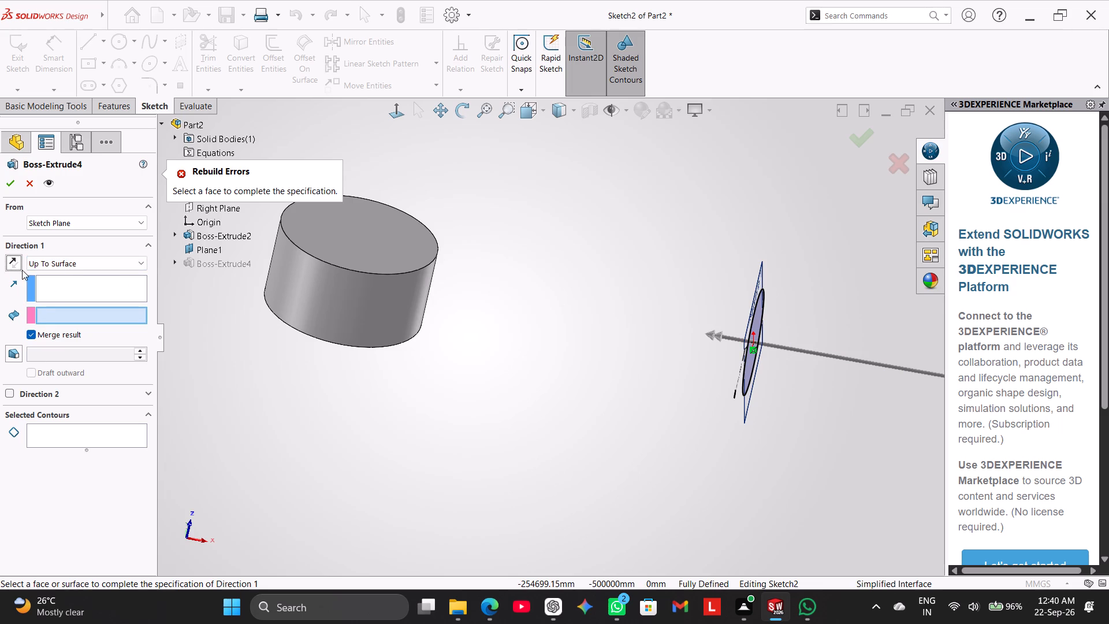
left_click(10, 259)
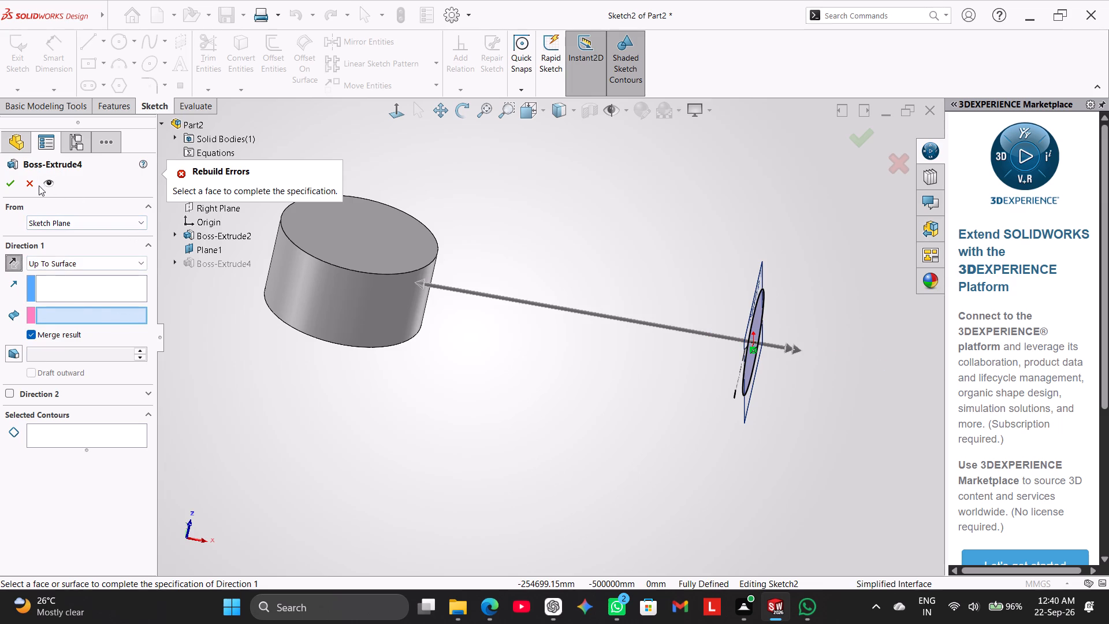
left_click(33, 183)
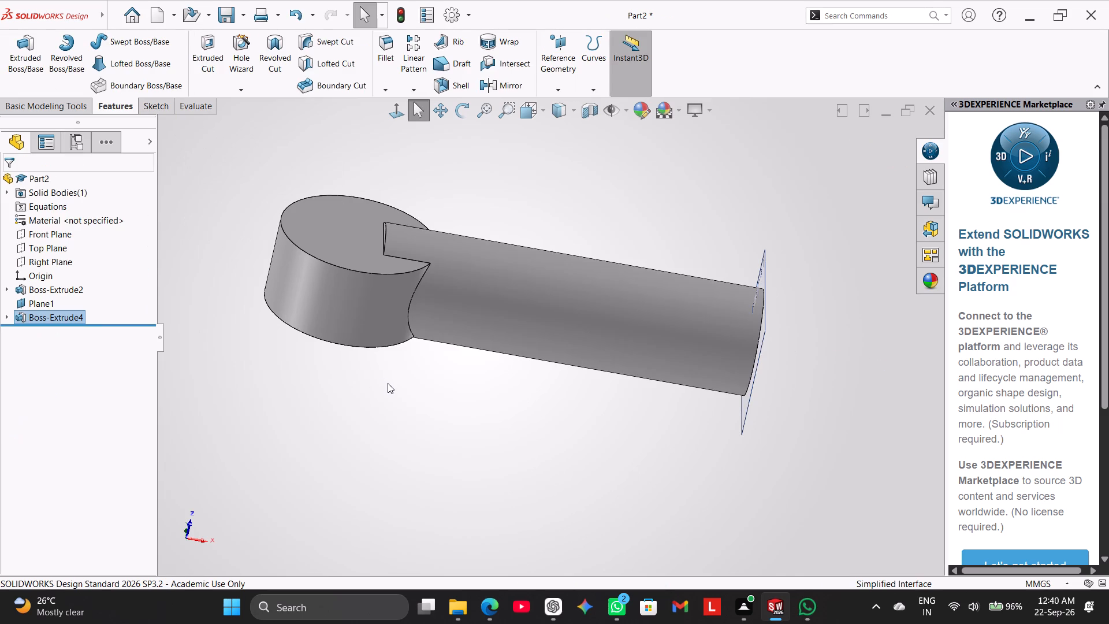
Examine the notched junction between the 44 mm boss and the 65 mm cylinder from above, below and the side.
middle_click_drag(388, 384, 369, 389)
scroll(388, 384, "down", 1)
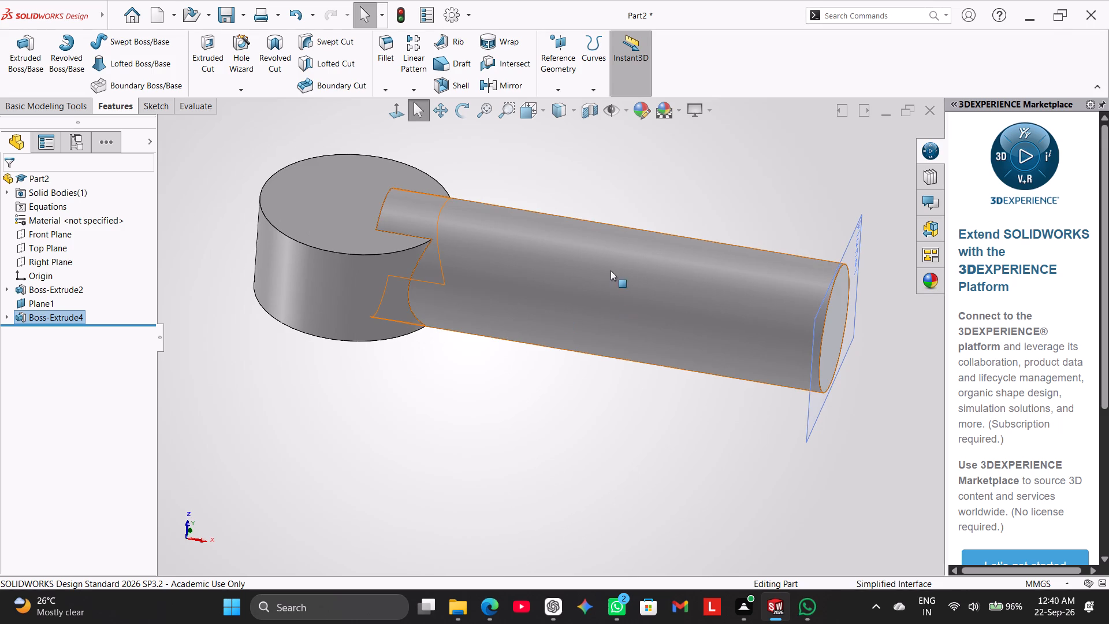
middle_click_drag(469, 402, 487, 364)
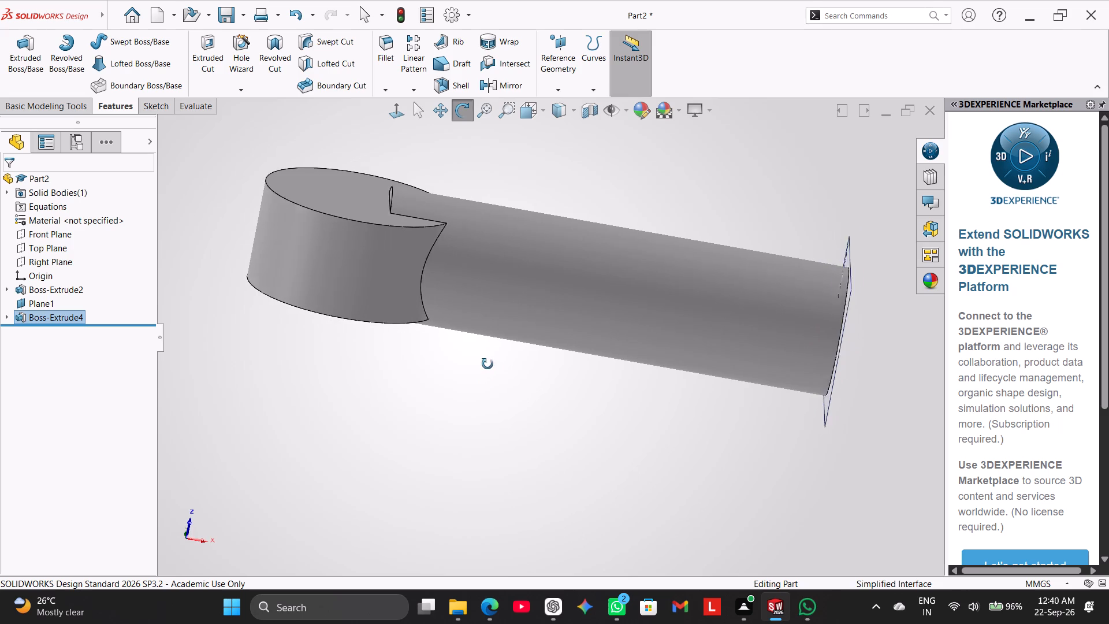
middle_click_drag(487, 364, 462, 363)
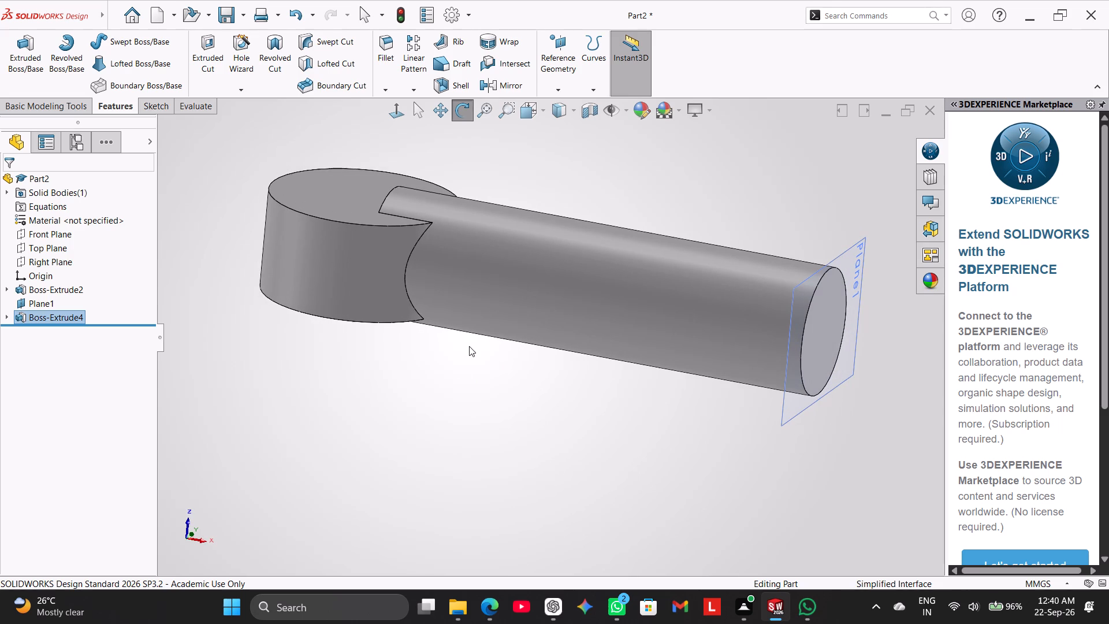
middle_click_drag(473, 343, 514, 284)
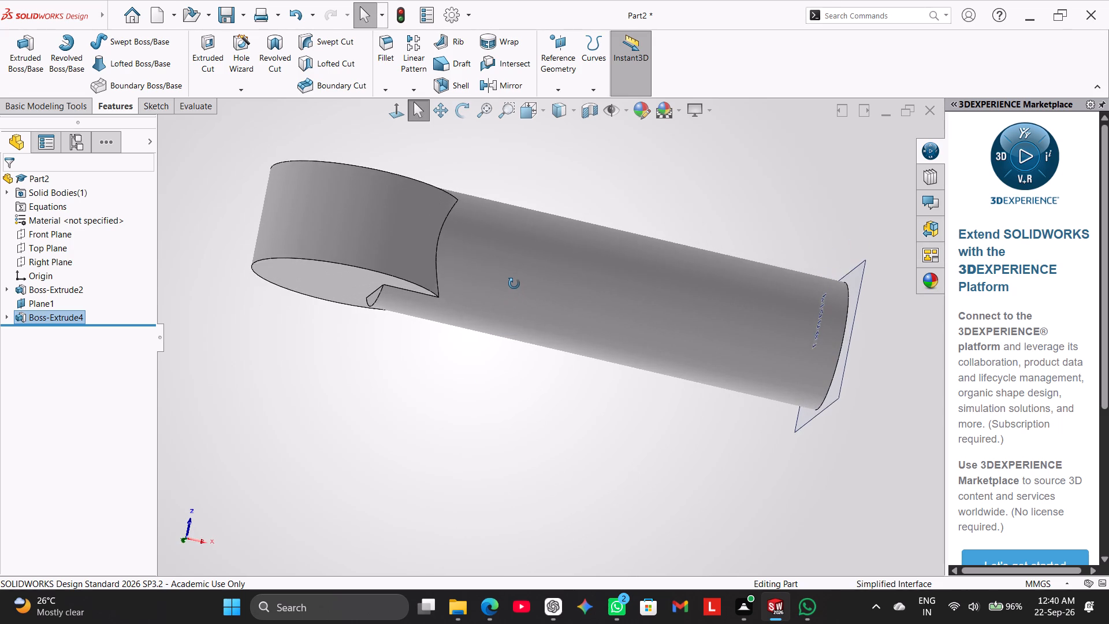
middle_click_drag(514, 284, 478, 486)
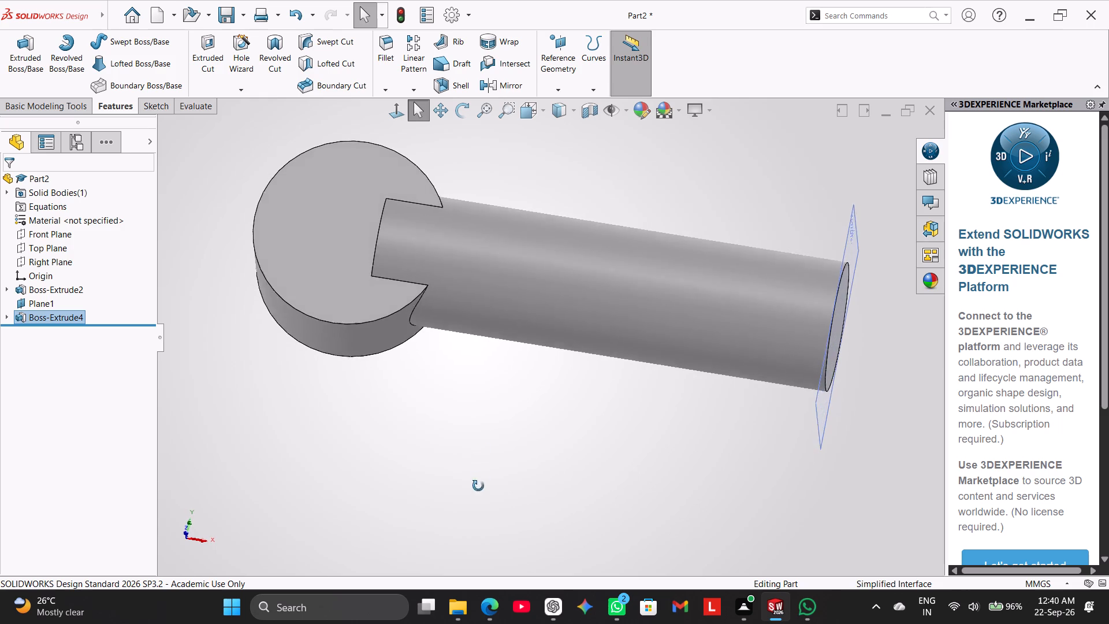
middle_click_drag(478, 486, 491, 497)
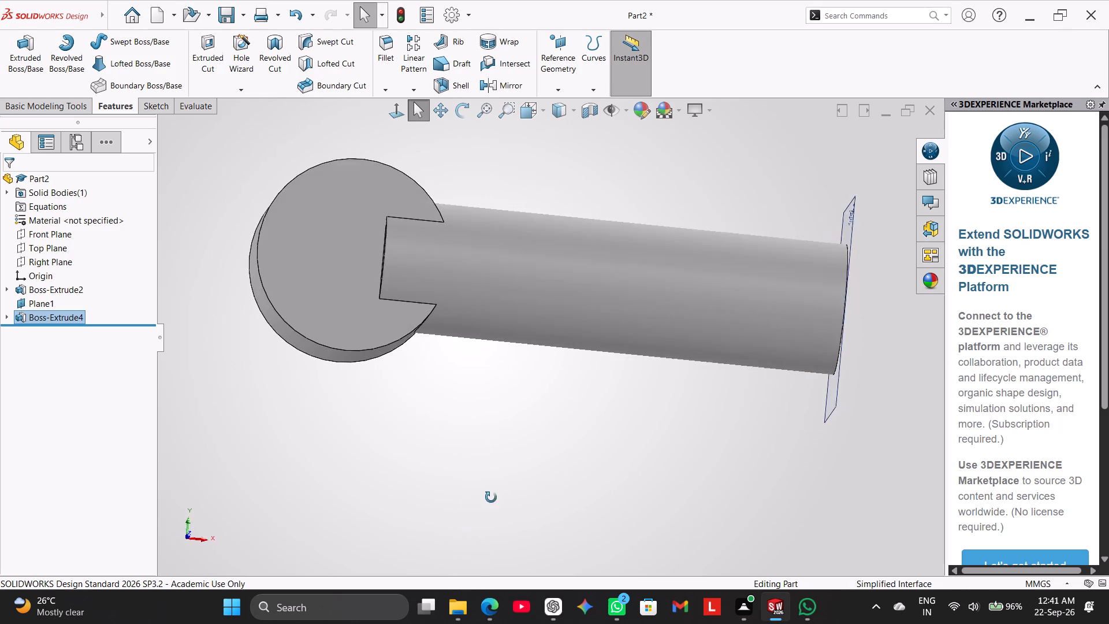
middle_click_drag(491, 497, 461, 544)
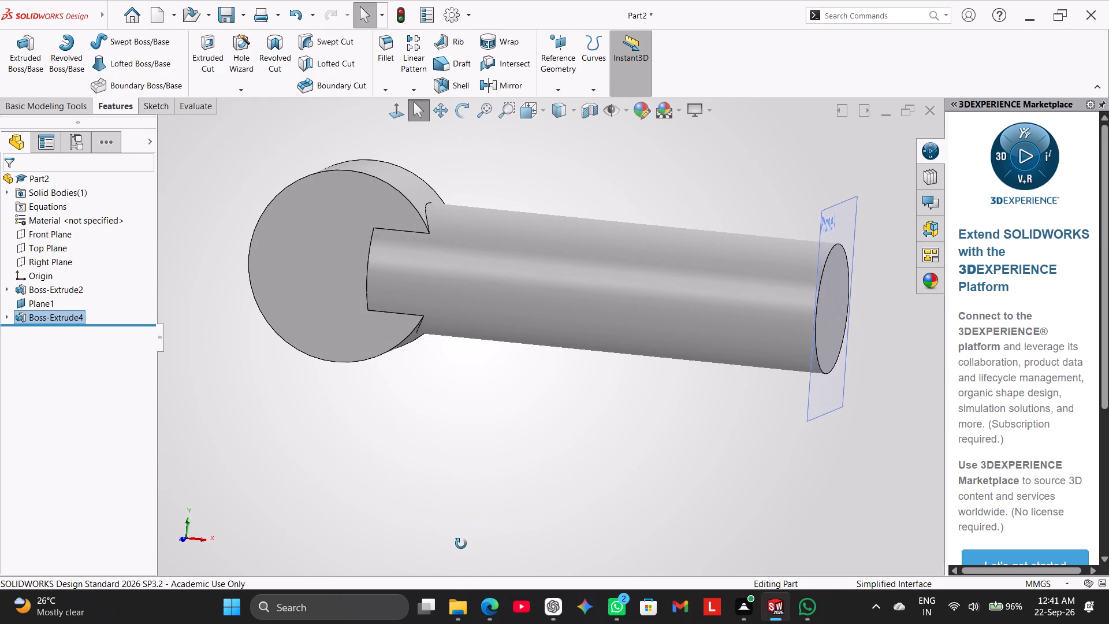
middle_click_drag(461, 544, 461, 542)
Delete the 44 mm boss extrusion, Boss-Extrude4, while keeping its circle sketch.
right_click(67, 318)
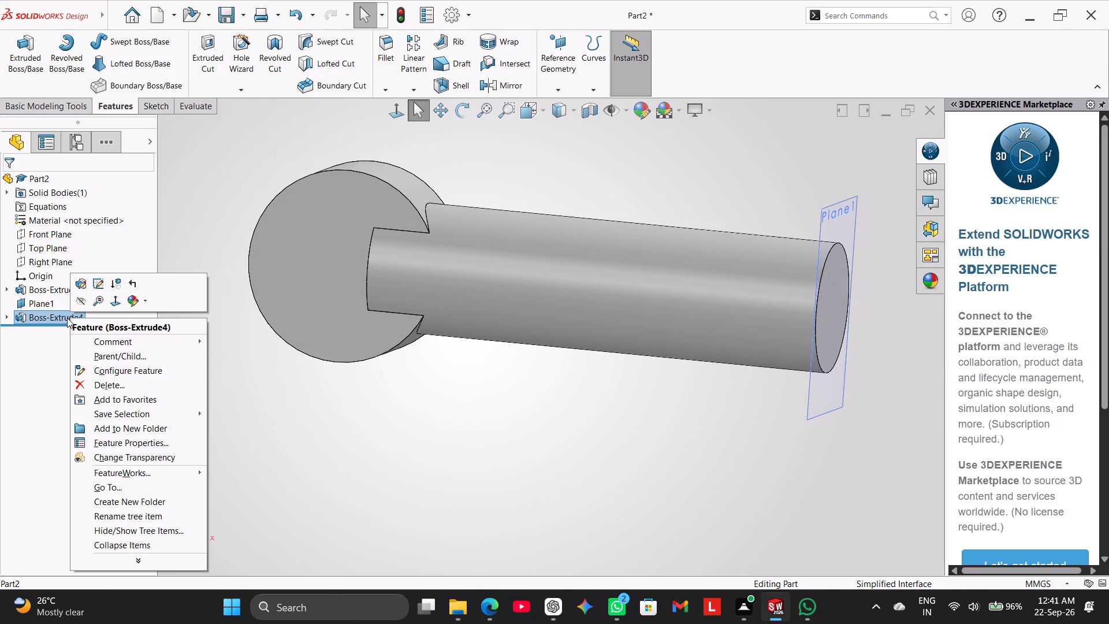
left_click_drag(110, 385, 111, 391)
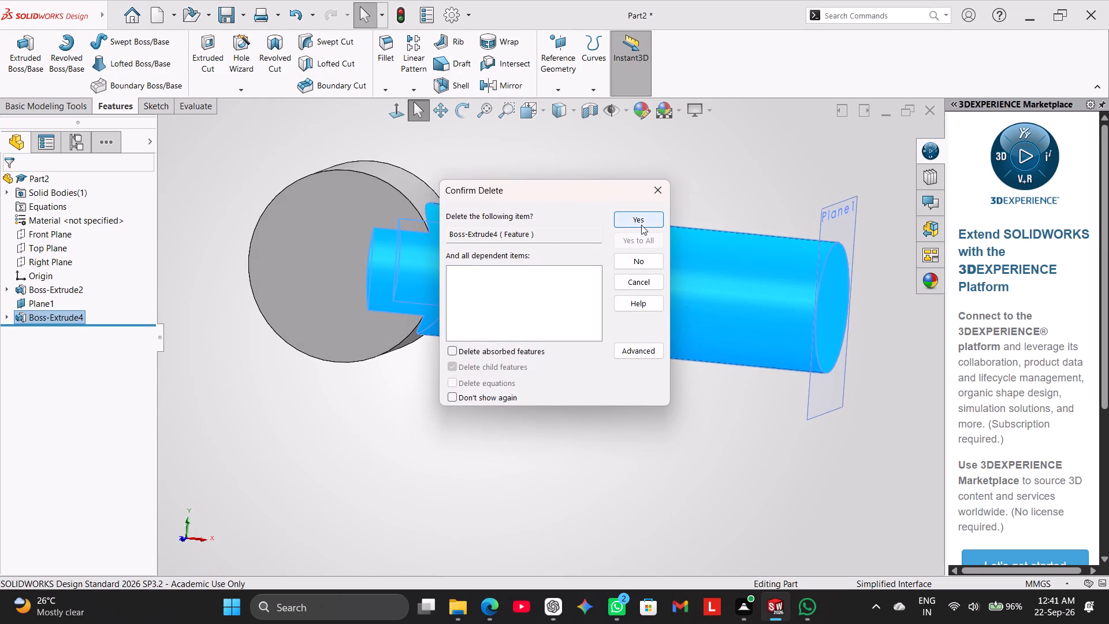
left_click(641, 225)
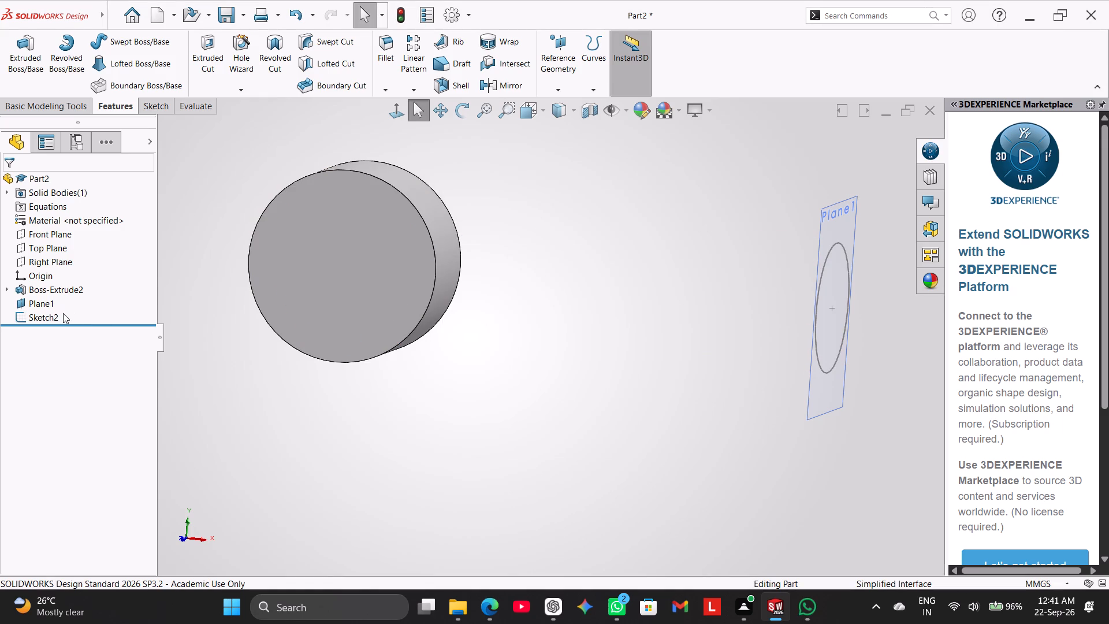
Select Sketch2, the 44 mm circle sketch on the offset plane.
right_click(36, 318)
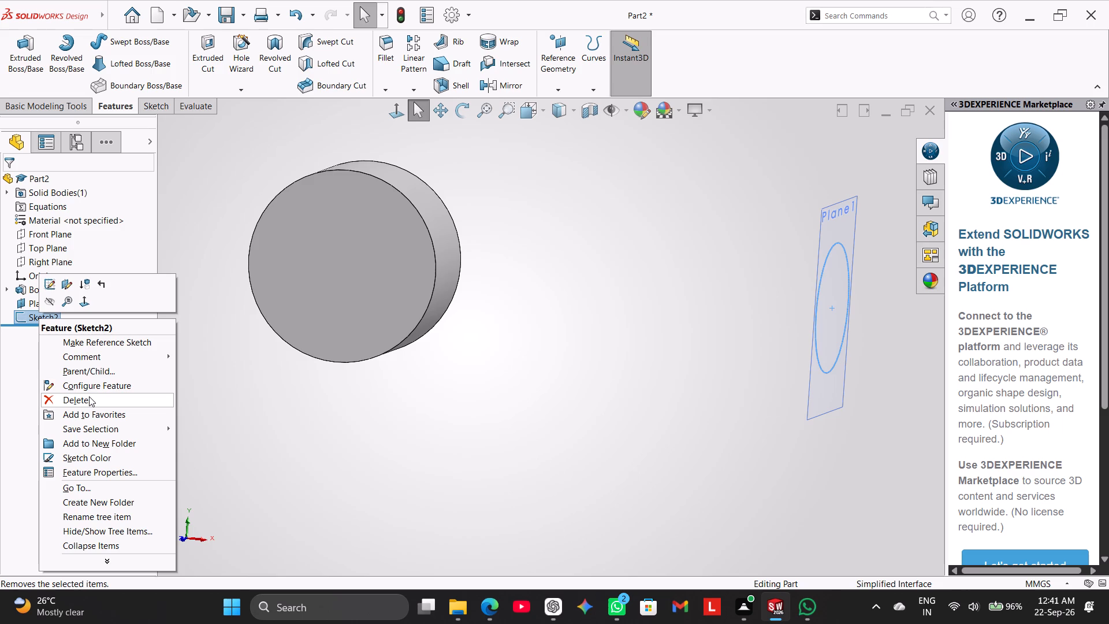
left_click(186, 370)
left_click(49, 319)
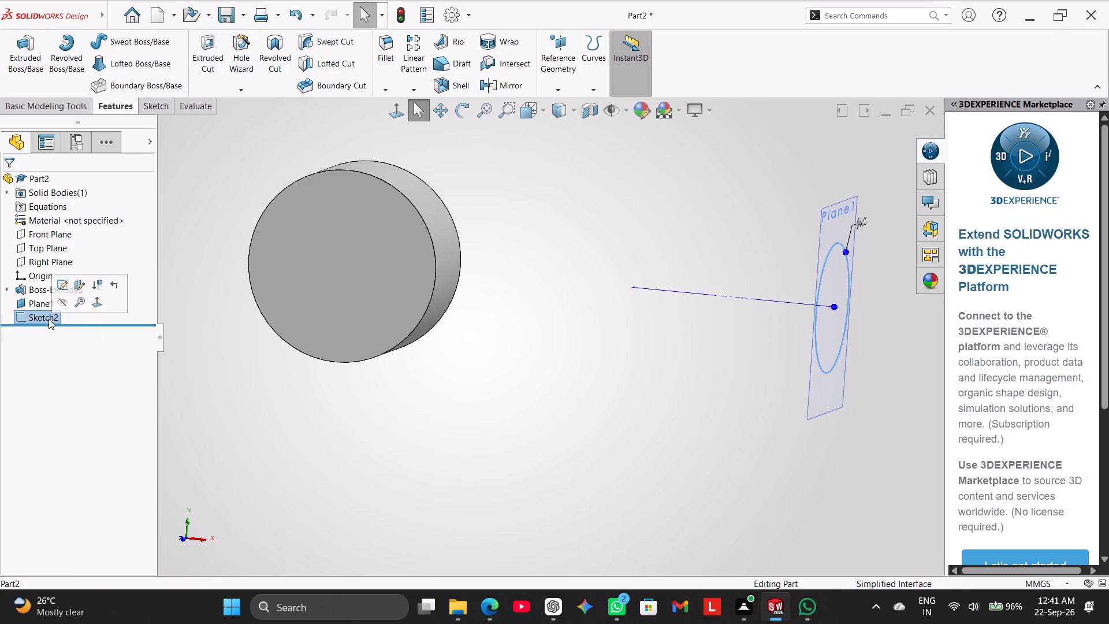
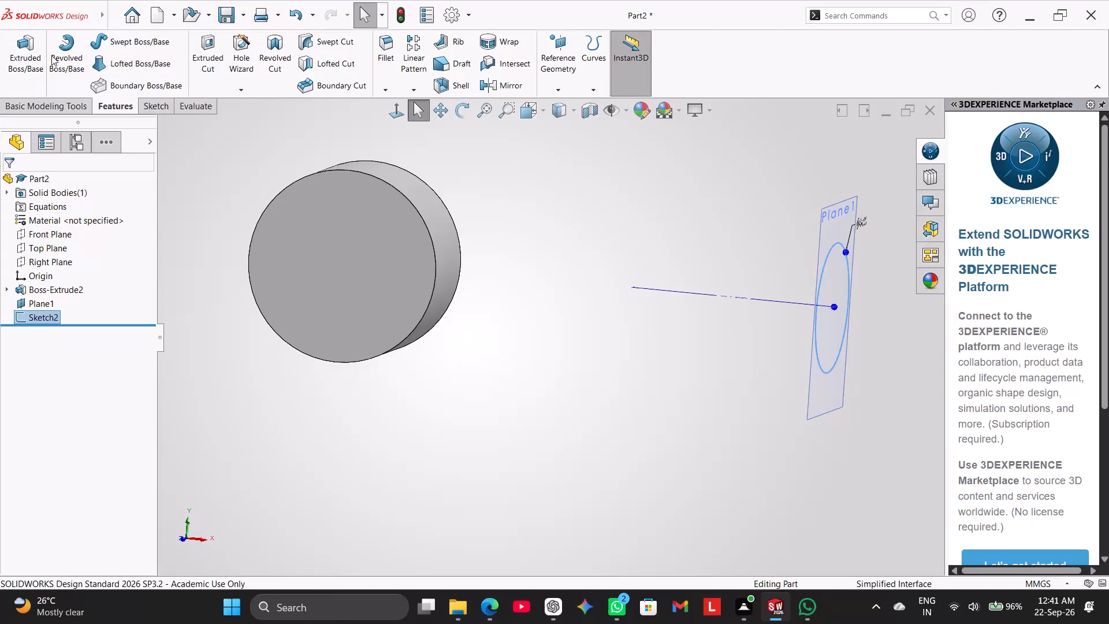
Try to extrude the 44 mm circle sketch toward the cylinder, with the direction reversed and the Up To Next end condition.
left_click(29, 52)
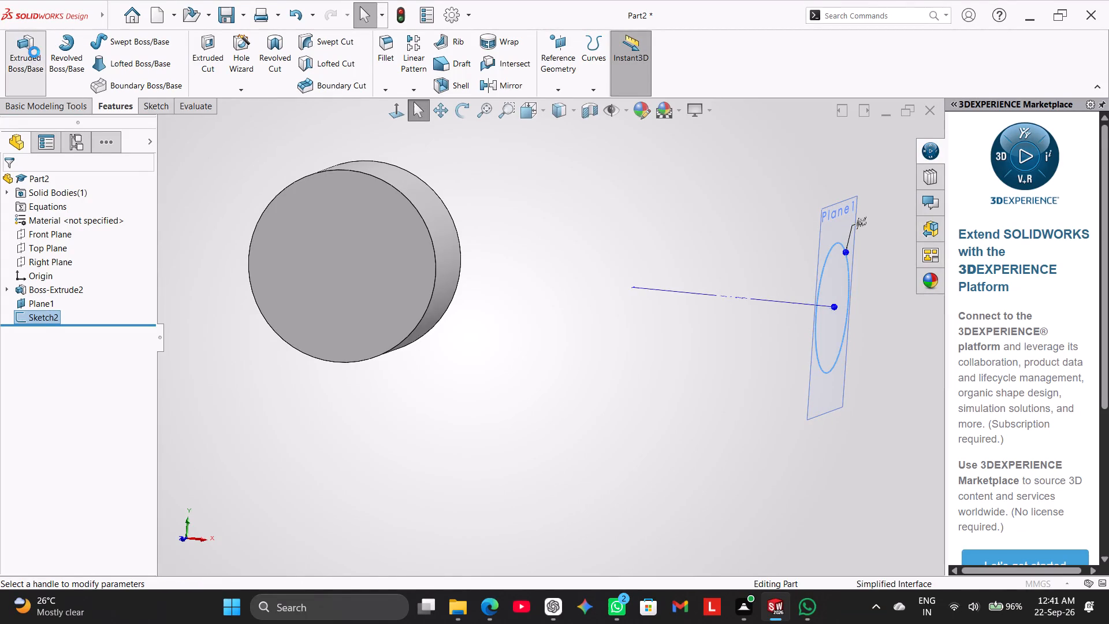
scroll(568, 270, "up", 2)
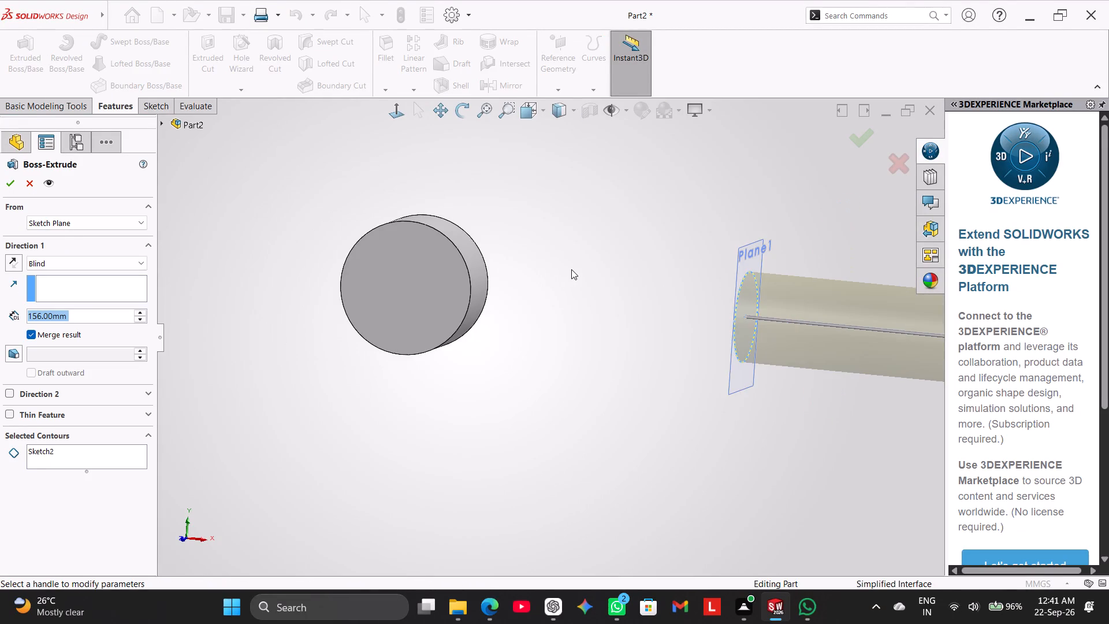
scroll(571, 269, "up", 2)
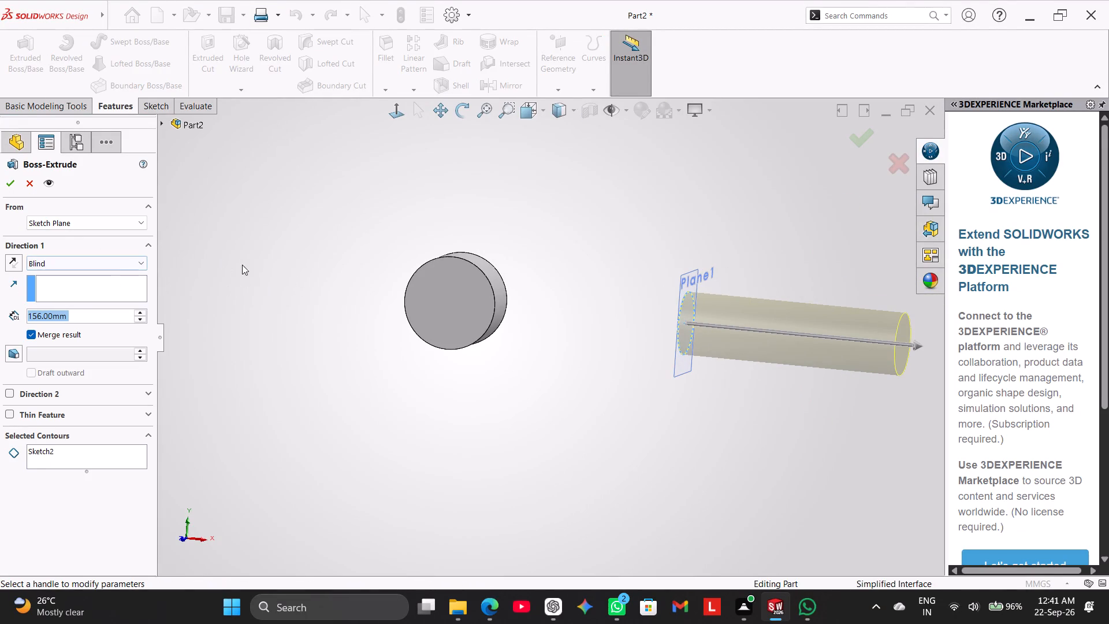
left_click(103, 265)
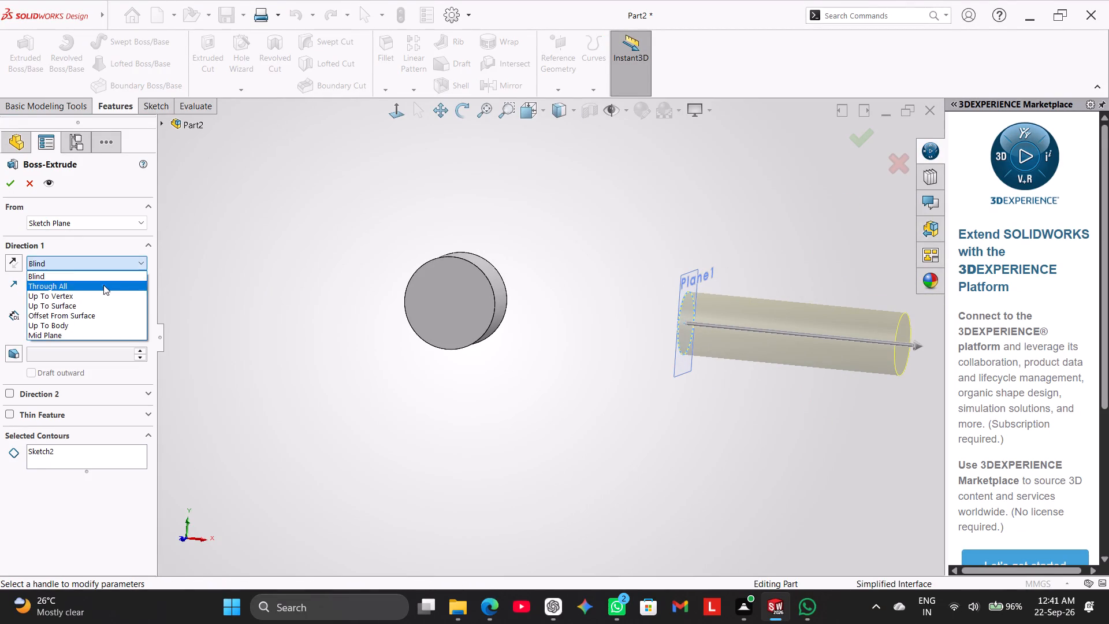
left_click(208, 261)
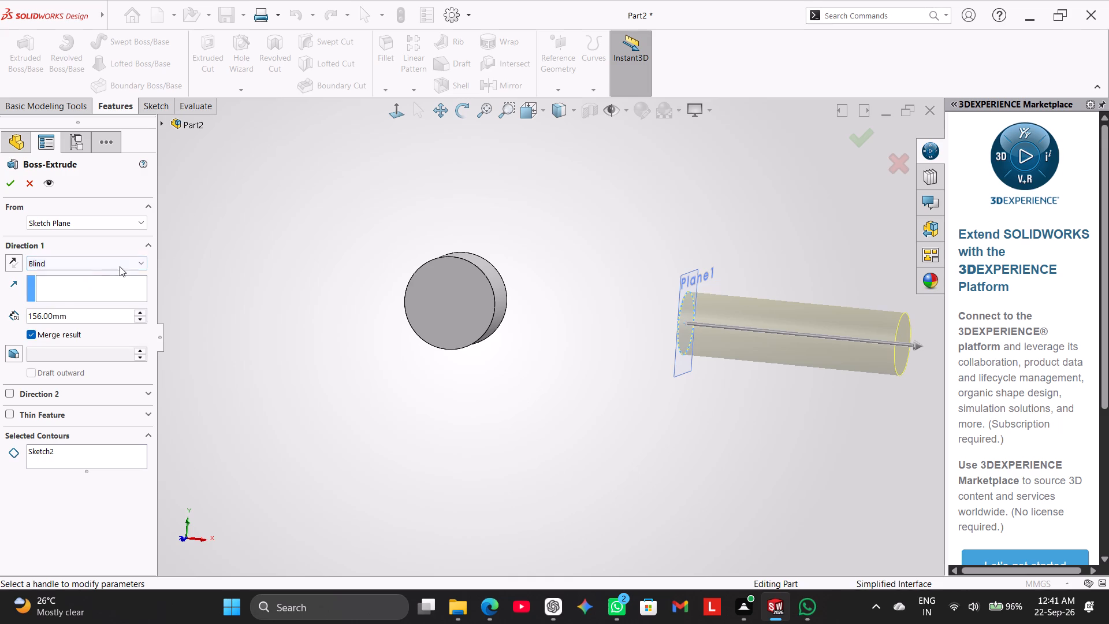
left_click(101, 265)
left_click(90, 291)
left_click(91, 264)
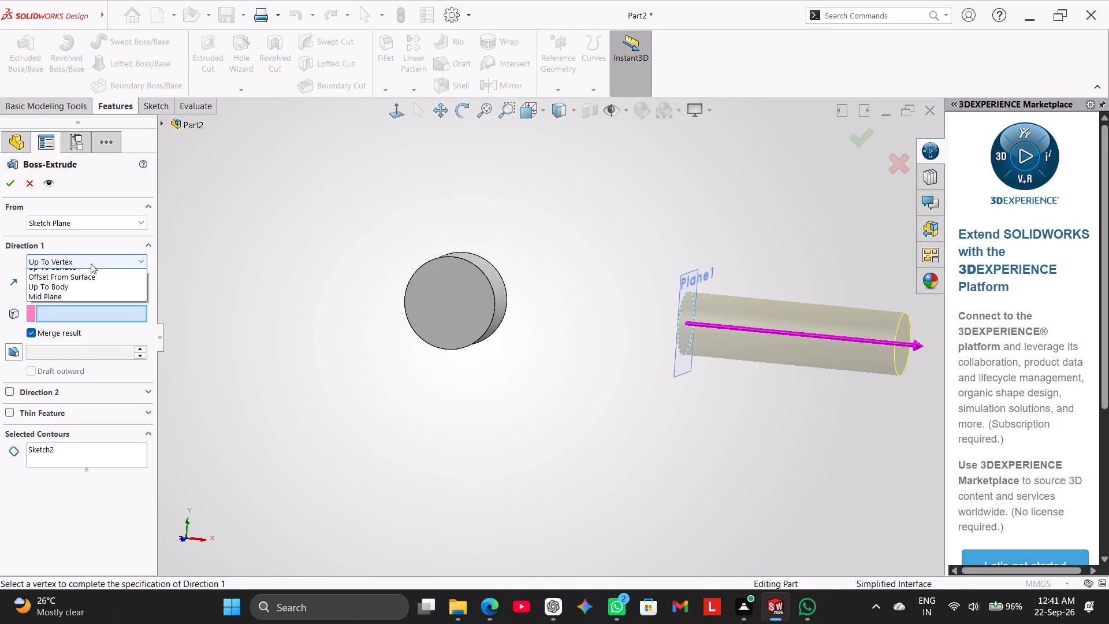
left_click(90, 283)
left_click(93, 263)
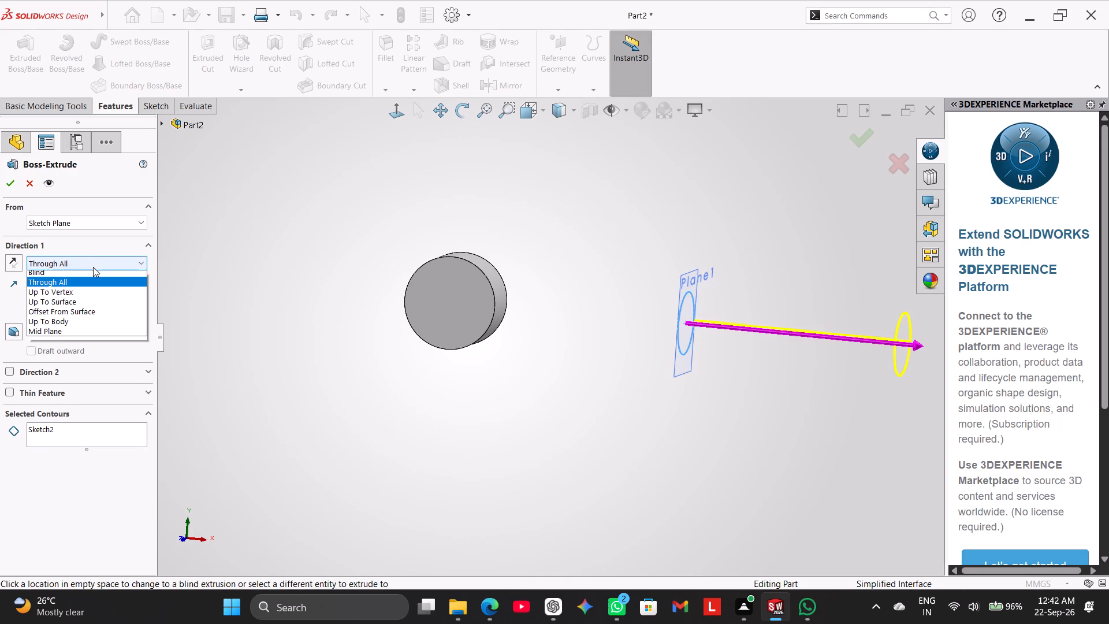
left_click(11, 265)
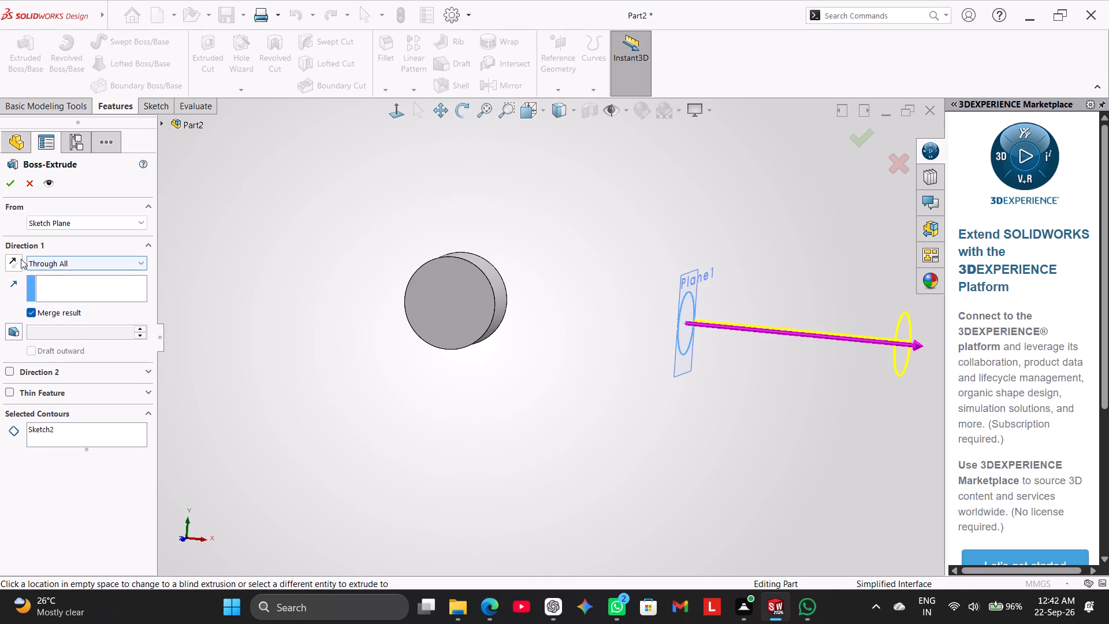
left_click(21, 259)
left_click(55, 259)
left_click(67, 292)
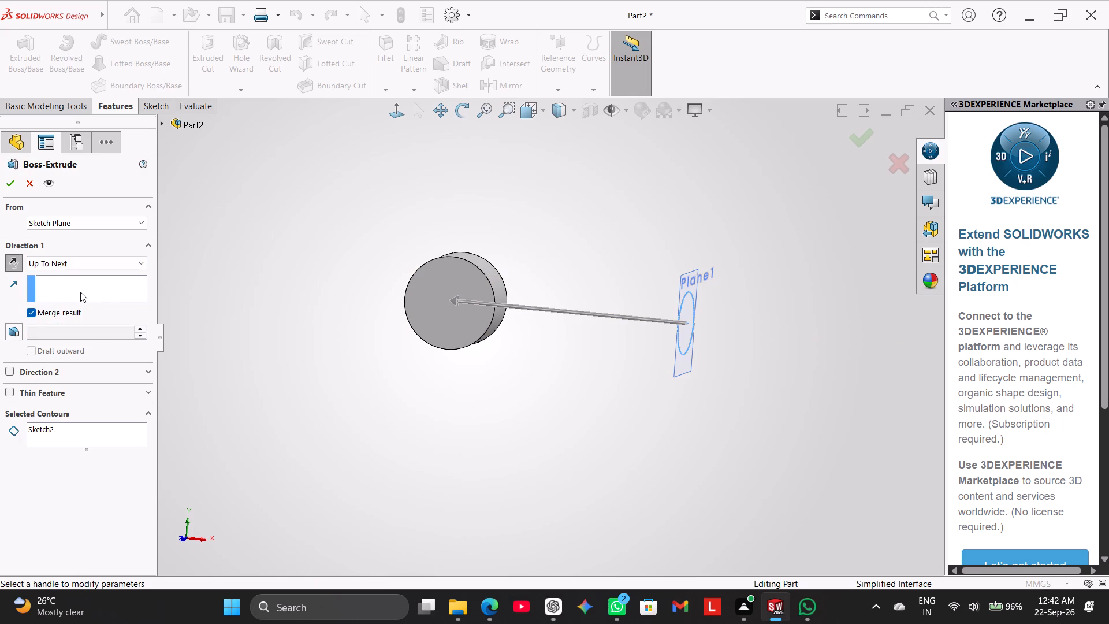
left_click(10, 188)
middle_click_drag(289, 303, 309, 302)
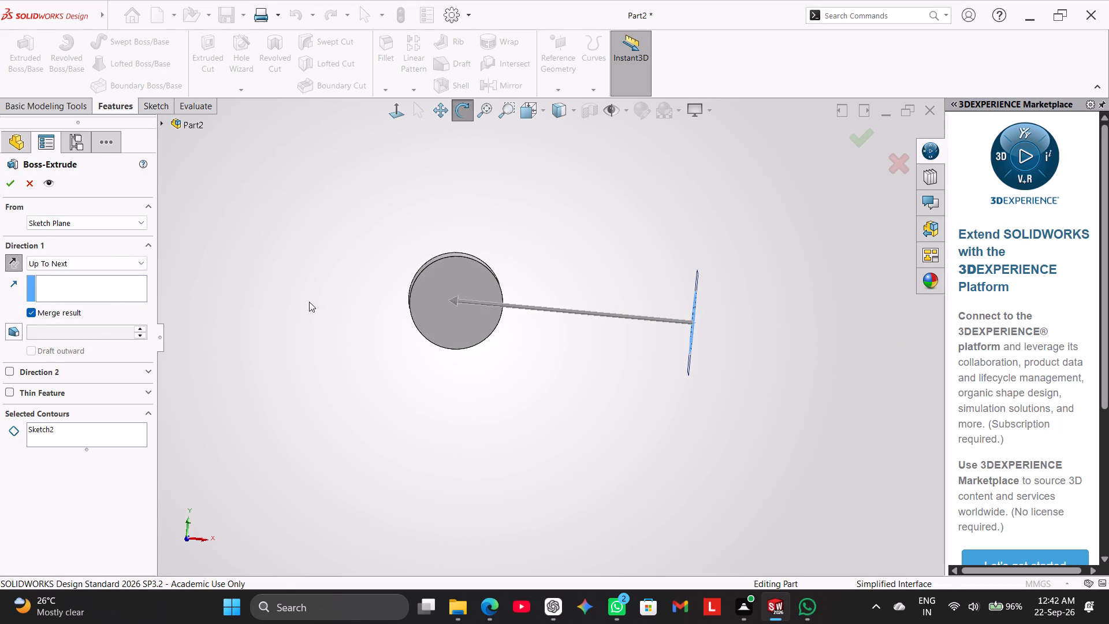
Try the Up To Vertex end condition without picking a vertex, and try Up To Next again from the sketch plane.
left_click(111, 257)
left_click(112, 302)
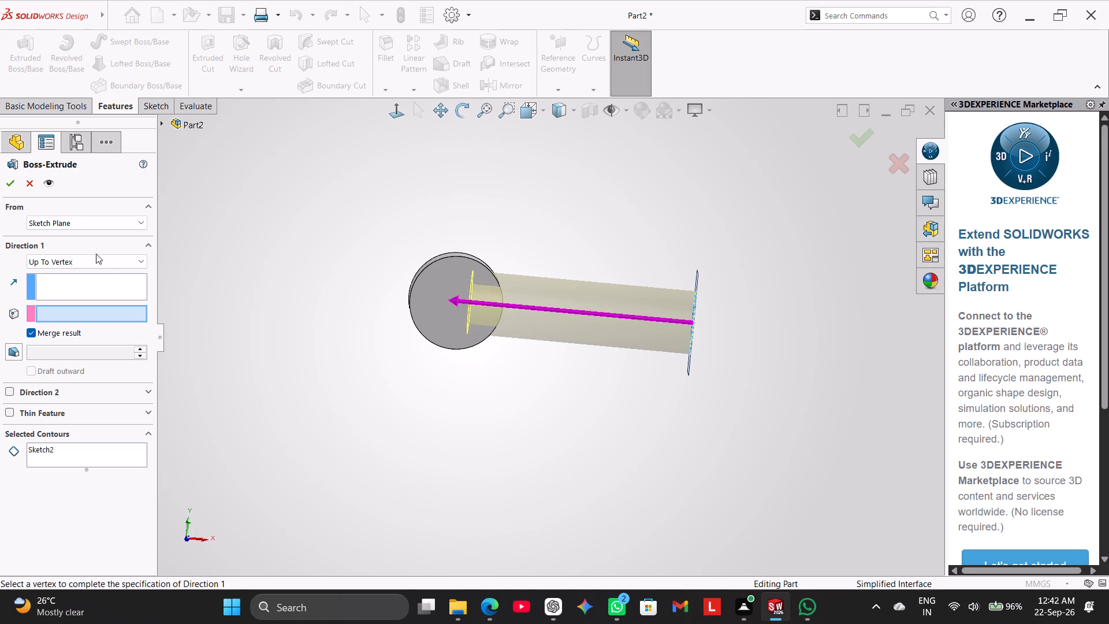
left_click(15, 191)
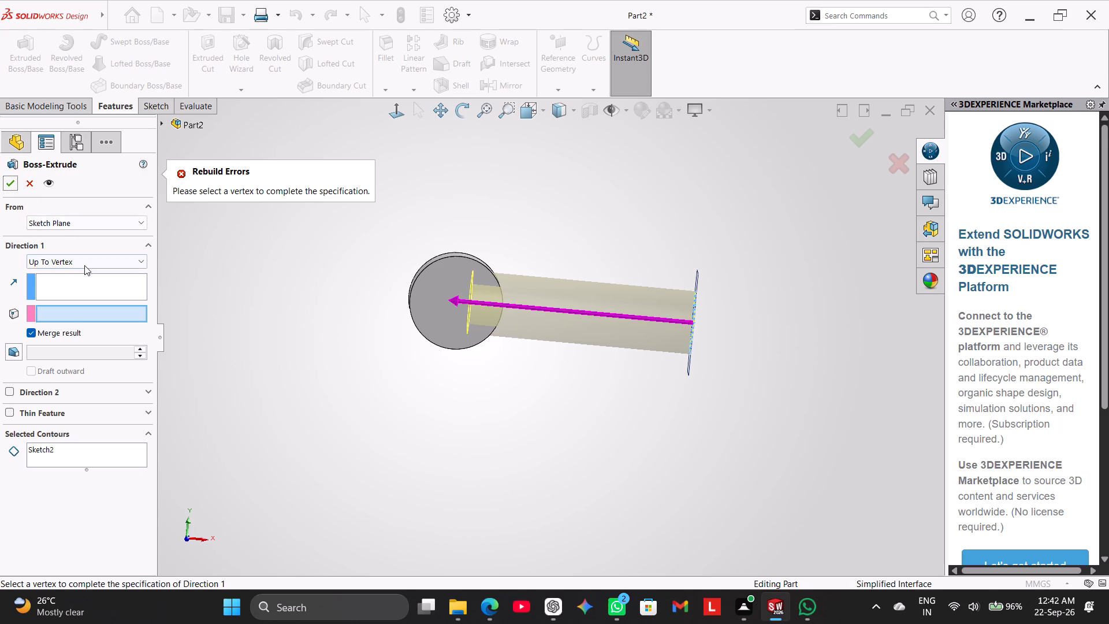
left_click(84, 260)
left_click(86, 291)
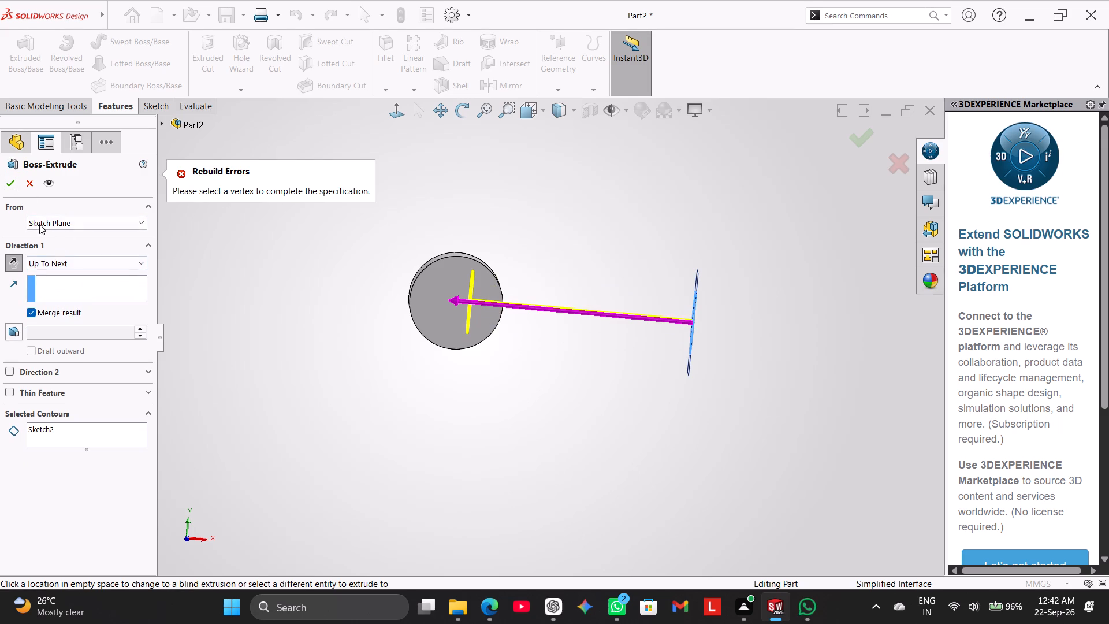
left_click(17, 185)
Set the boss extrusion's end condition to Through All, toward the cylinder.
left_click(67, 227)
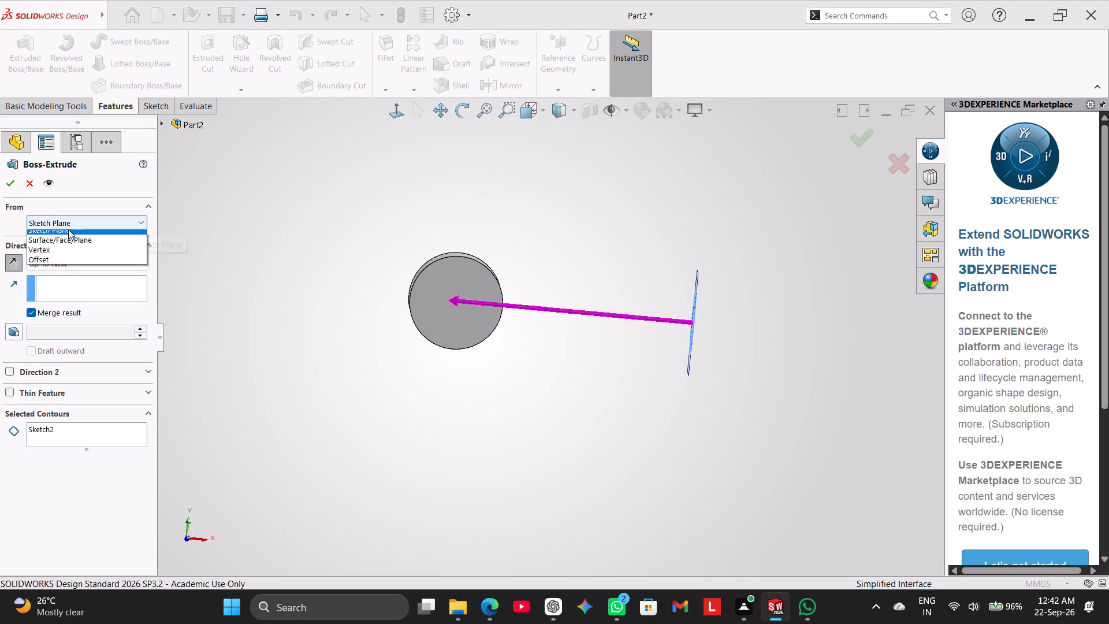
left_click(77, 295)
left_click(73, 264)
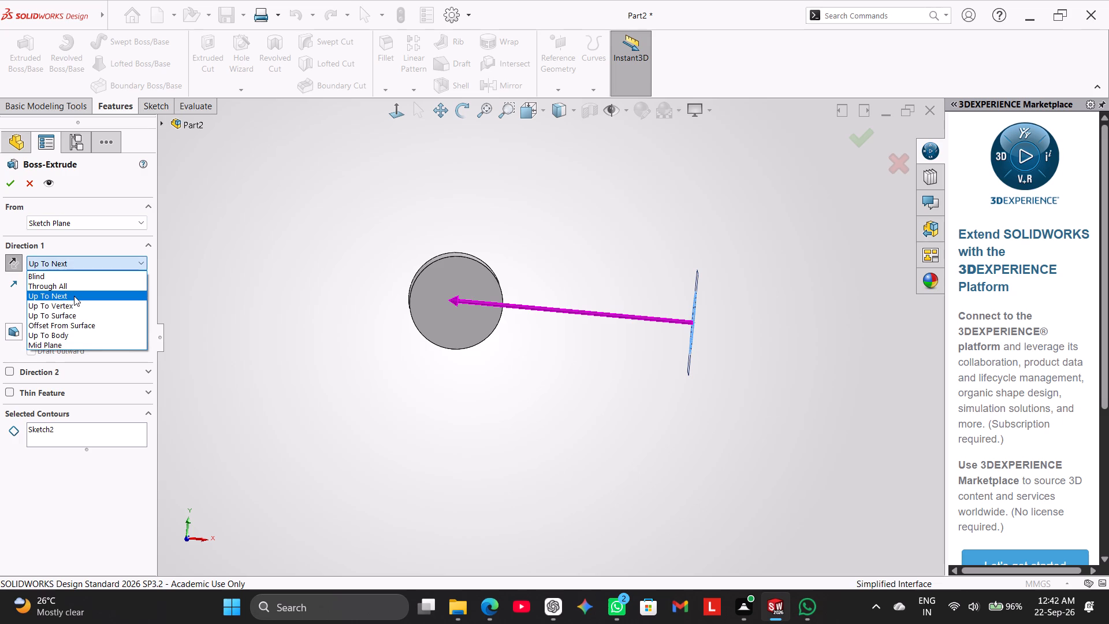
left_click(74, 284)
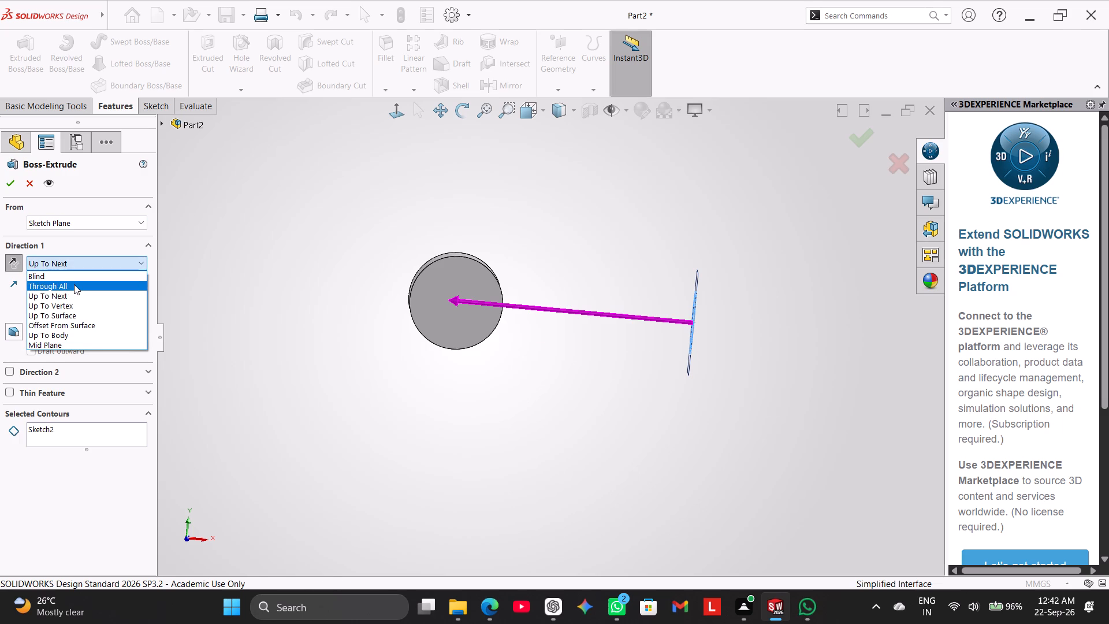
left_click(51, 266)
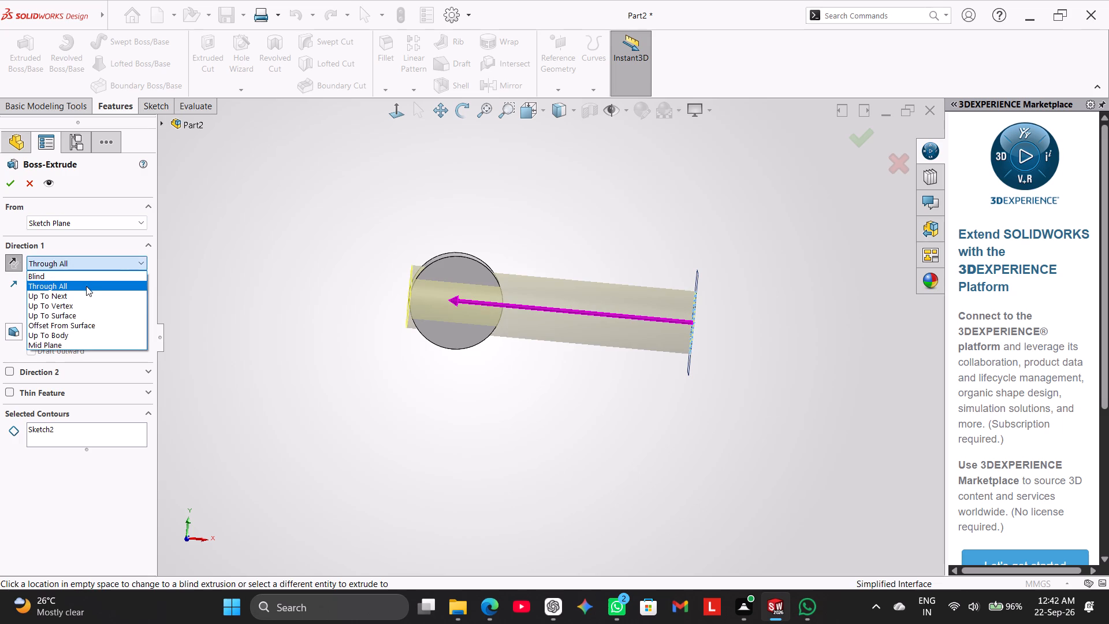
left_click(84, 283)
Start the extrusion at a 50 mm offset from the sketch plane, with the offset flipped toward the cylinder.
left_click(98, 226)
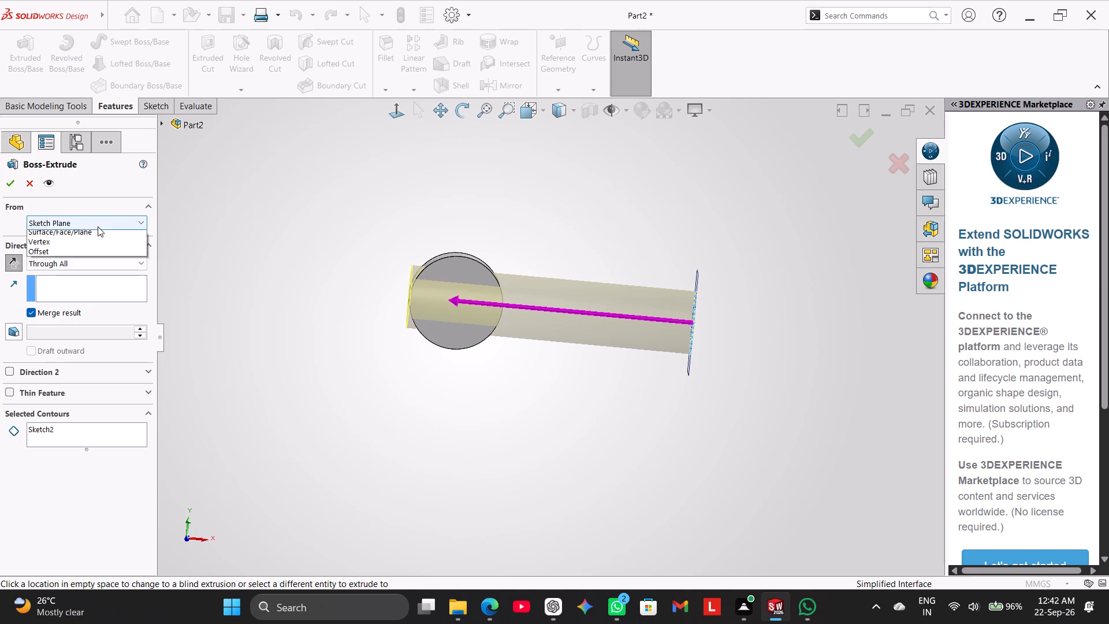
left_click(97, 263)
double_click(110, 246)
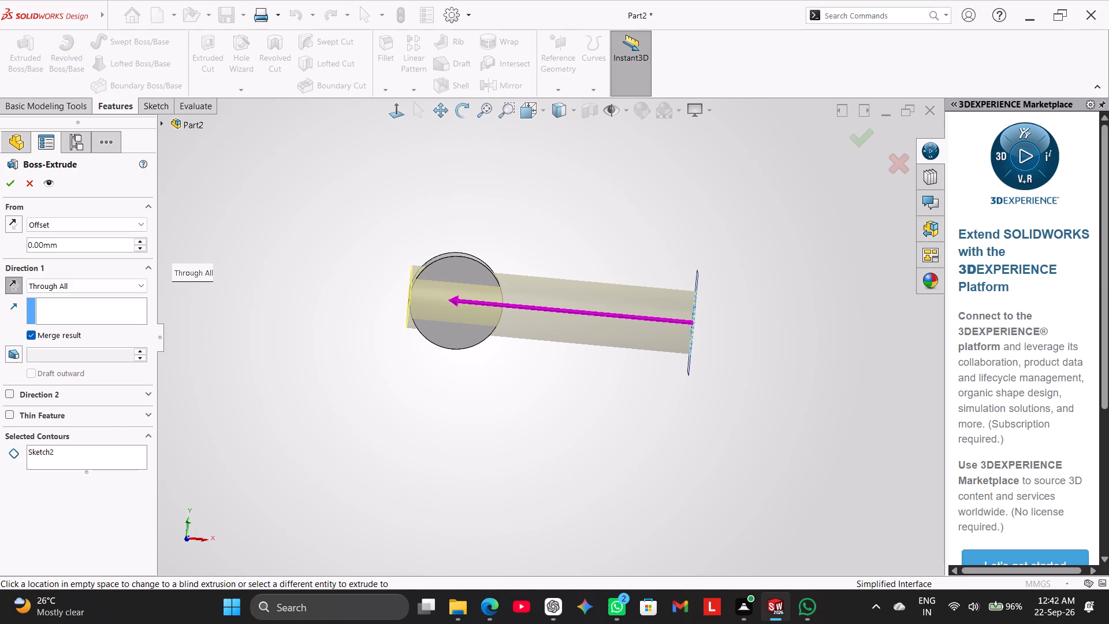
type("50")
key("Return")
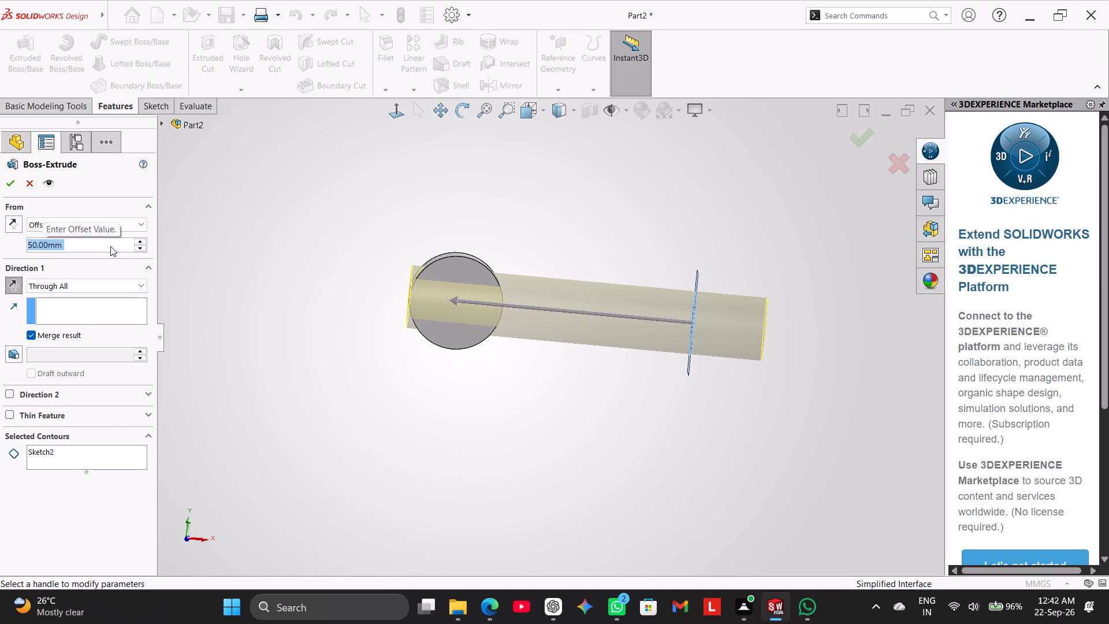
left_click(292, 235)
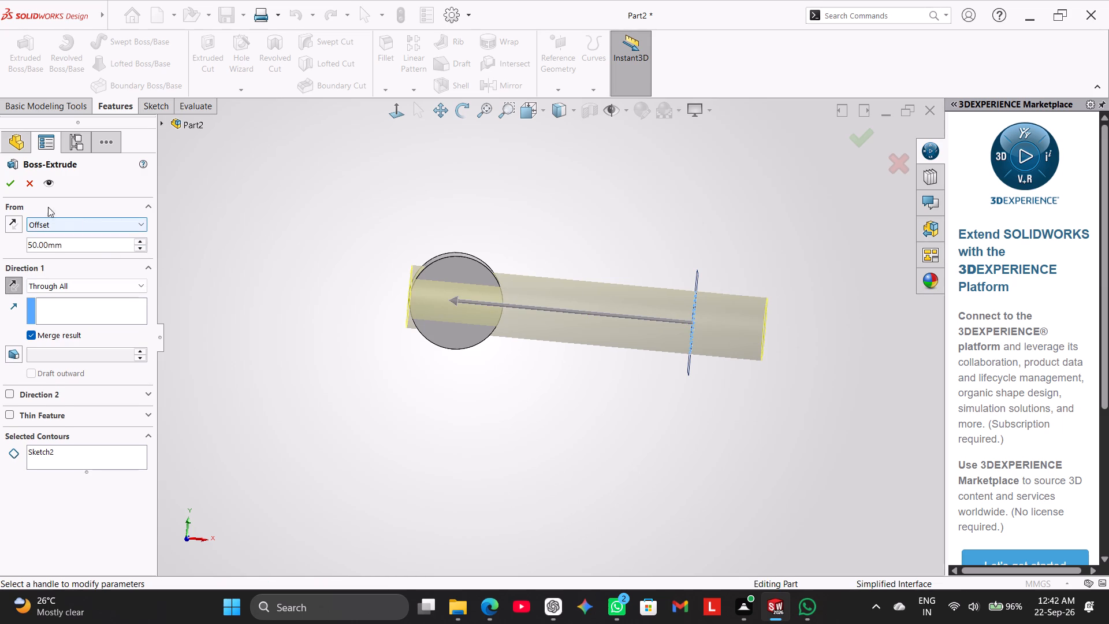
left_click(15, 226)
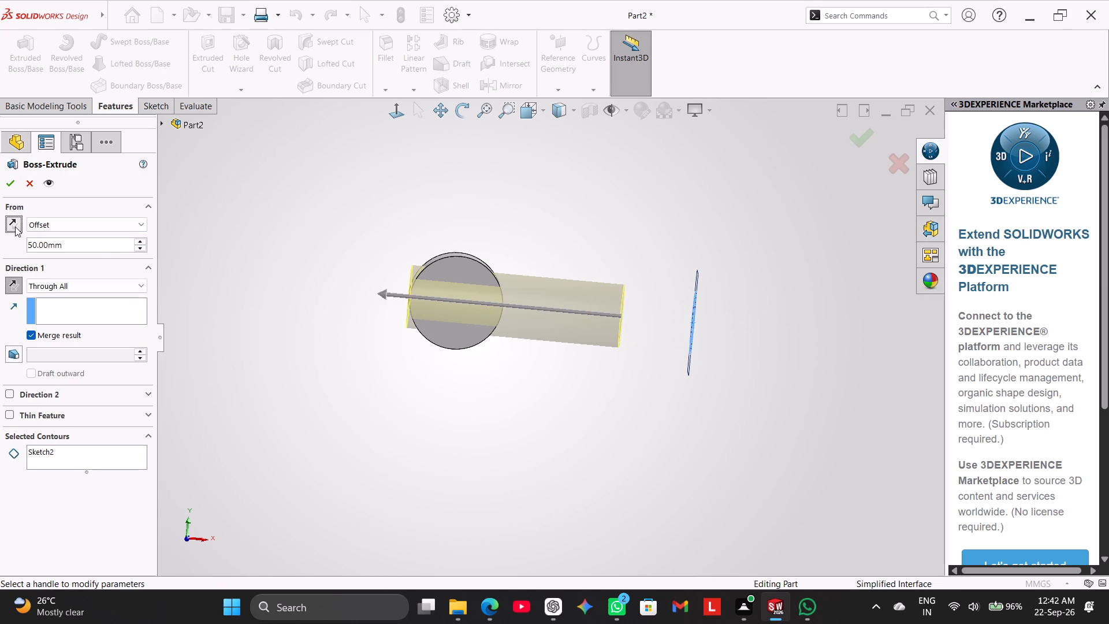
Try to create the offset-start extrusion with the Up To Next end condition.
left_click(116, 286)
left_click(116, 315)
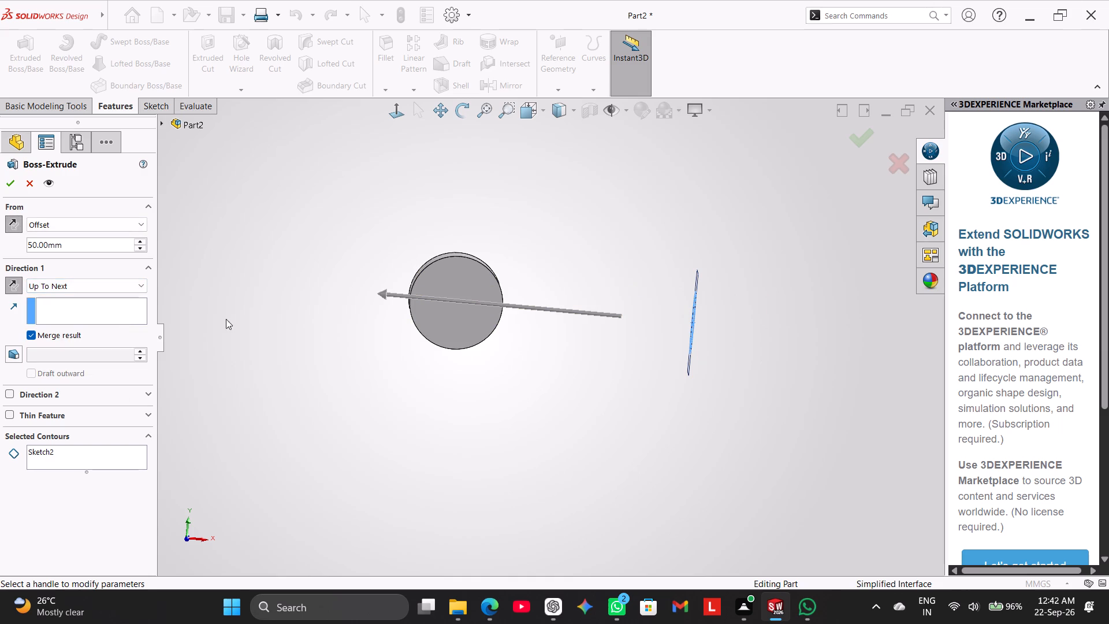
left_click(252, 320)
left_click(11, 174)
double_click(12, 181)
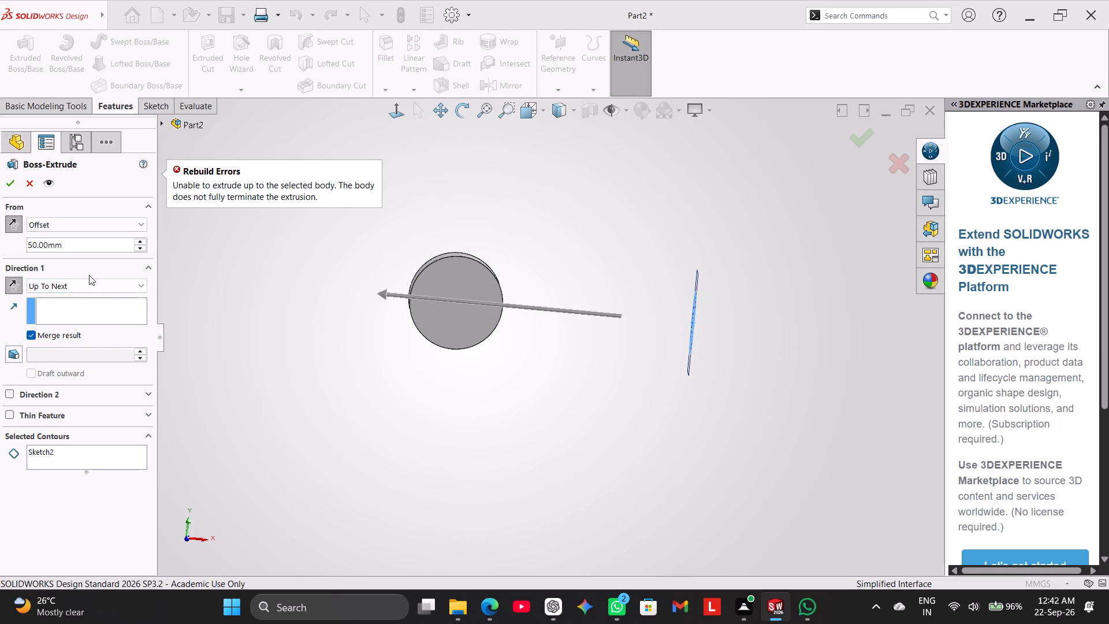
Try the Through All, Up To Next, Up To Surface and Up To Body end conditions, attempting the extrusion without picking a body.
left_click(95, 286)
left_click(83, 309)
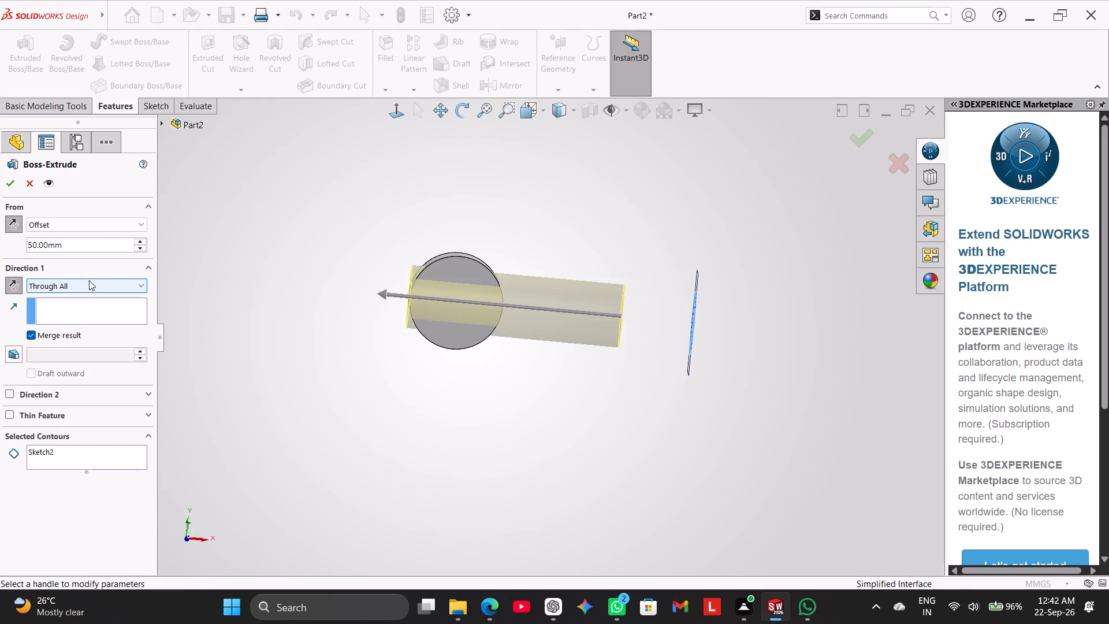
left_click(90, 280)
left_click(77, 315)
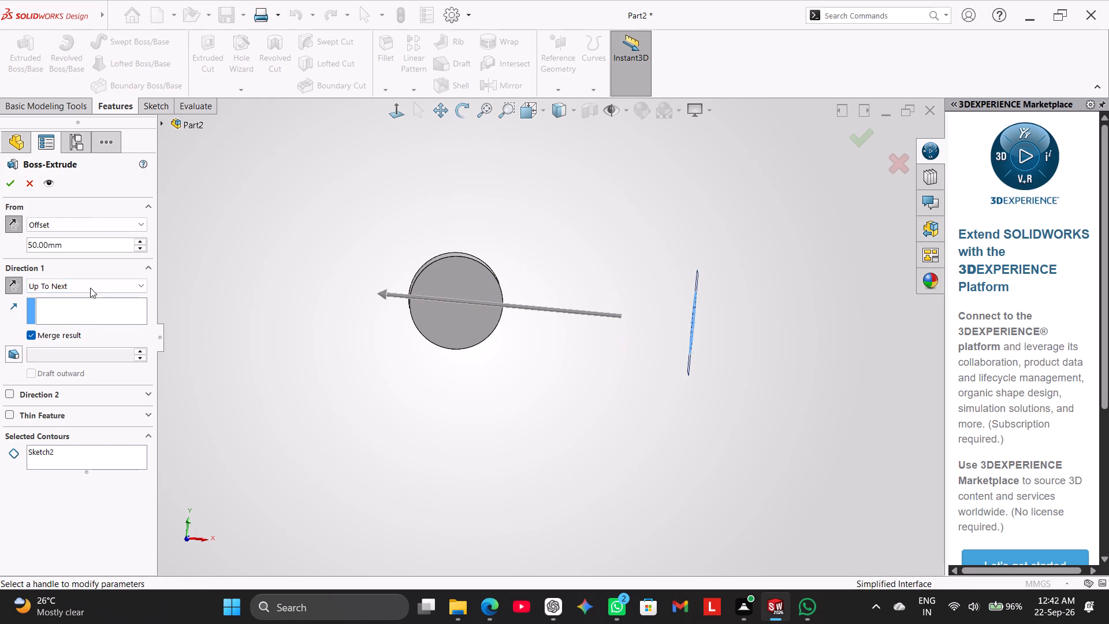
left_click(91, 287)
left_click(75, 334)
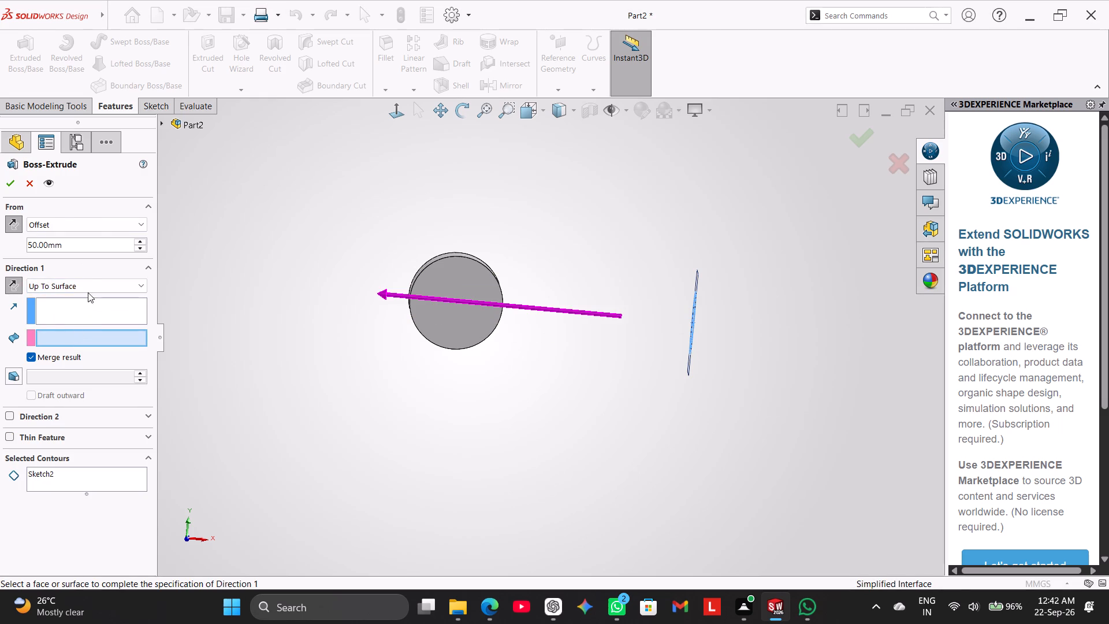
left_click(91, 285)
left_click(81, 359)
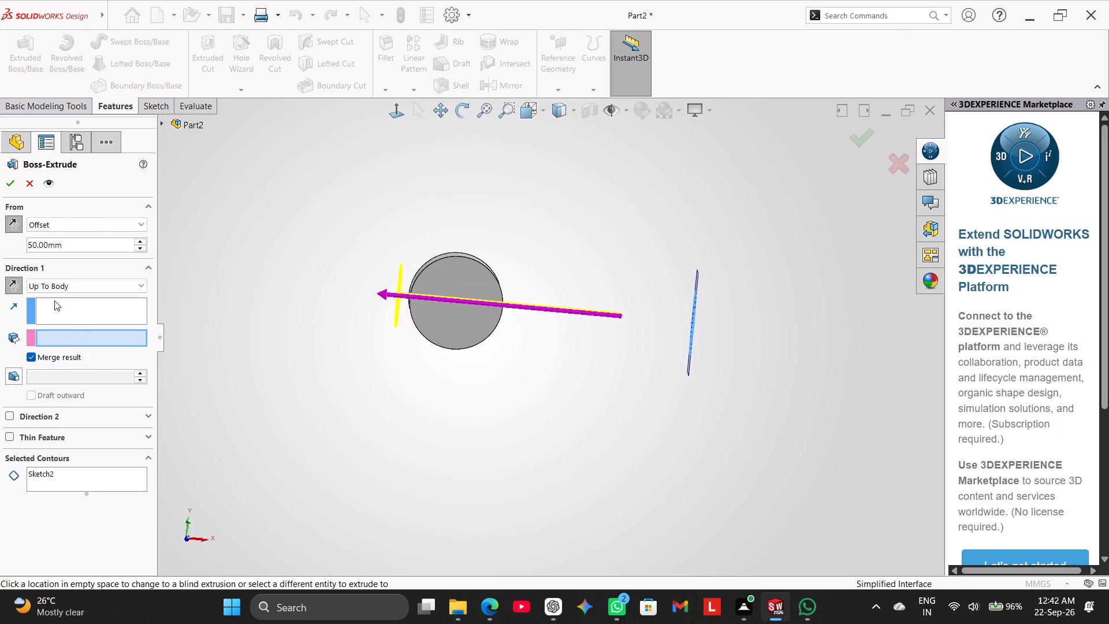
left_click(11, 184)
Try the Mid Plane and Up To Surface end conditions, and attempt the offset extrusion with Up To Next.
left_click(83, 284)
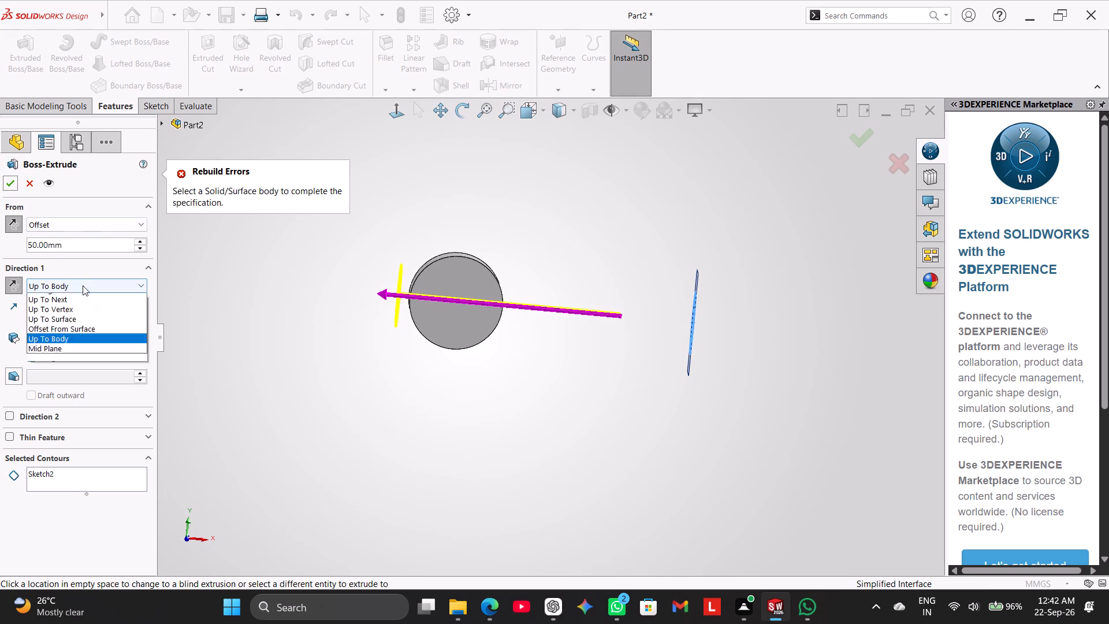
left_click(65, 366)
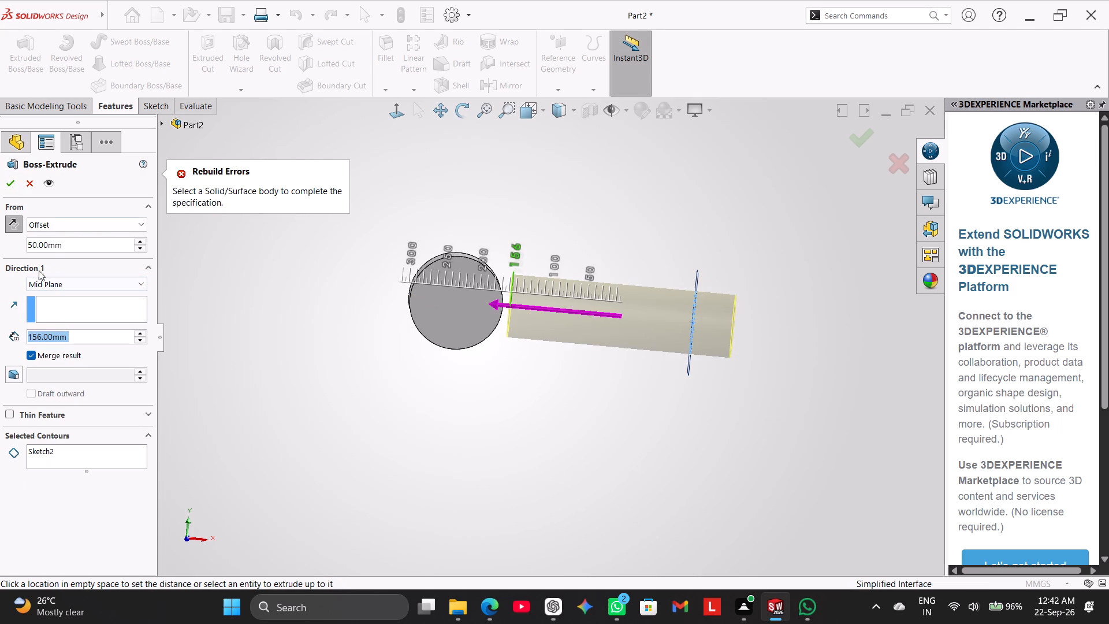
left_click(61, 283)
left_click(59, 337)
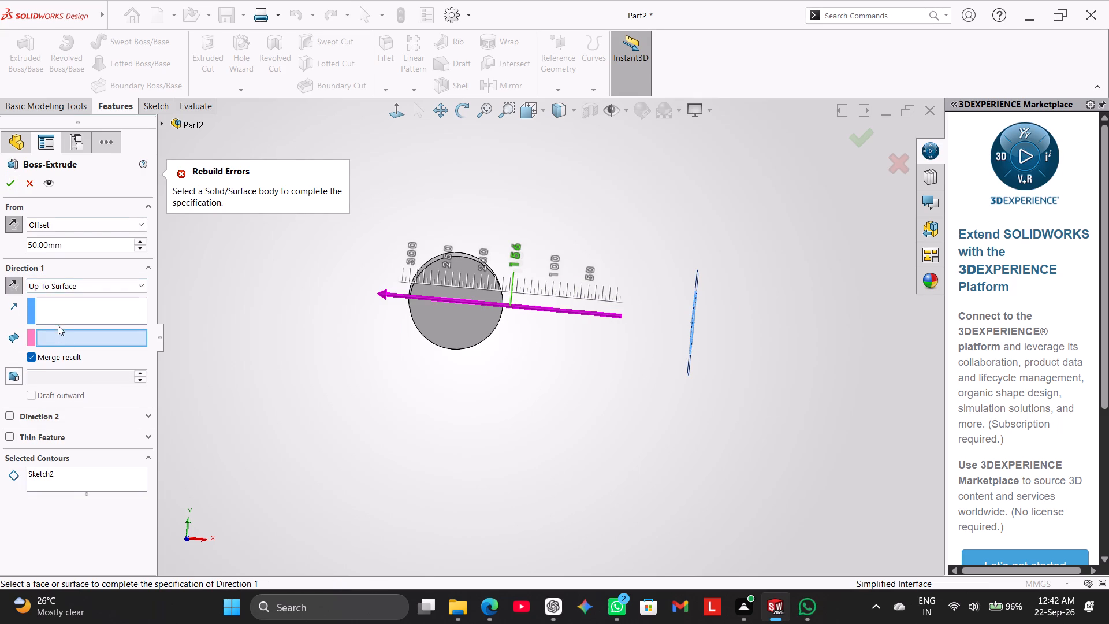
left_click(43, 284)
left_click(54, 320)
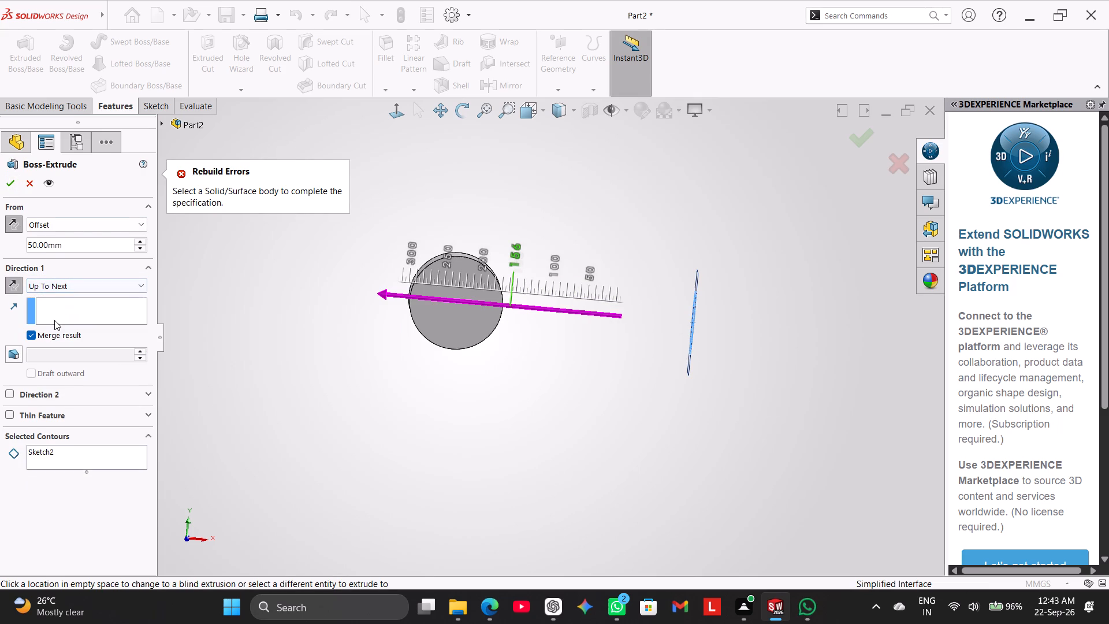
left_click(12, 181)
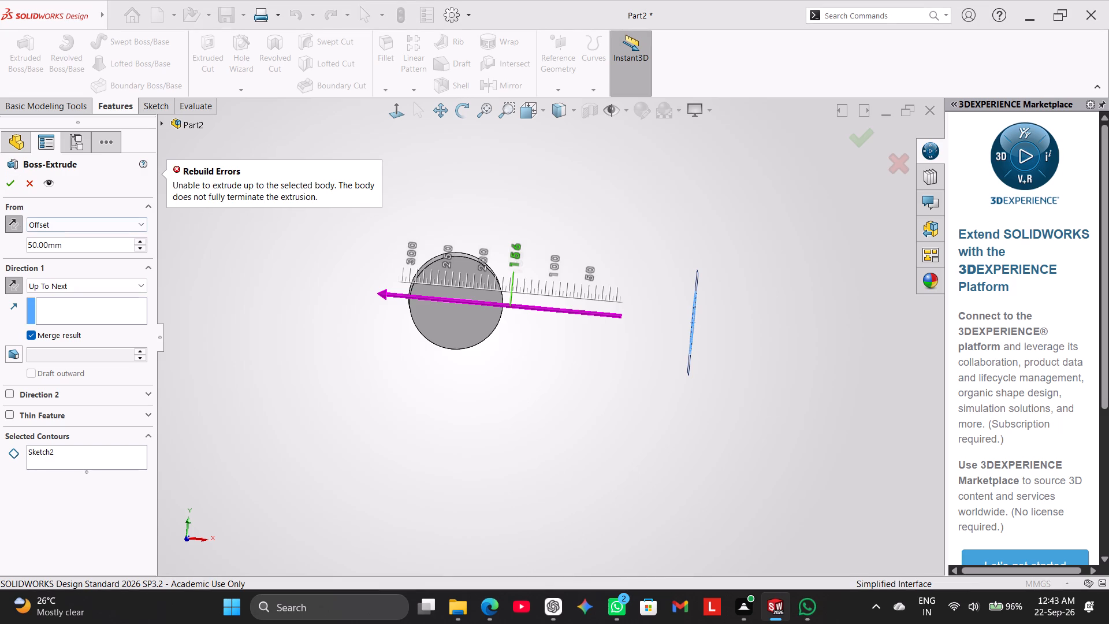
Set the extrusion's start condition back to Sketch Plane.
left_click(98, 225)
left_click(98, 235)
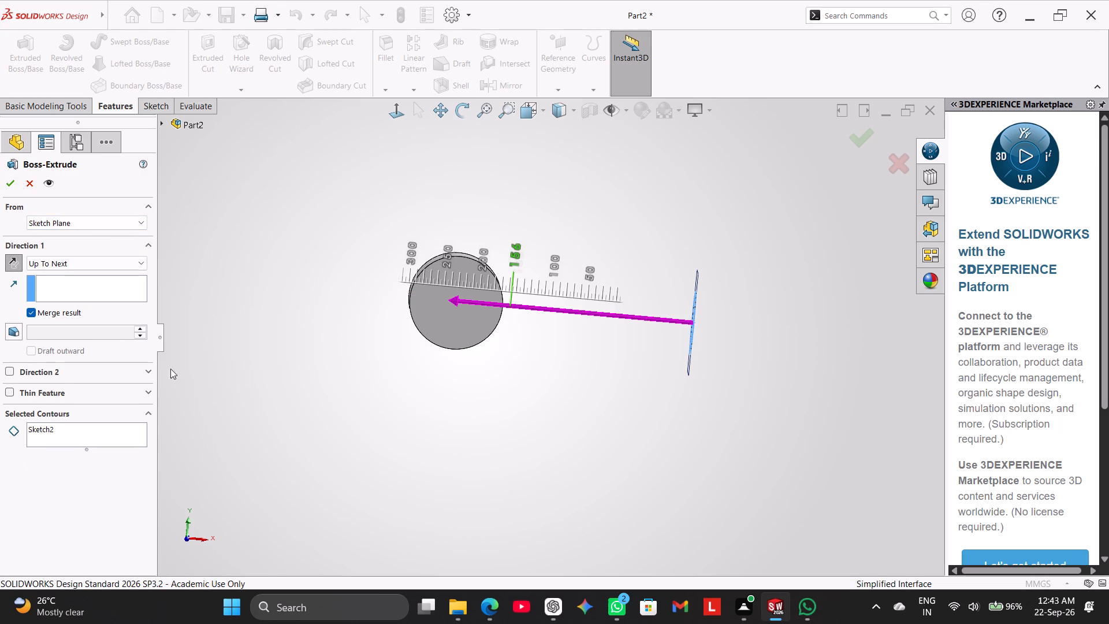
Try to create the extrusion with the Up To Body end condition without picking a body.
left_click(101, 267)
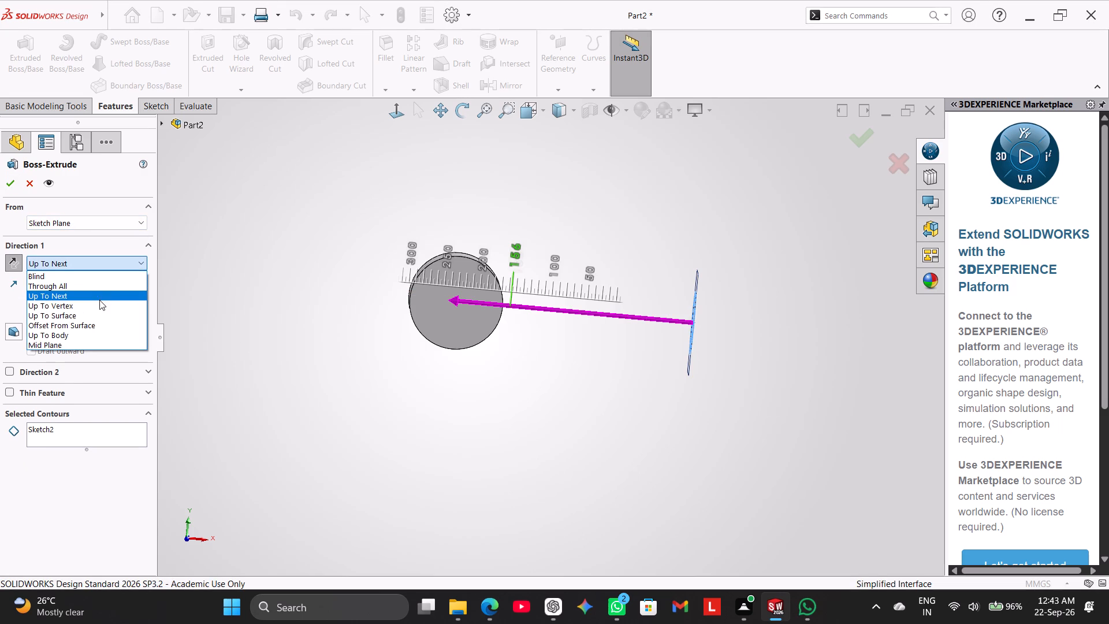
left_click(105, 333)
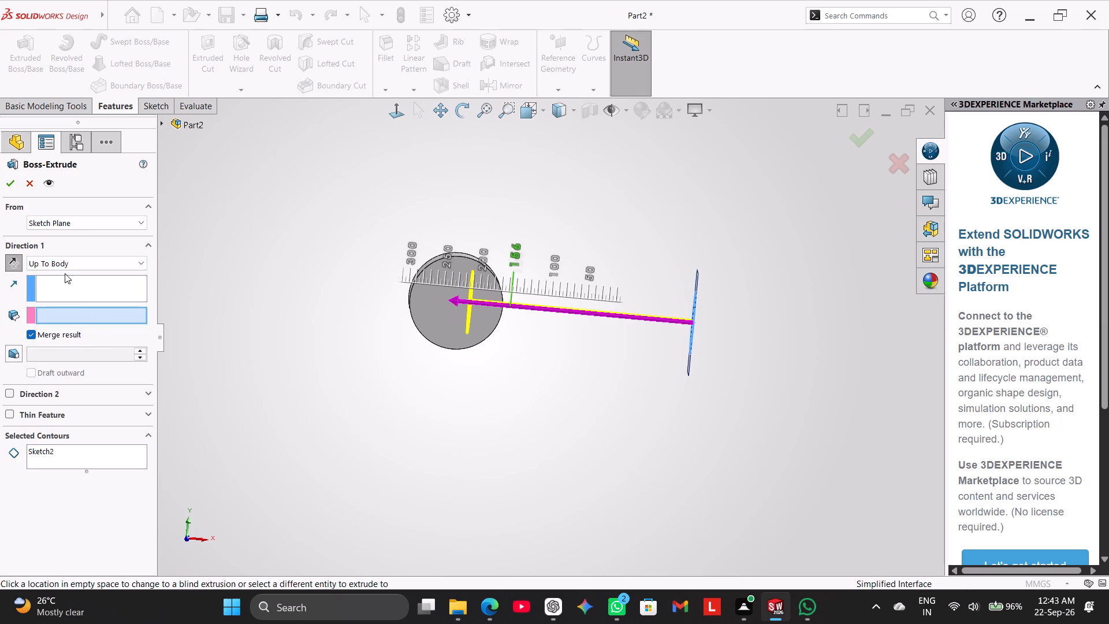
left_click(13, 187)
Extrude the circle on the offset plane with a Blind depth of 139 mm so it runs into the large cylinder.
left_click(97, 266)
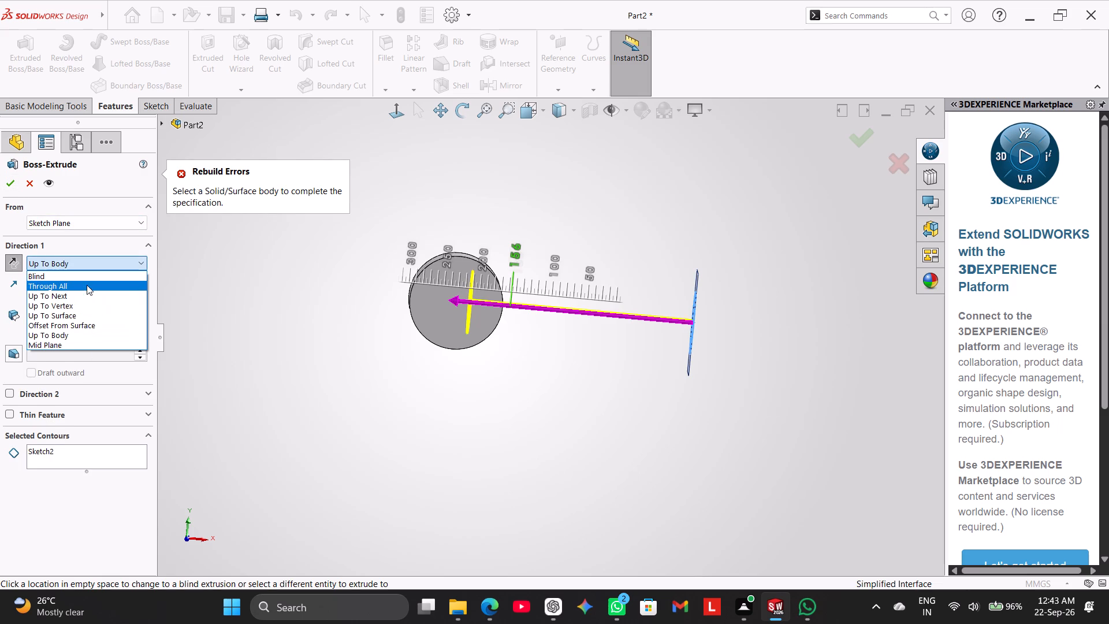
left_click(87, 285)
left_click(83, 266)
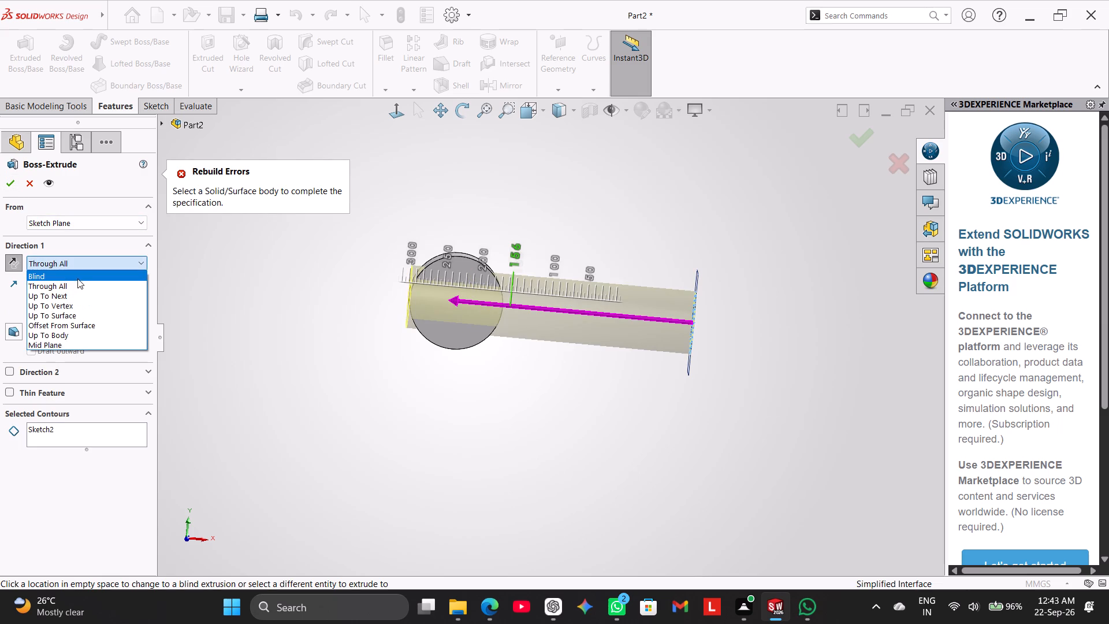
left_click(77, 273)
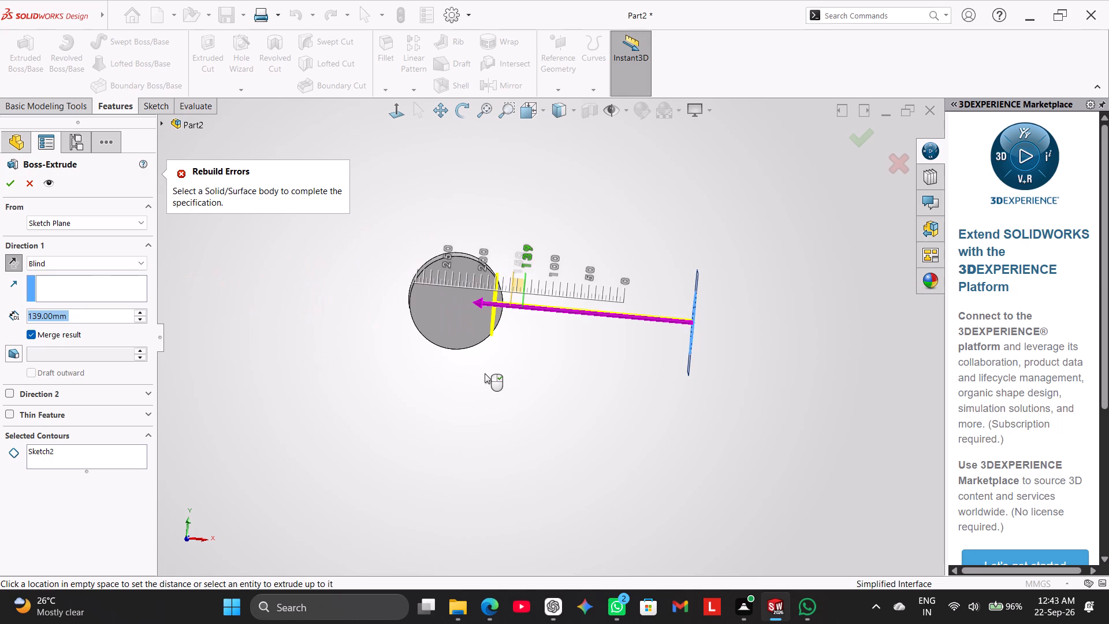
left_click(482, 373)
left_click(12, 177)
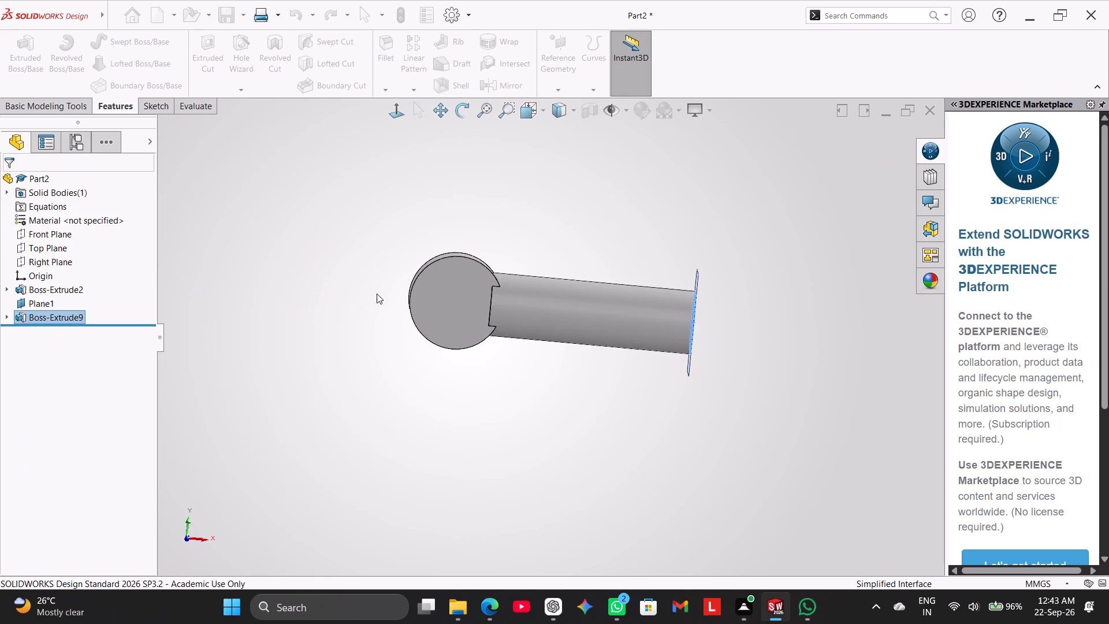
Hide the offset plane Plane1 at the free end of the extruded arm.
middle_click_drag(473, 242, 462, 506)
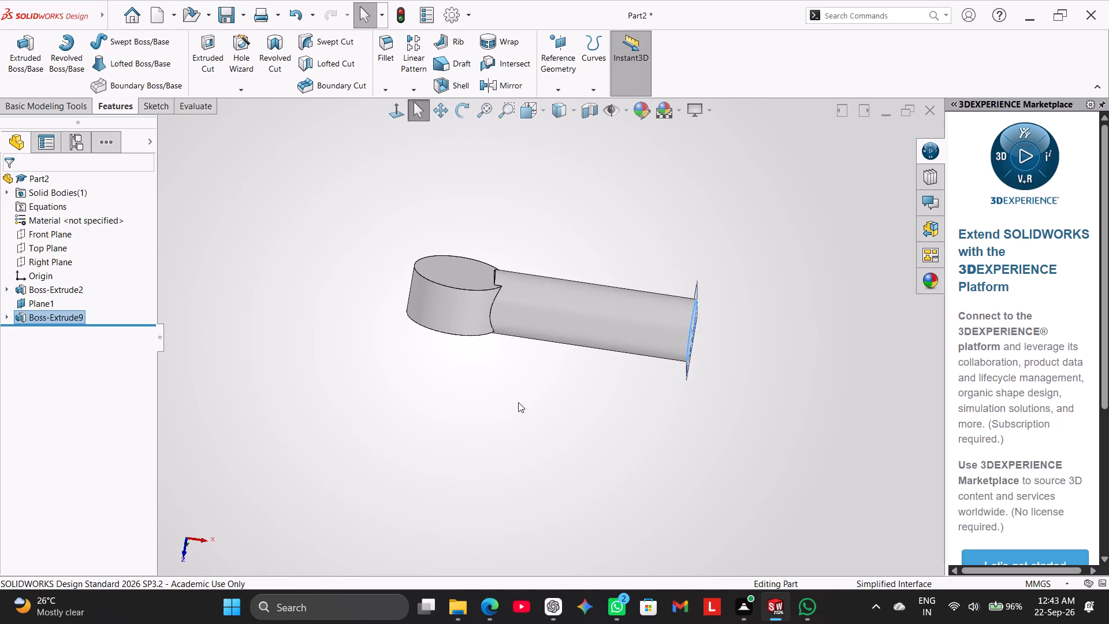
scroll(554, 302, "down", 2)
scroll(496, 283, "down", 2)
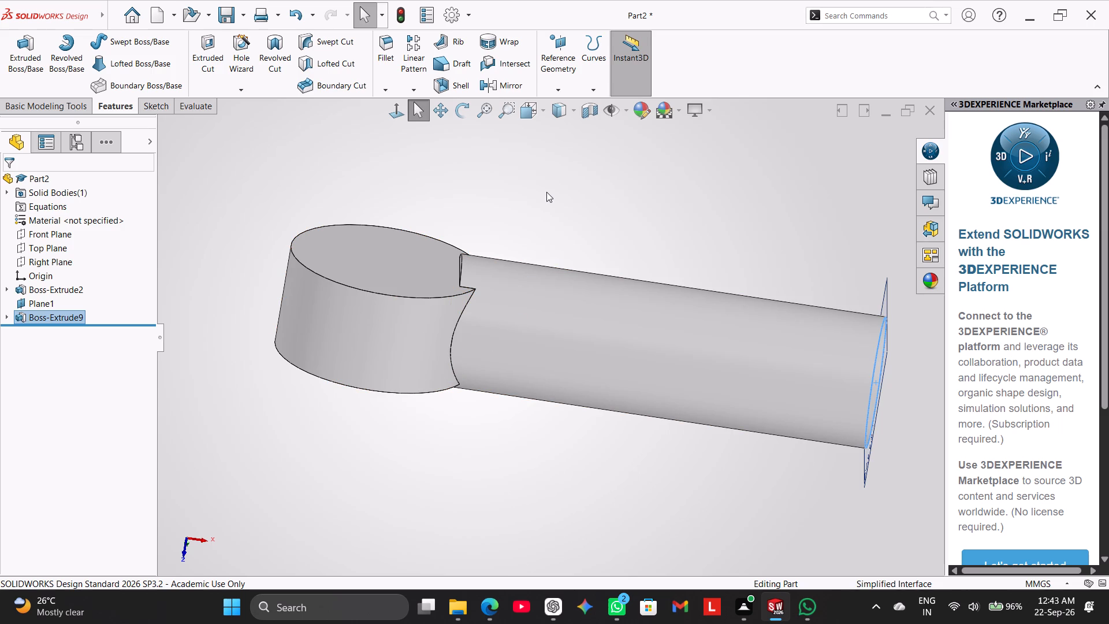
middle_click_drag(551, 198, 550, 206)
right_click_drag(271, 465, 356, 363)
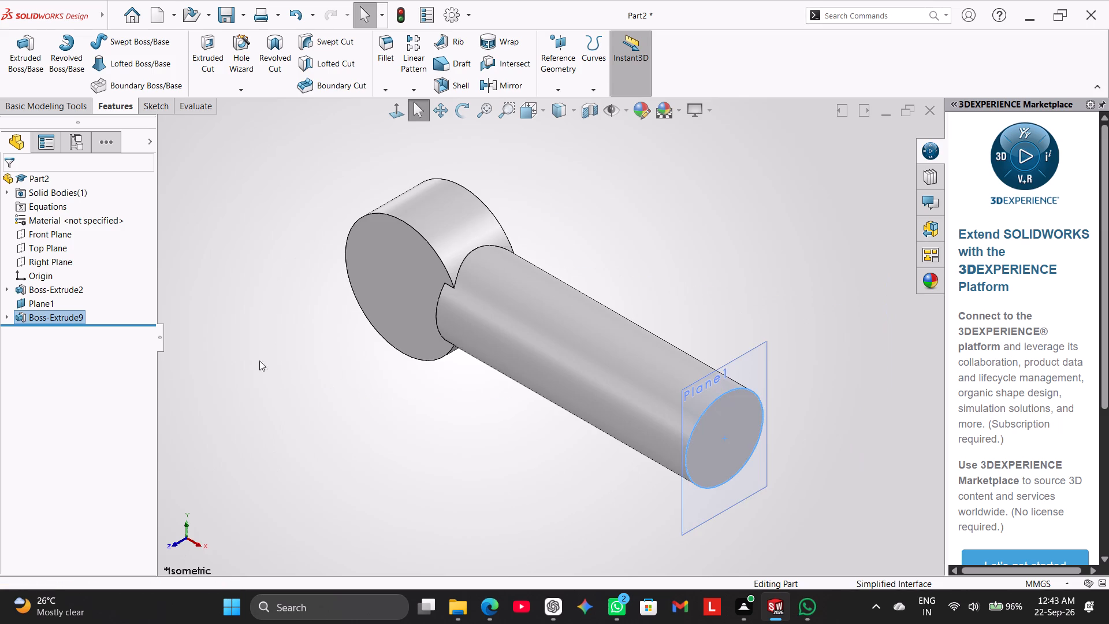
right_click(51, 306)
left_click(79, 285)
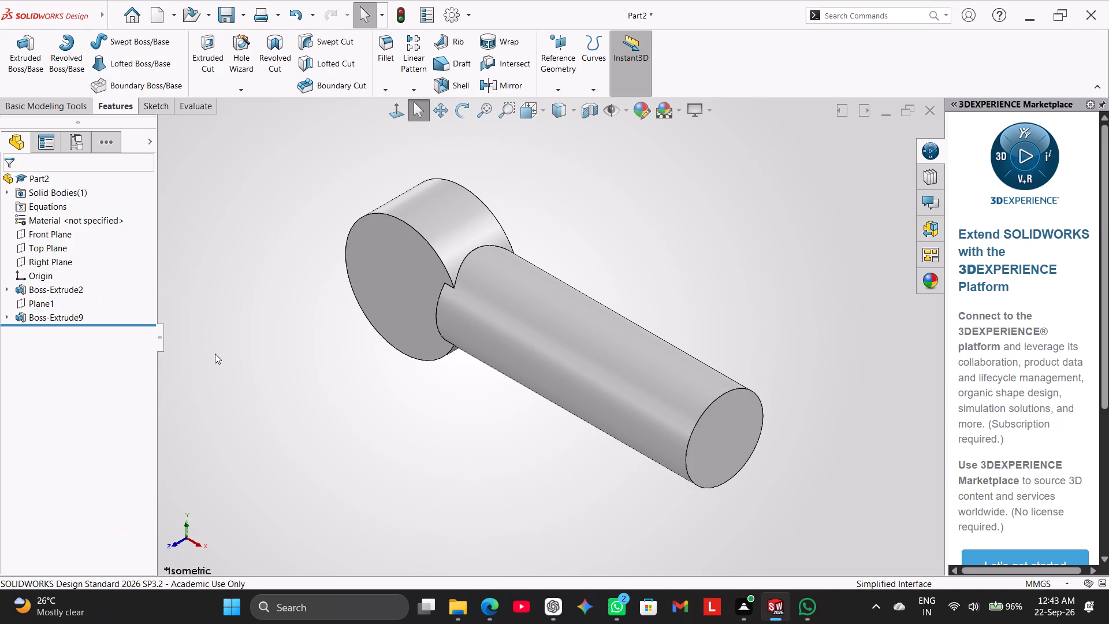
left_click(270, 388)
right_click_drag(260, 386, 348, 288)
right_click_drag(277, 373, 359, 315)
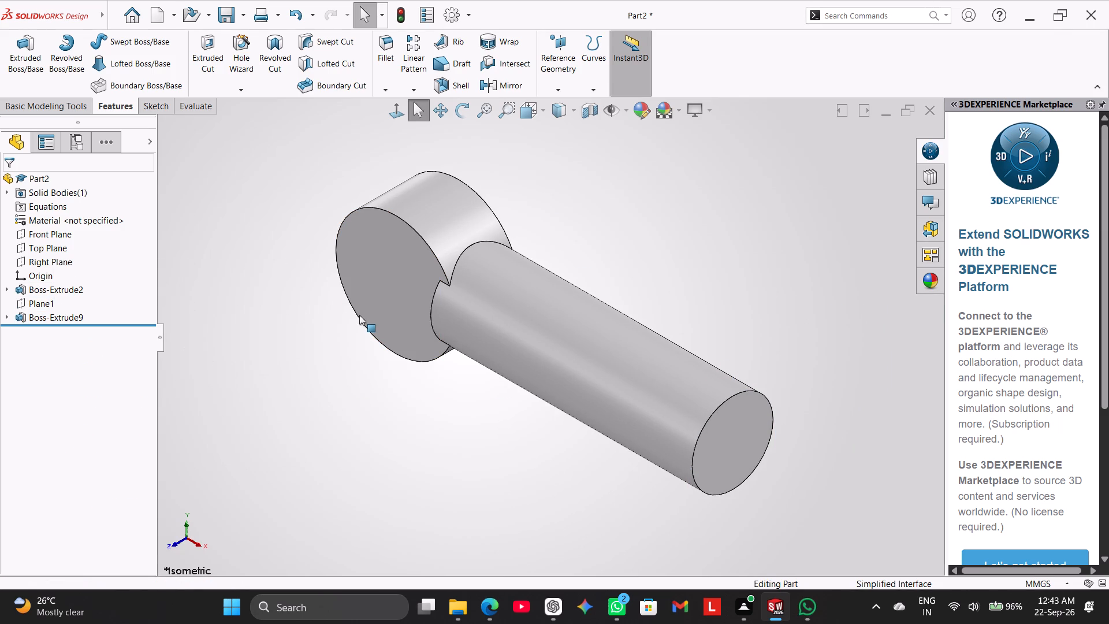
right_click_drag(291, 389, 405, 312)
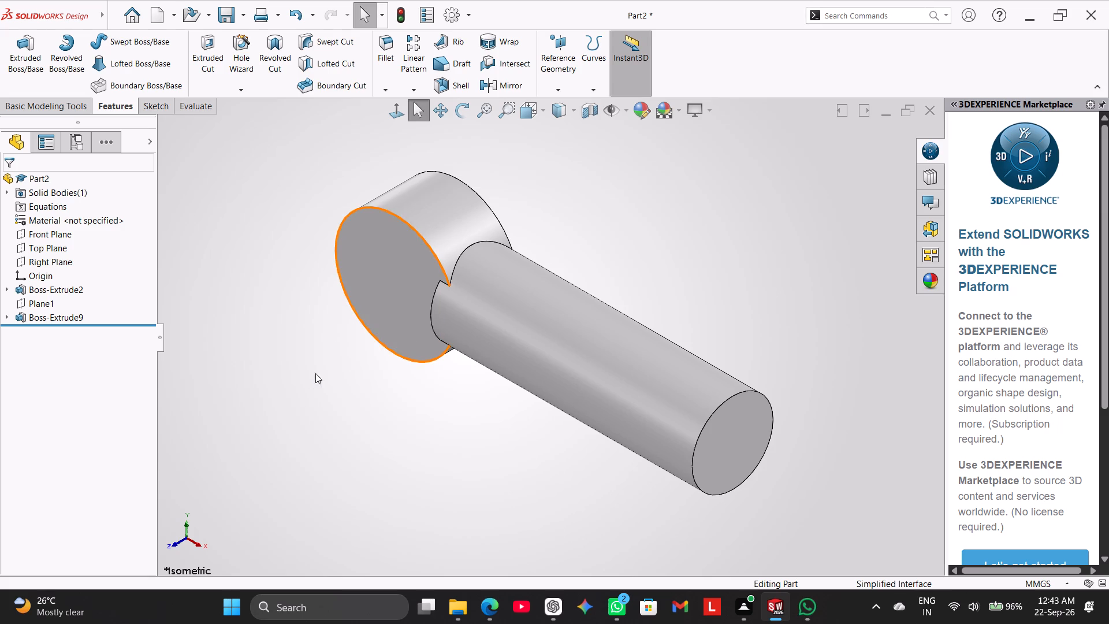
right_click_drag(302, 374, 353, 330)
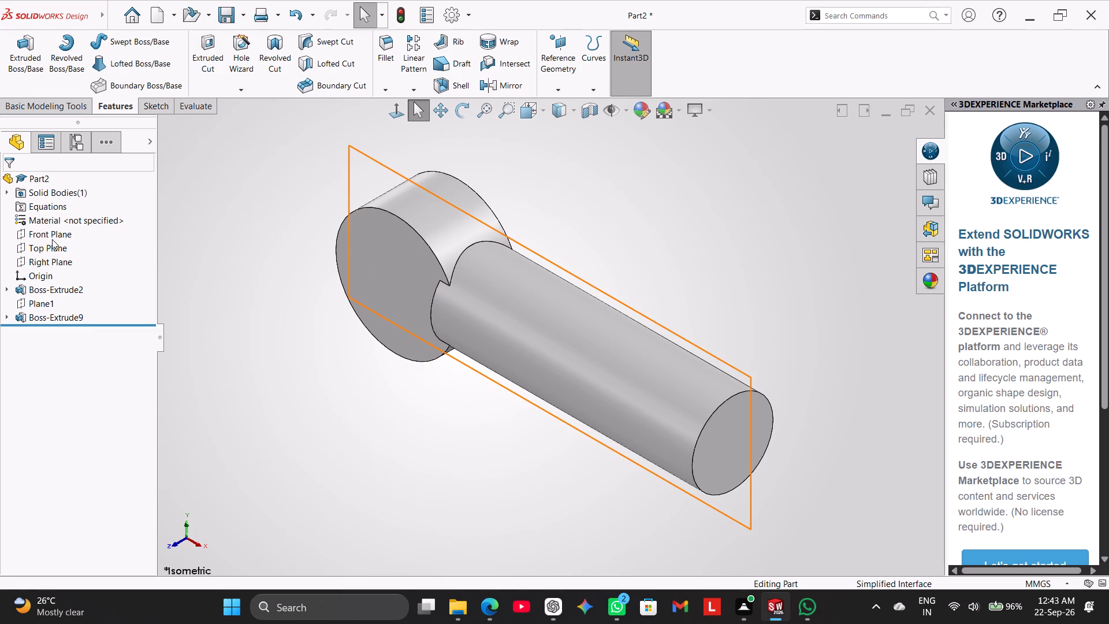
Change the sketch plane of Sketch1, under the large cylinder's extrusion, to the Top Plane.
left_click(10, 285)
right_click(46, 300)
left_click(76, 266)
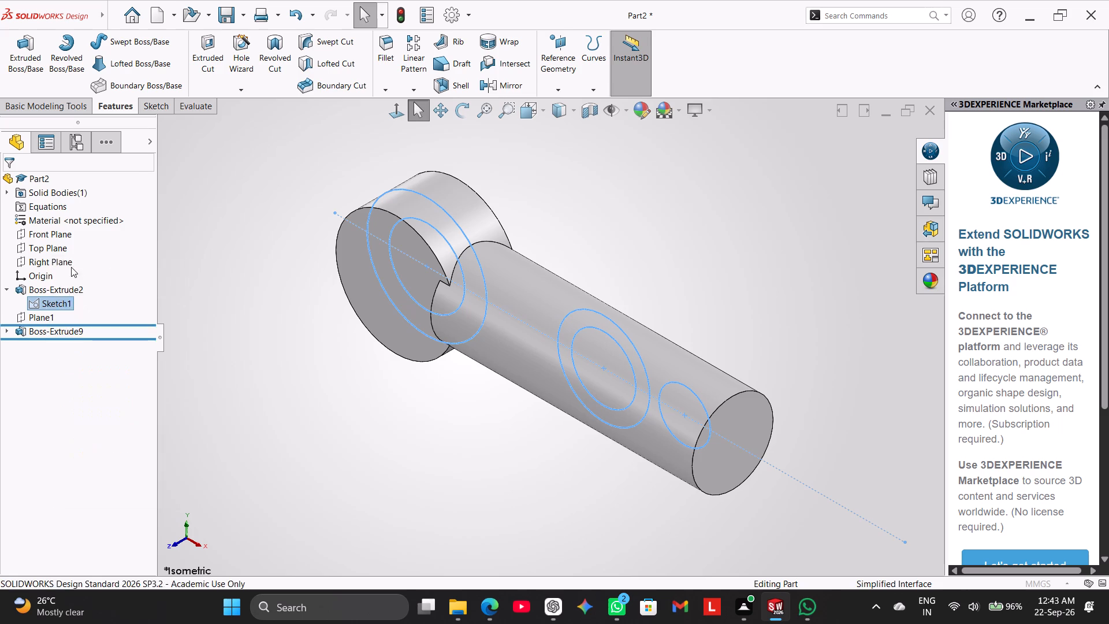
left_click(168, 125)
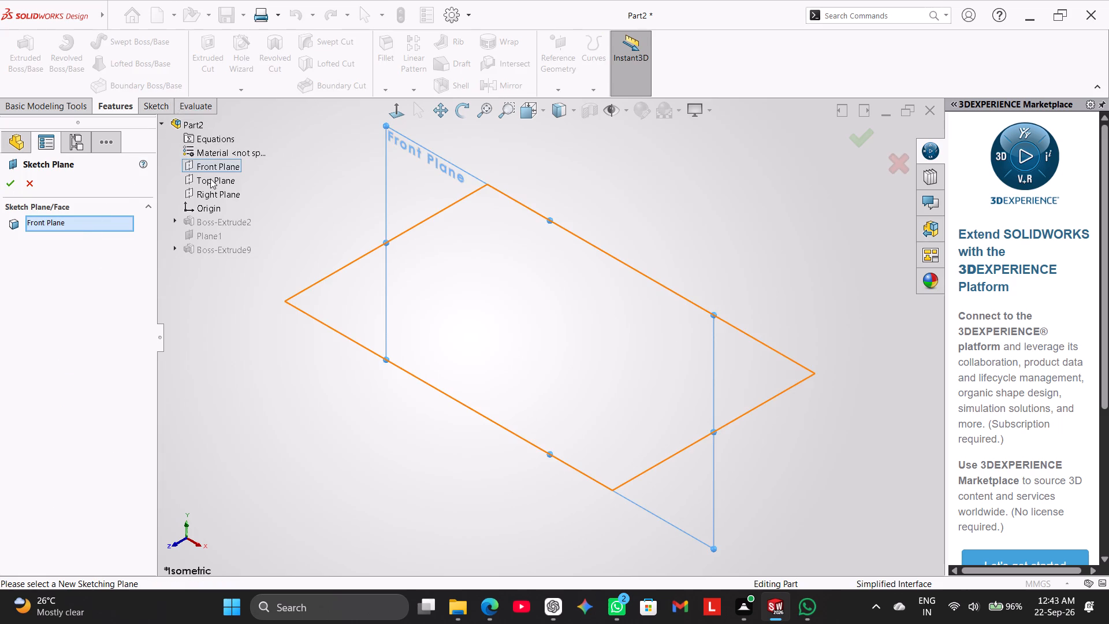
left_click(212, 180)
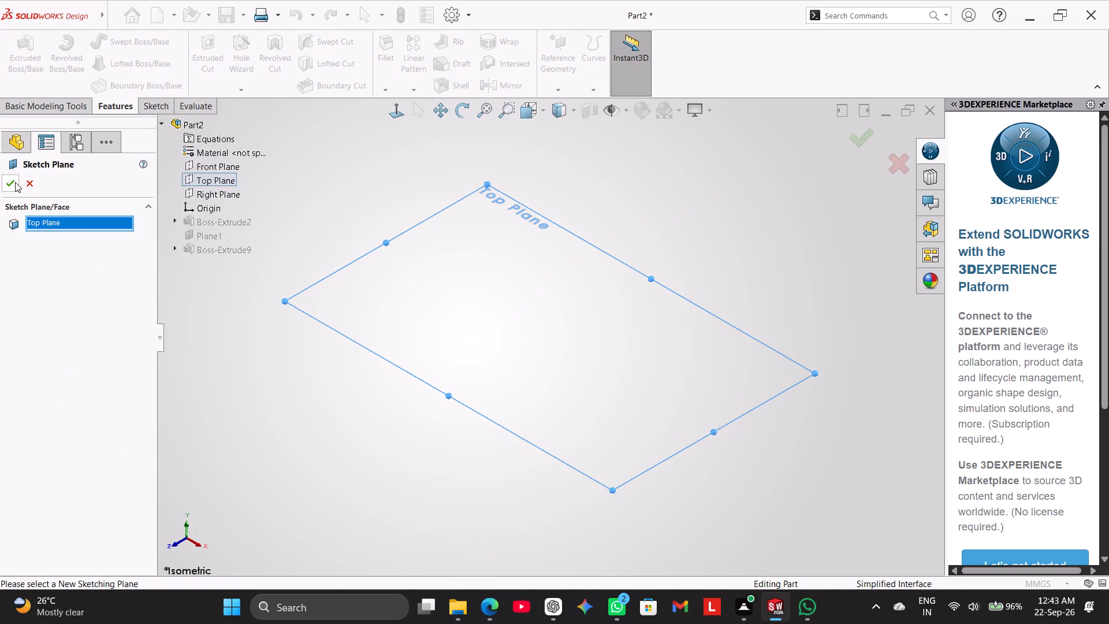
left_click(15, 182)
right_click_drag(228, 367, 332, 240)
right_click_drag(243, 362, 354, 252)
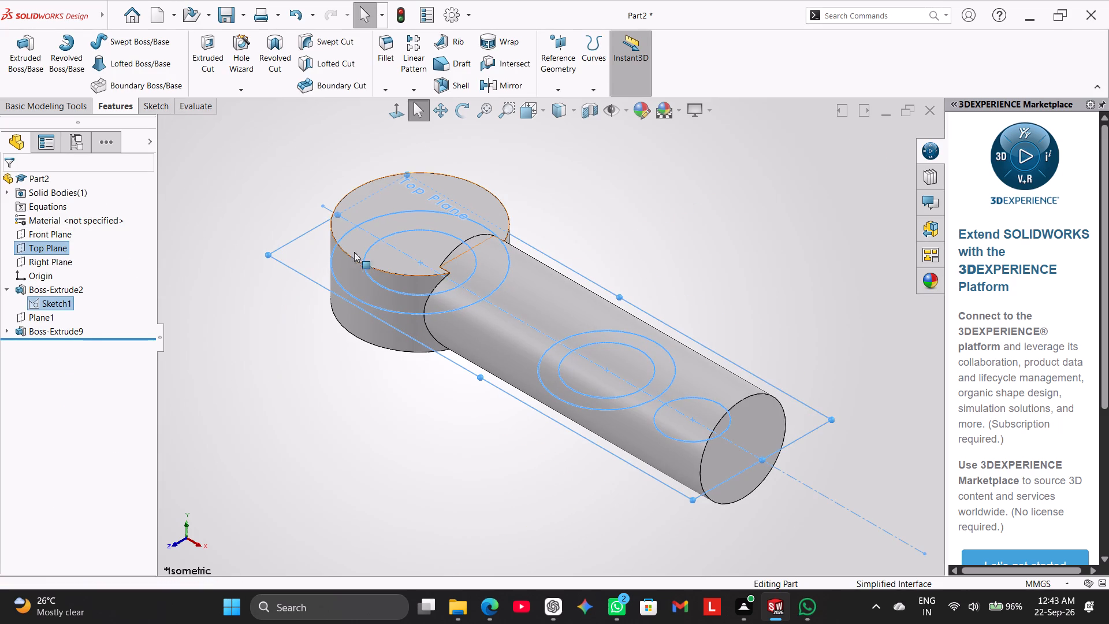
right_click_drag(354, 252, 359, 247)
left_click(199, 237)
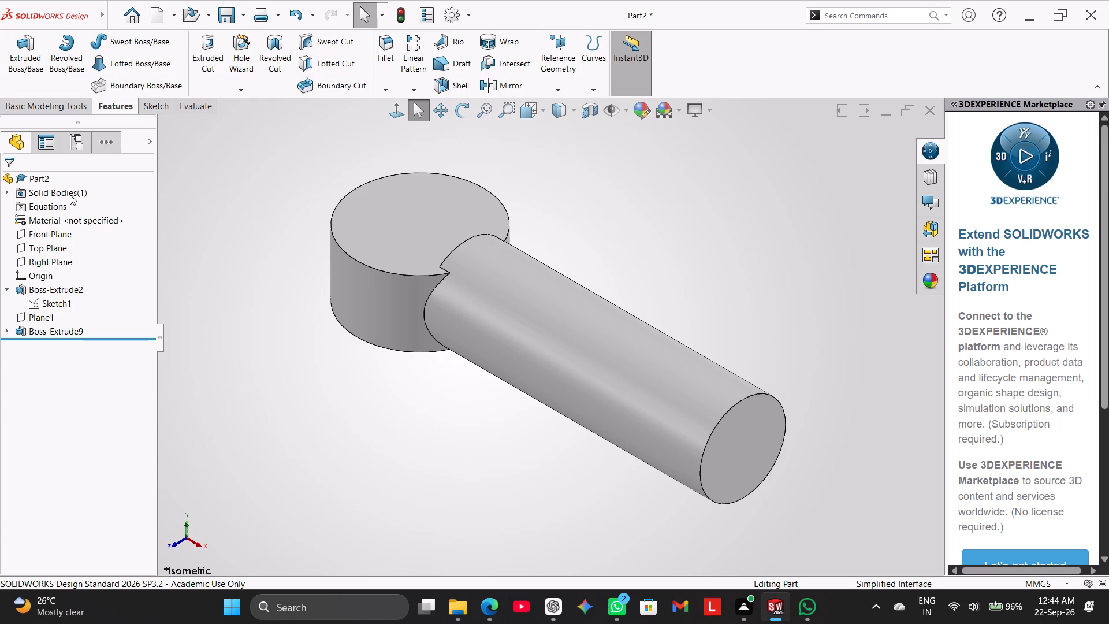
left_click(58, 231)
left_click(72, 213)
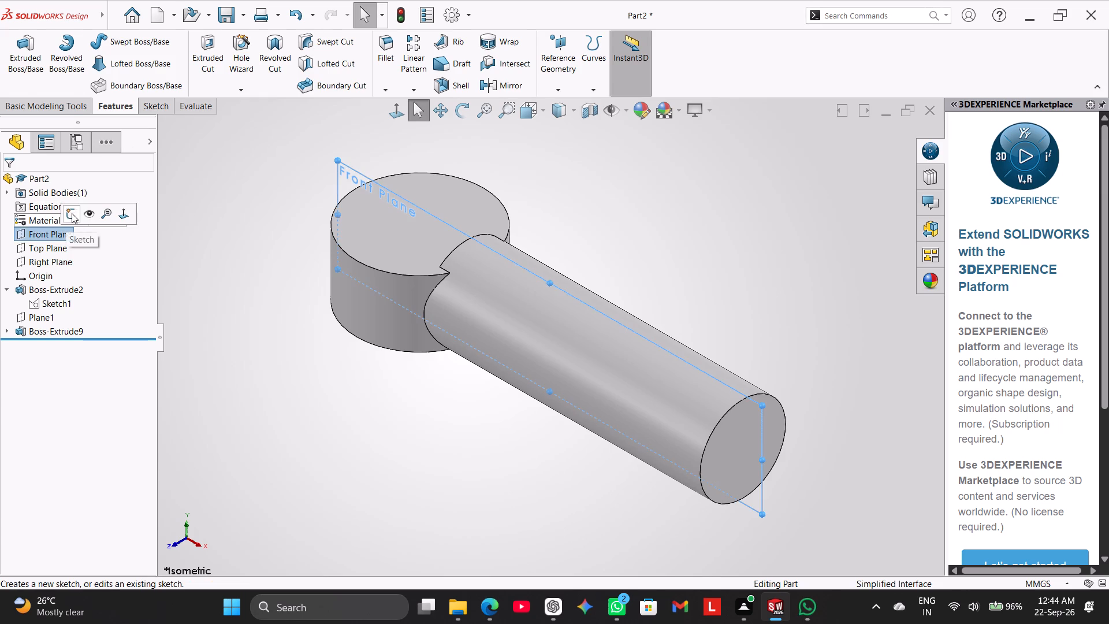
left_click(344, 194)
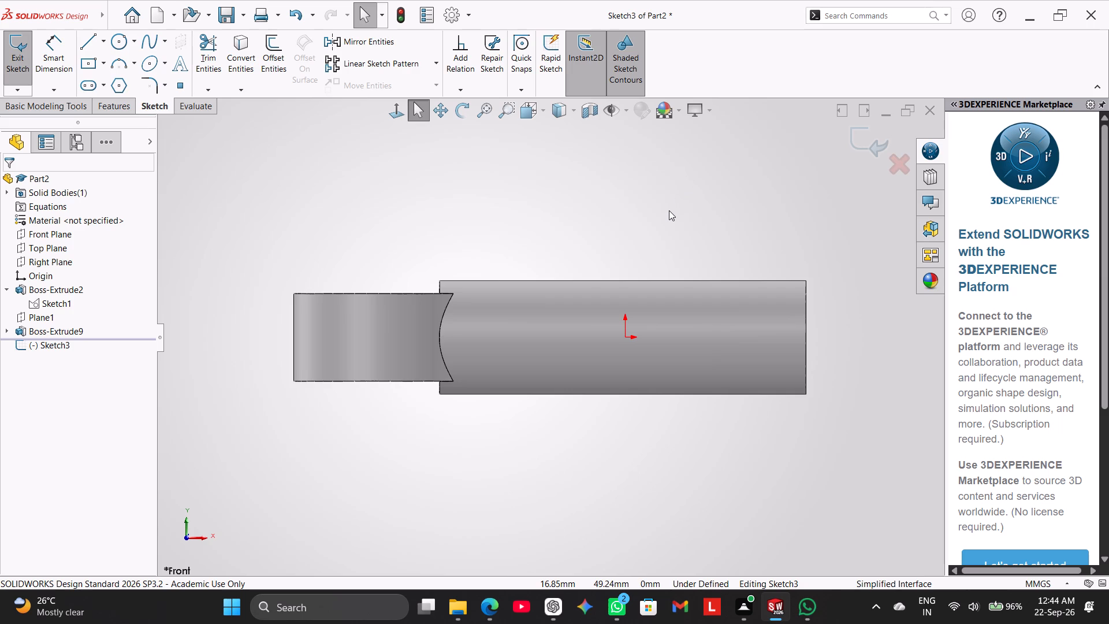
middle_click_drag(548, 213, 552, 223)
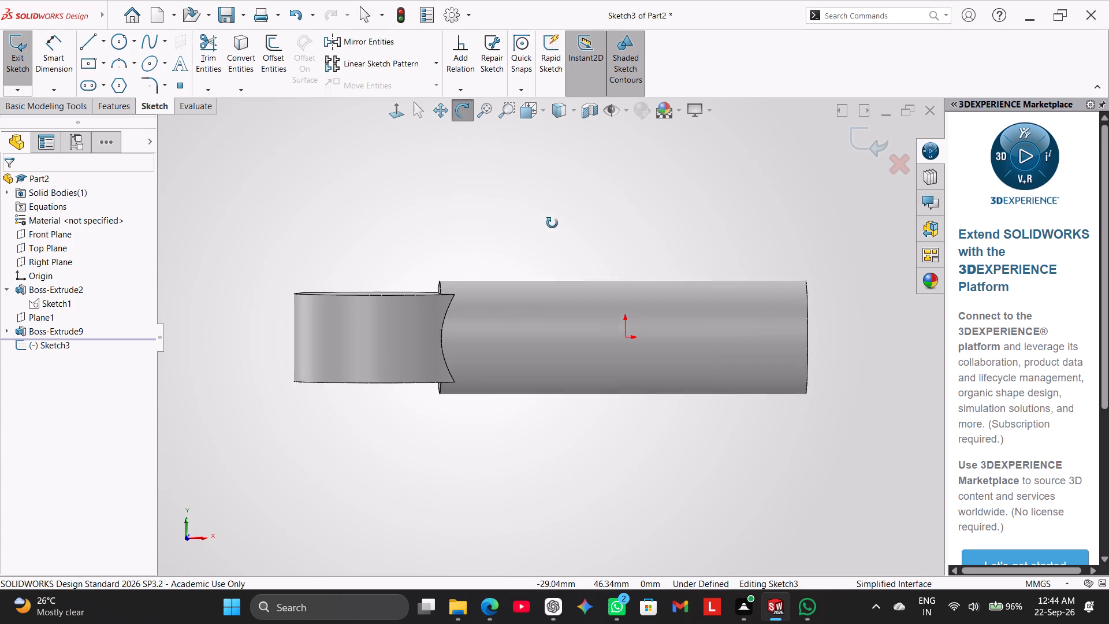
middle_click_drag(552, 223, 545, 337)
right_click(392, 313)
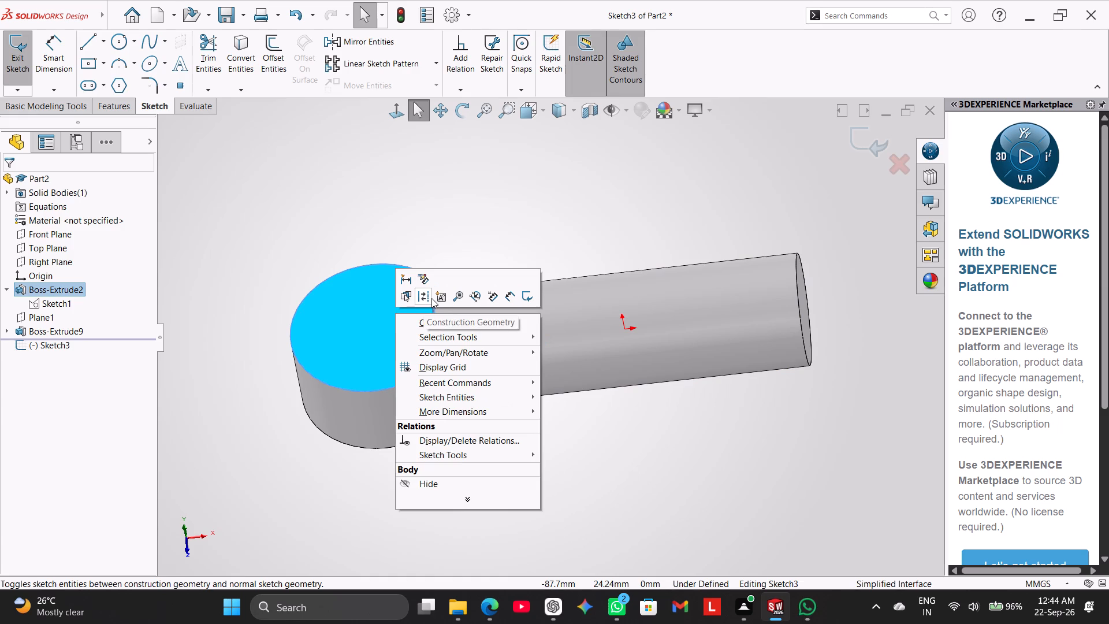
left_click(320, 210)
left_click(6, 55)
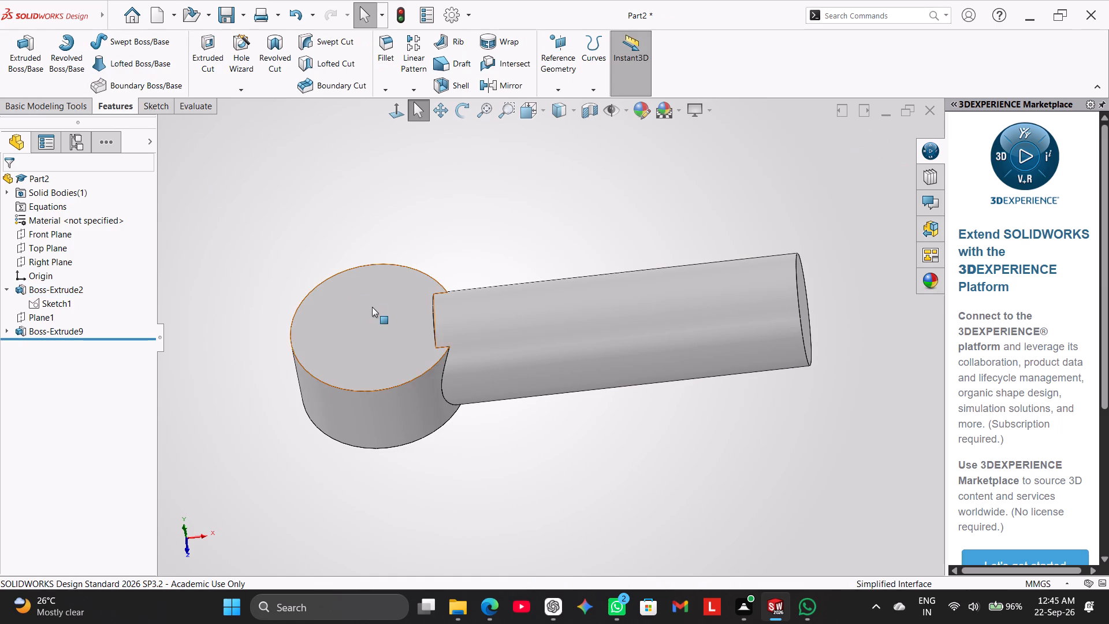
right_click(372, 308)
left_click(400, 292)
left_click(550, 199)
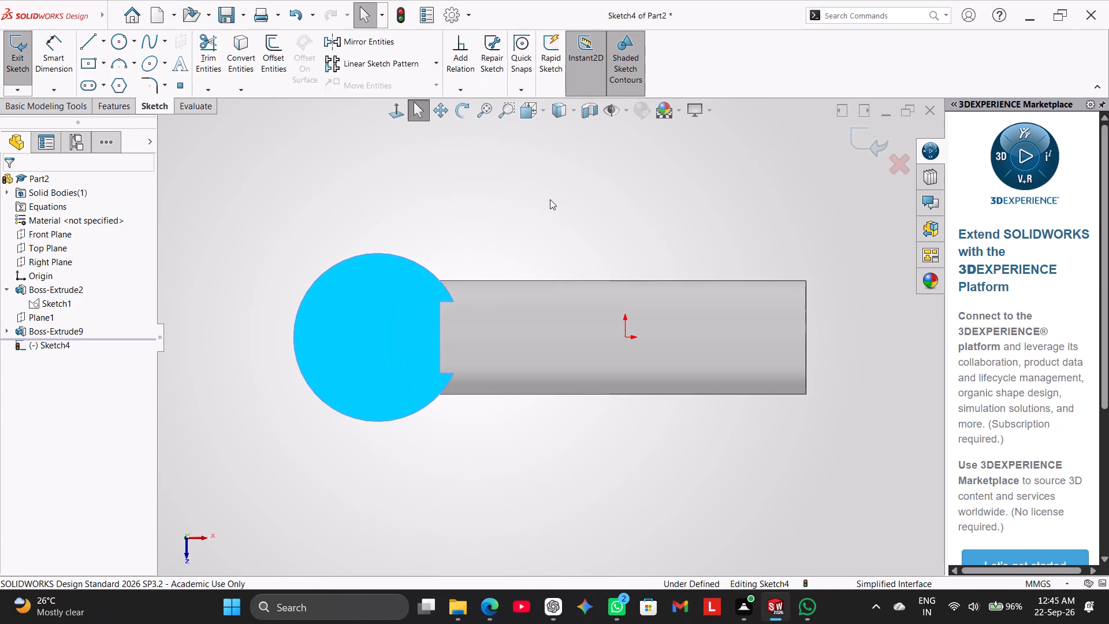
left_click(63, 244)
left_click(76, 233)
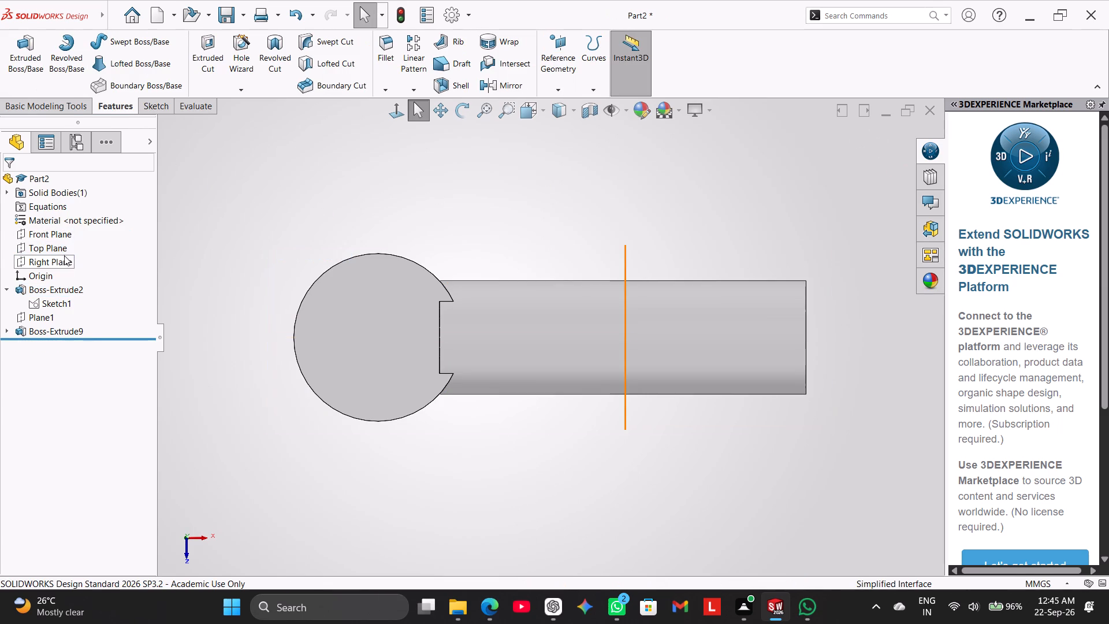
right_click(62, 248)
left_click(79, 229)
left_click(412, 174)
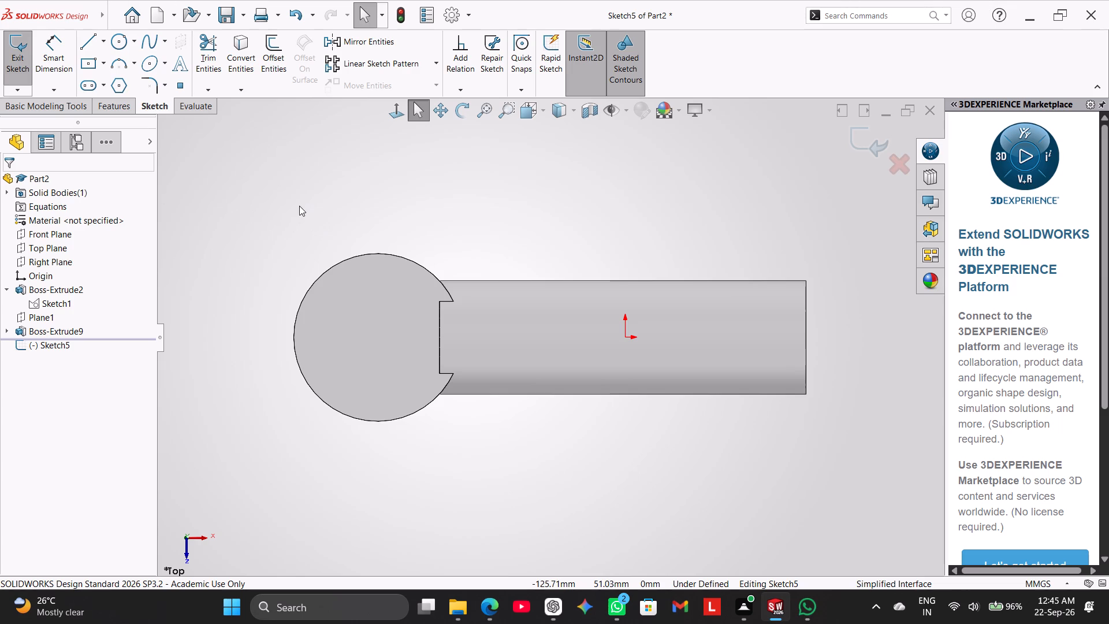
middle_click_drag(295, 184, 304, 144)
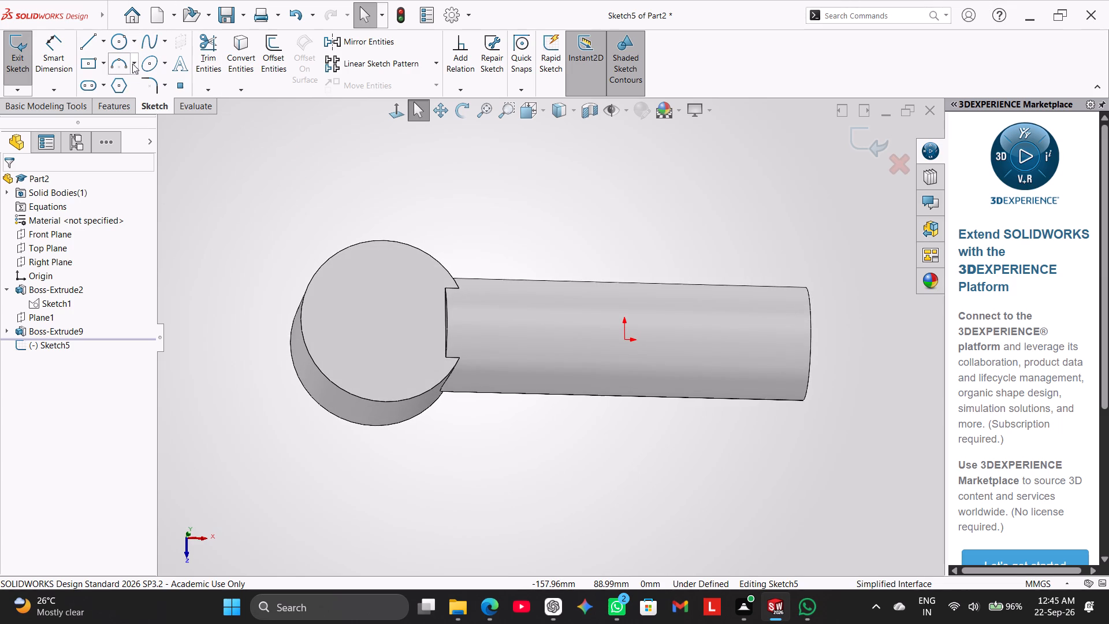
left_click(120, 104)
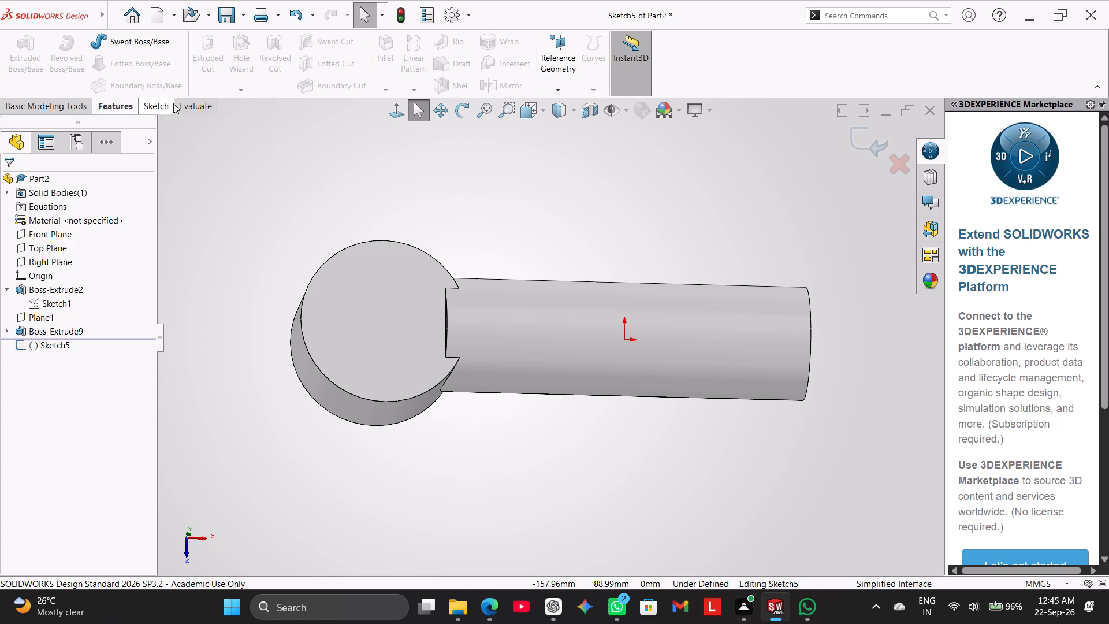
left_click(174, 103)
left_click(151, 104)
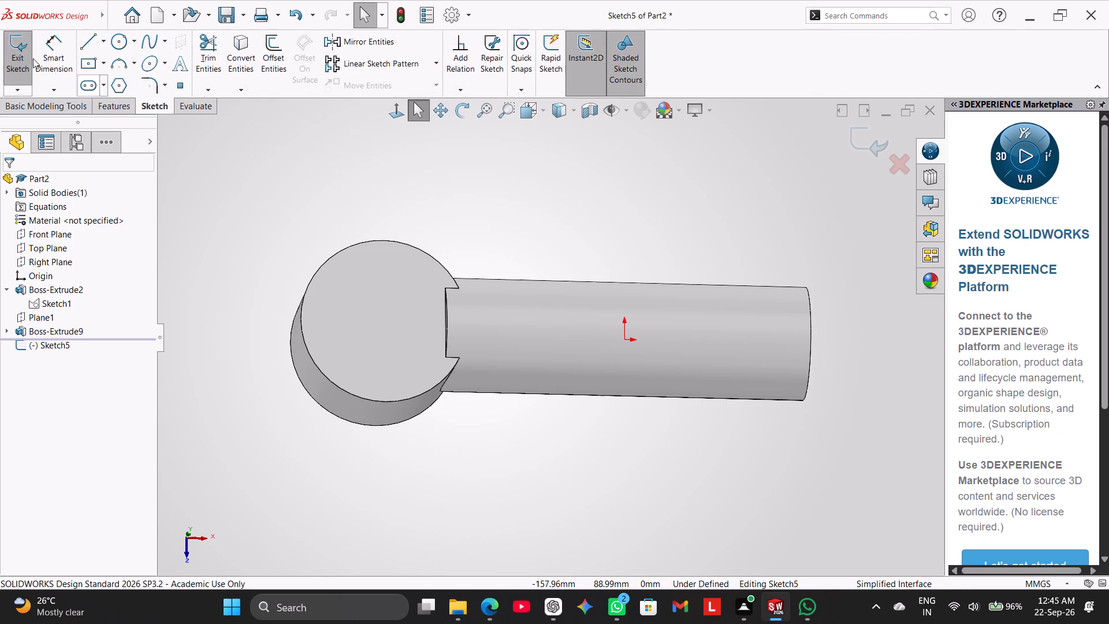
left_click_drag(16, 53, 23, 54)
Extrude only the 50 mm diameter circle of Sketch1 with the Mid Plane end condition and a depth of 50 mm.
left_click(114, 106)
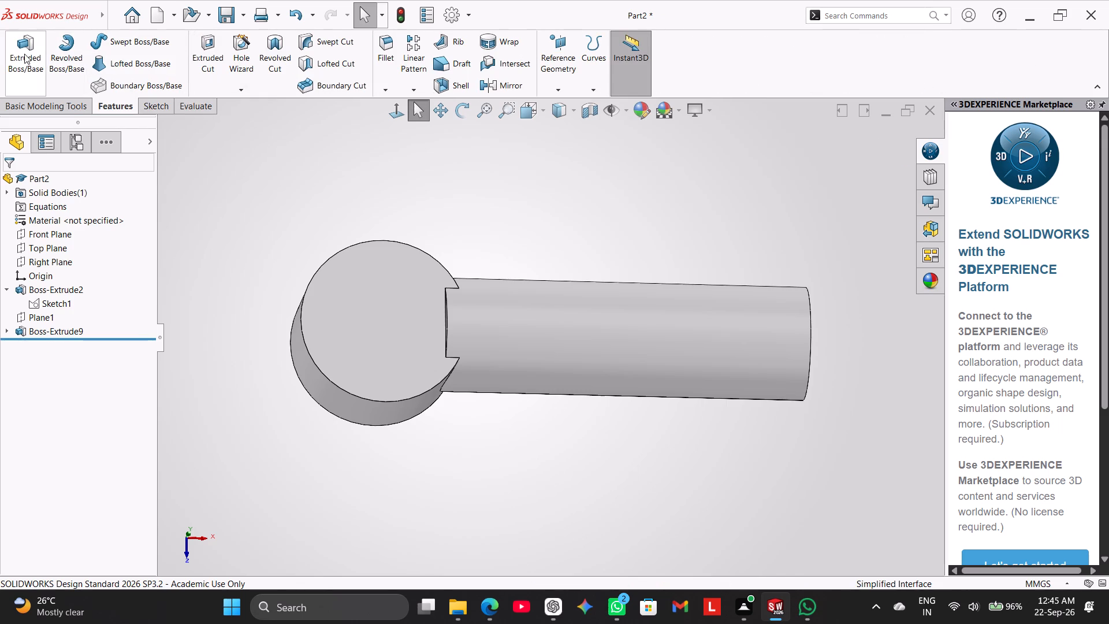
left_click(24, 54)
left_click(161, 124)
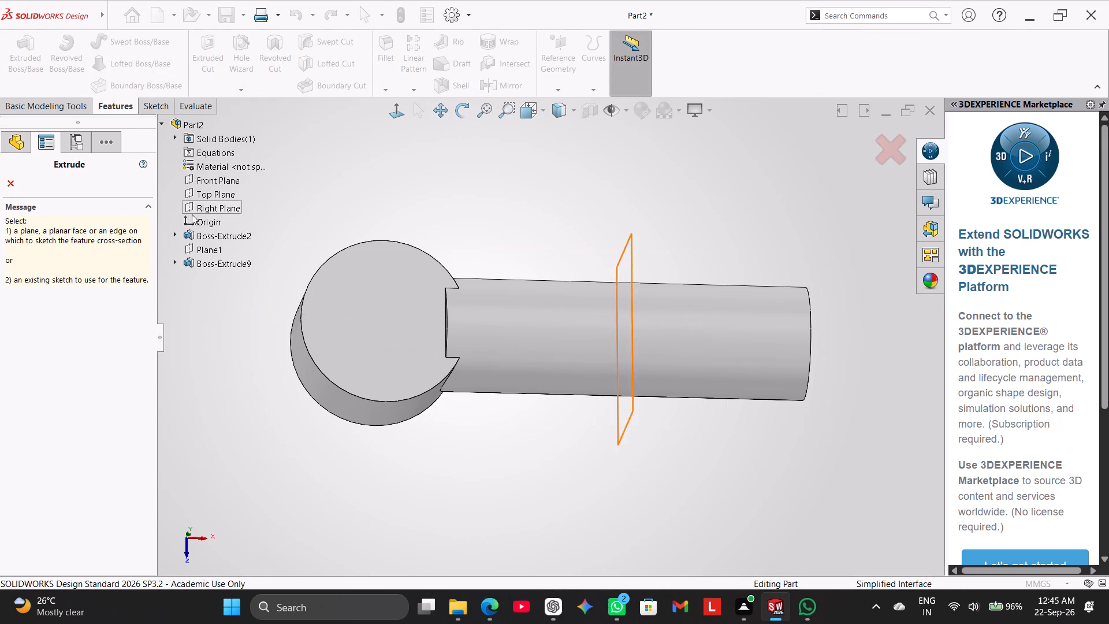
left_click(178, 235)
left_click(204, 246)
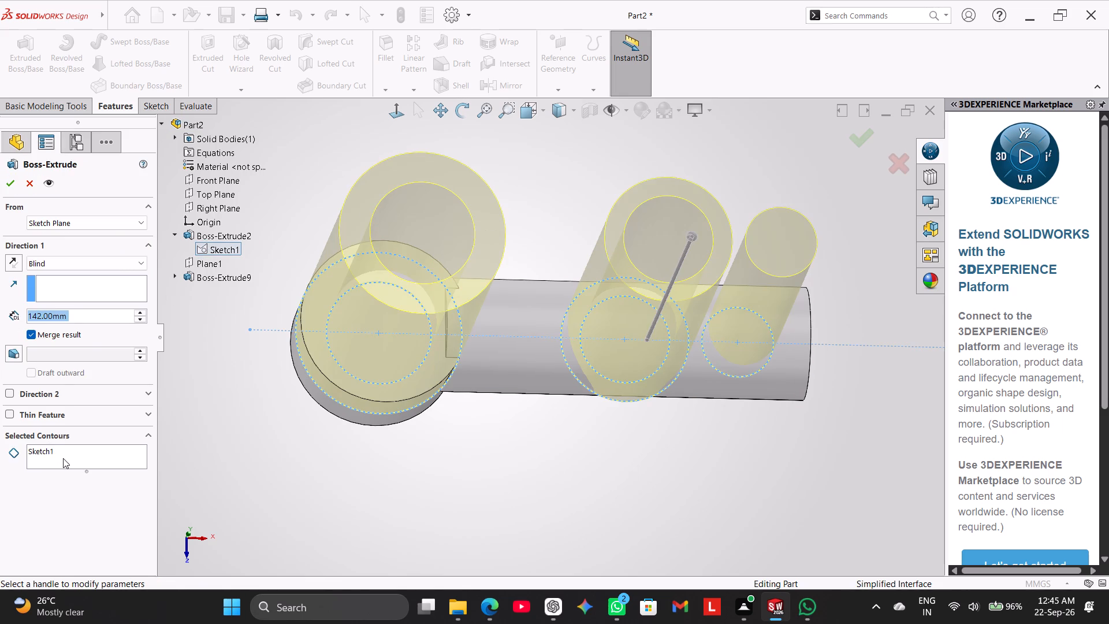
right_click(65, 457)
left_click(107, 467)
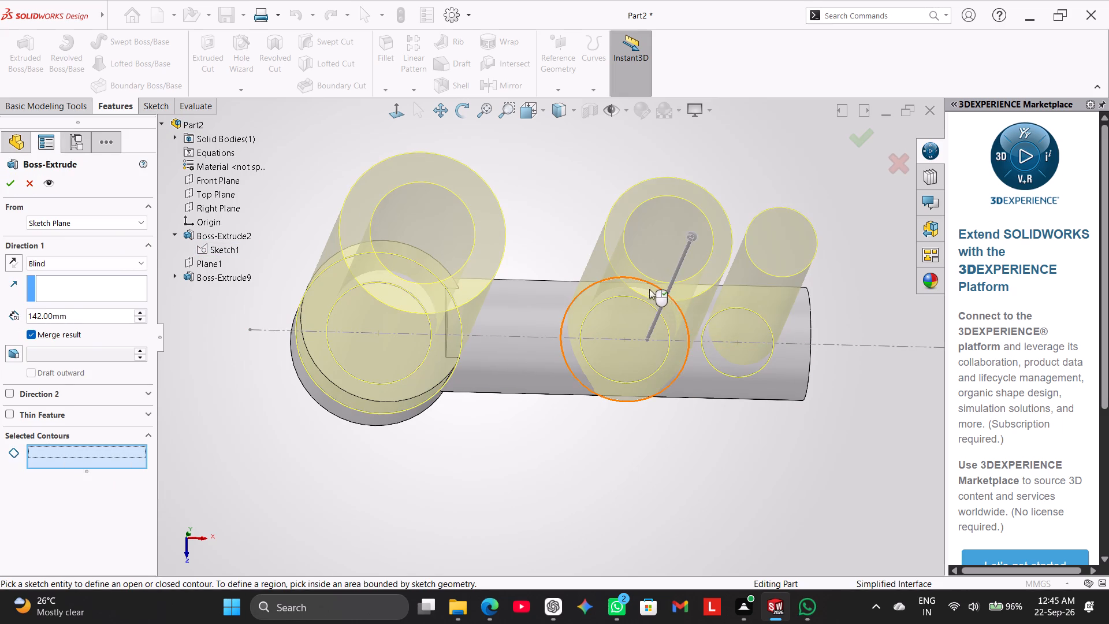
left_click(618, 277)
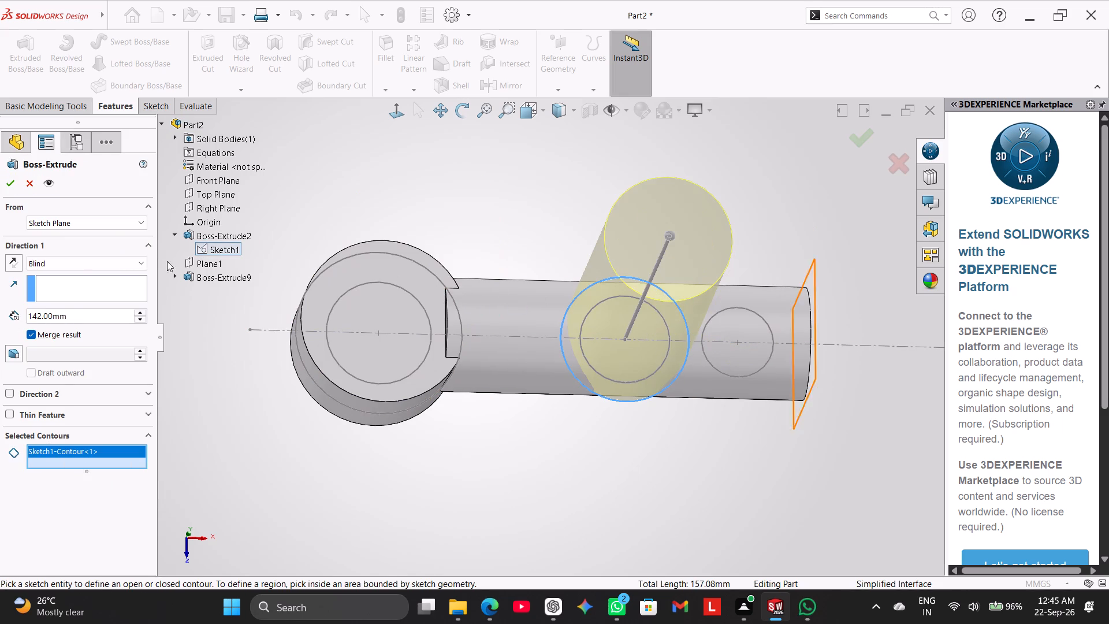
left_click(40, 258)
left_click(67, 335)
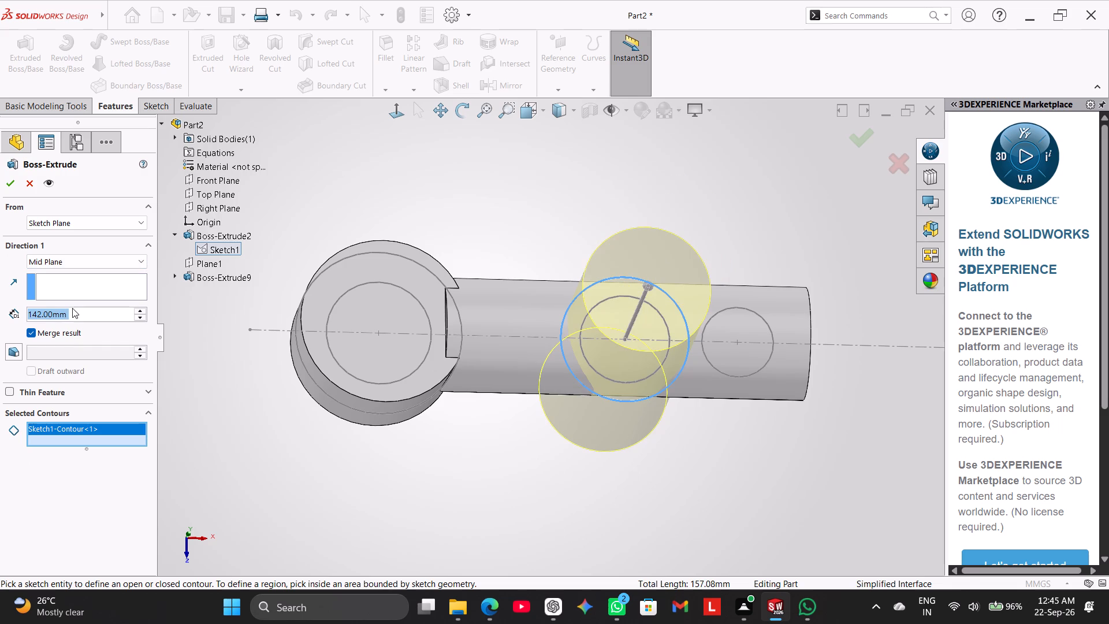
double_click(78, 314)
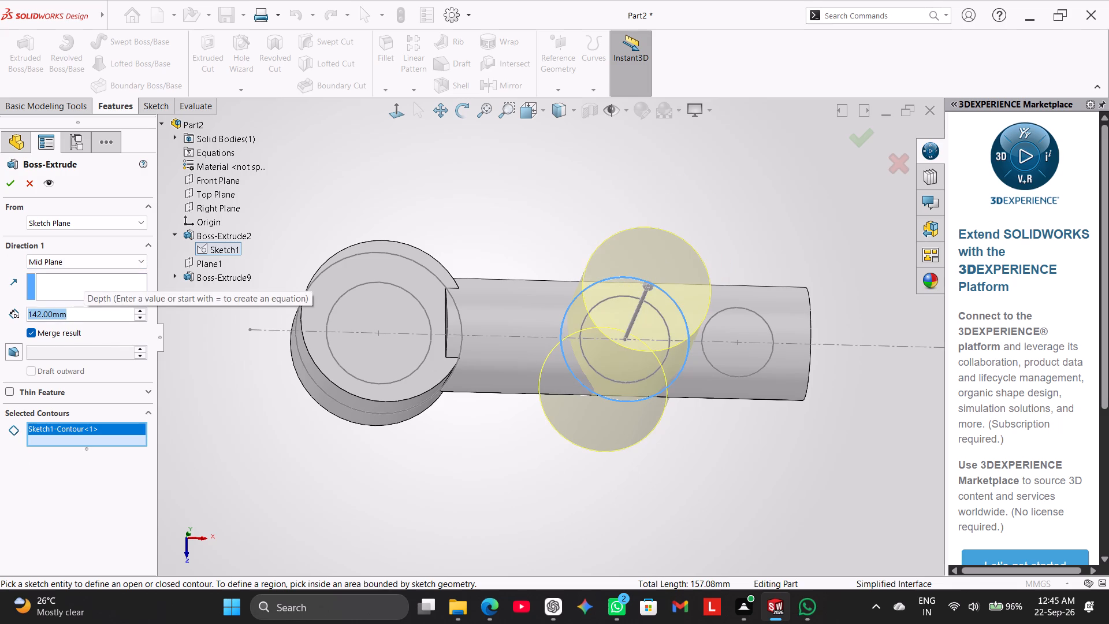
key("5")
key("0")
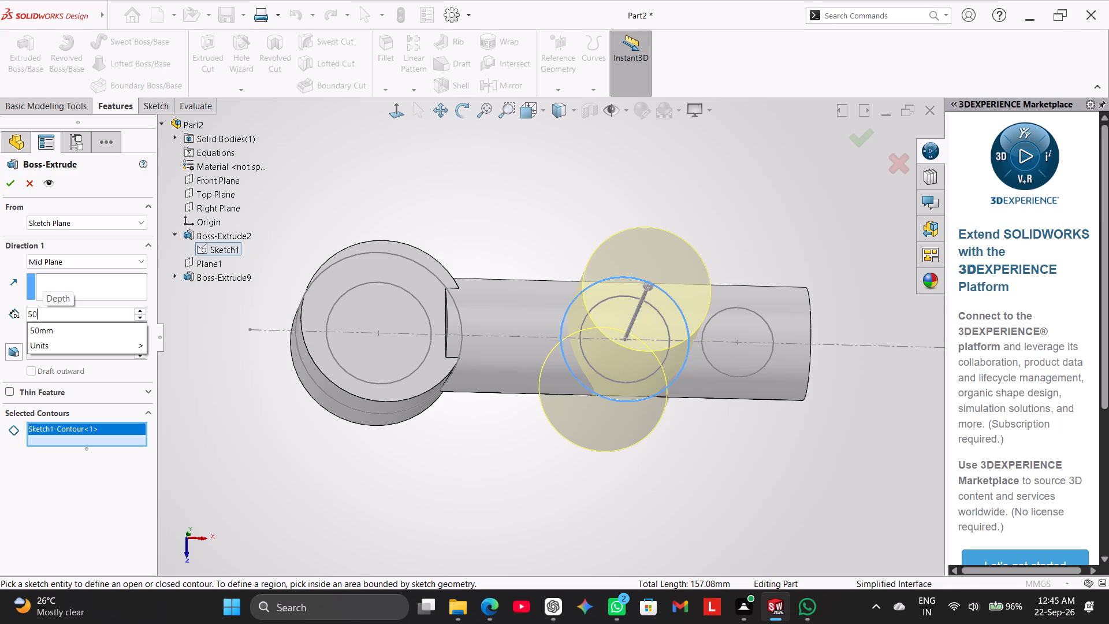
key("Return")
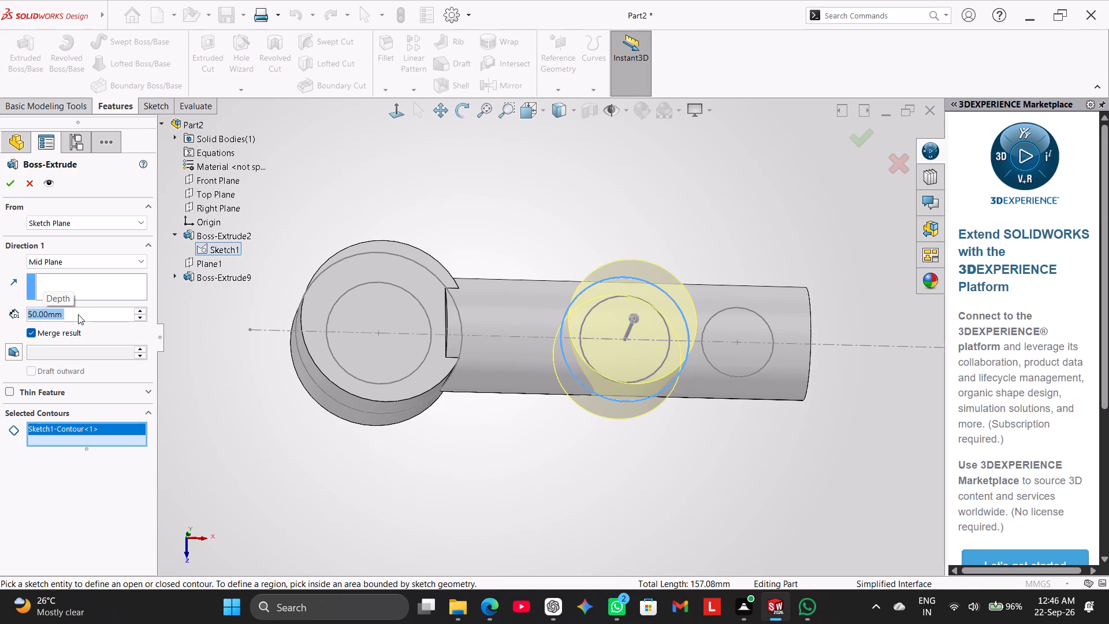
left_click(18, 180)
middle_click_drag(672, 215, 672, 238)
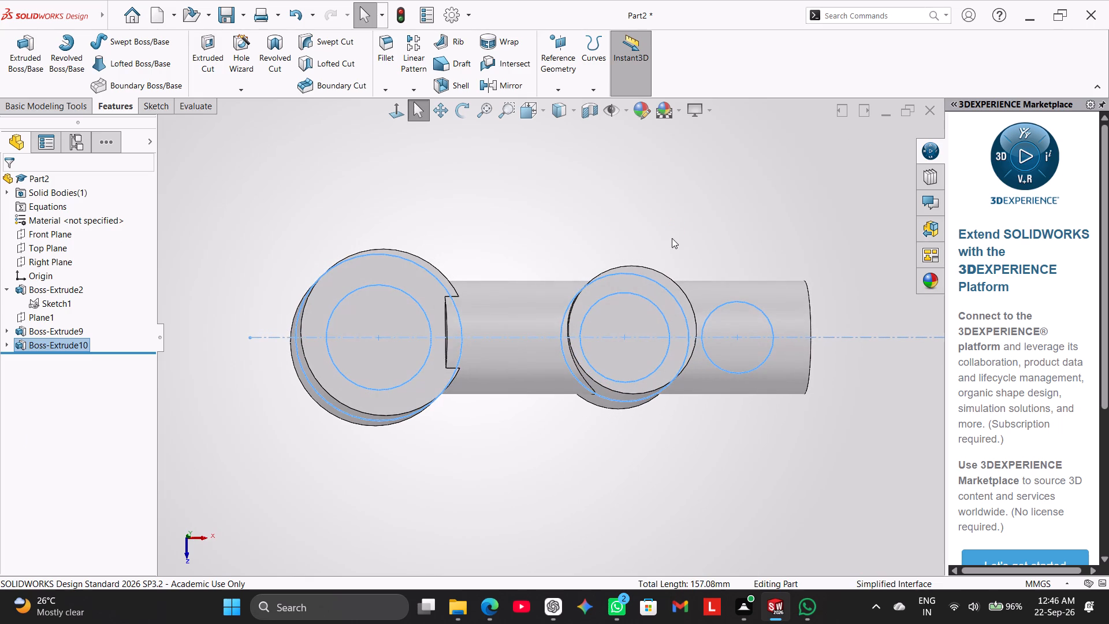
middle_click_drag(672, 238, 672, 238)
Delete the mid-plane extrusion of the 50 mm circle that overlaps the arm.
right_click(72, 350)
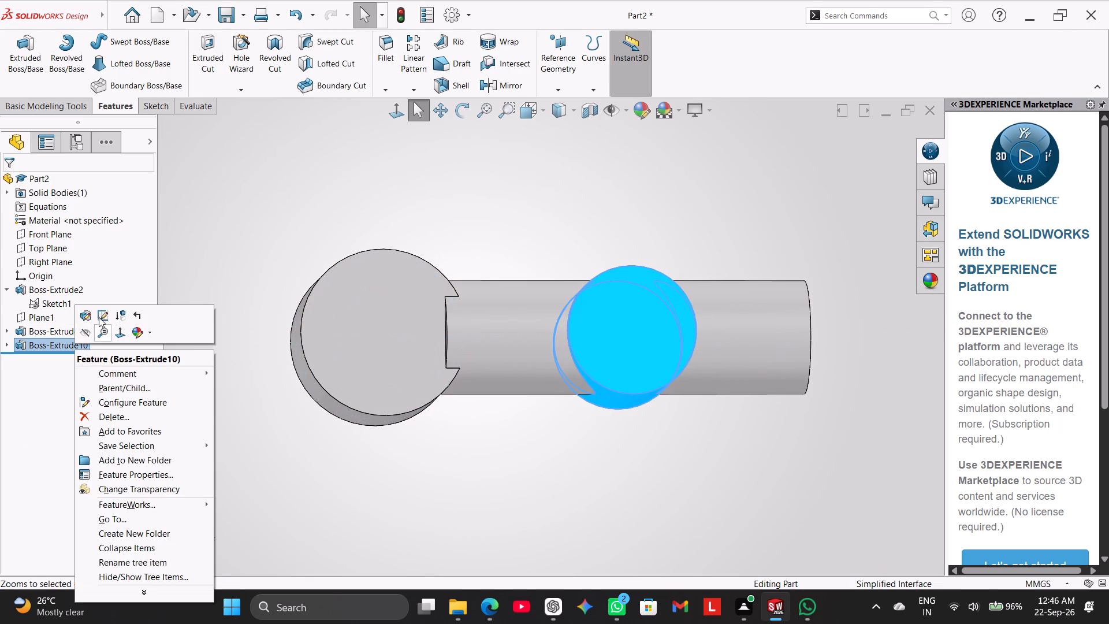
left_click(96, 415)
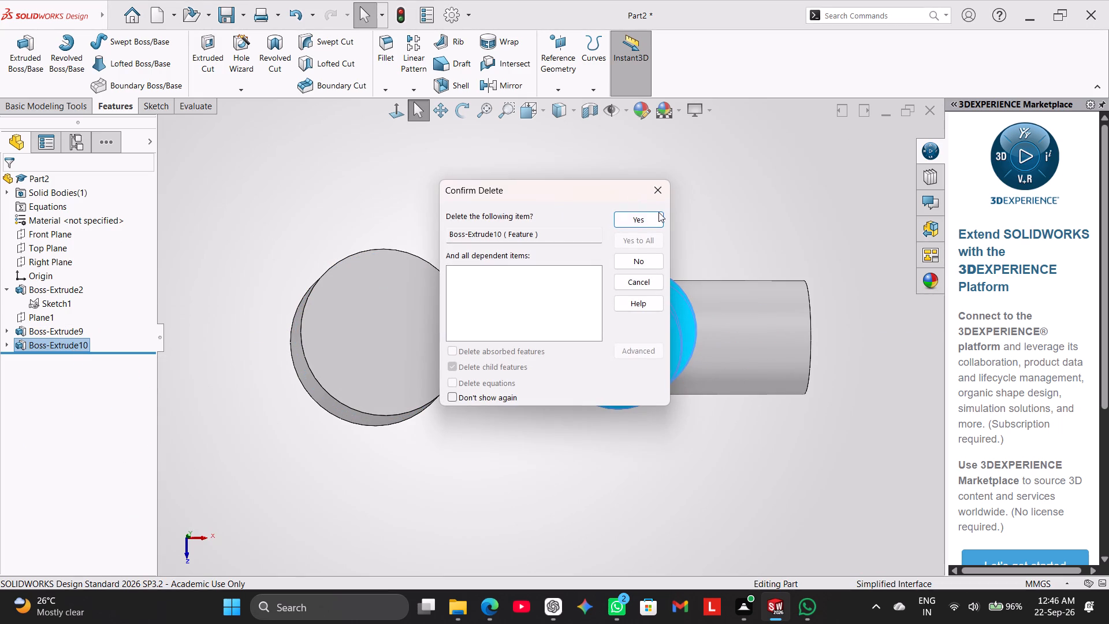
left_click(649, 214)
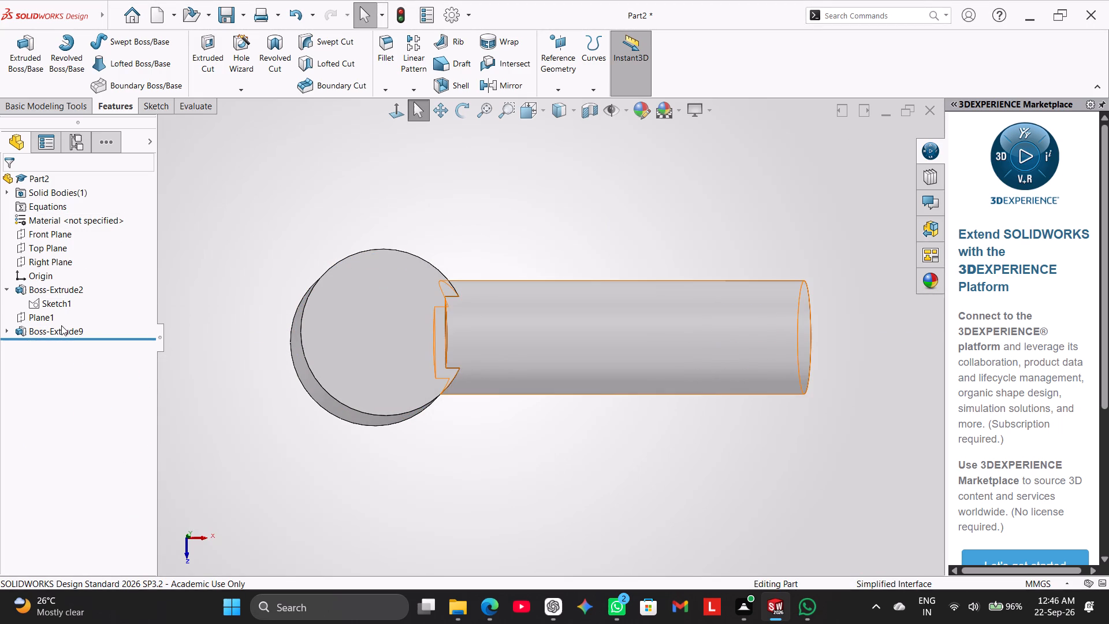
Open Sketch1, under the large cylinder's extrusion, for editing at its 50, 35 and 28 mm circles.
right_click(66, 306)
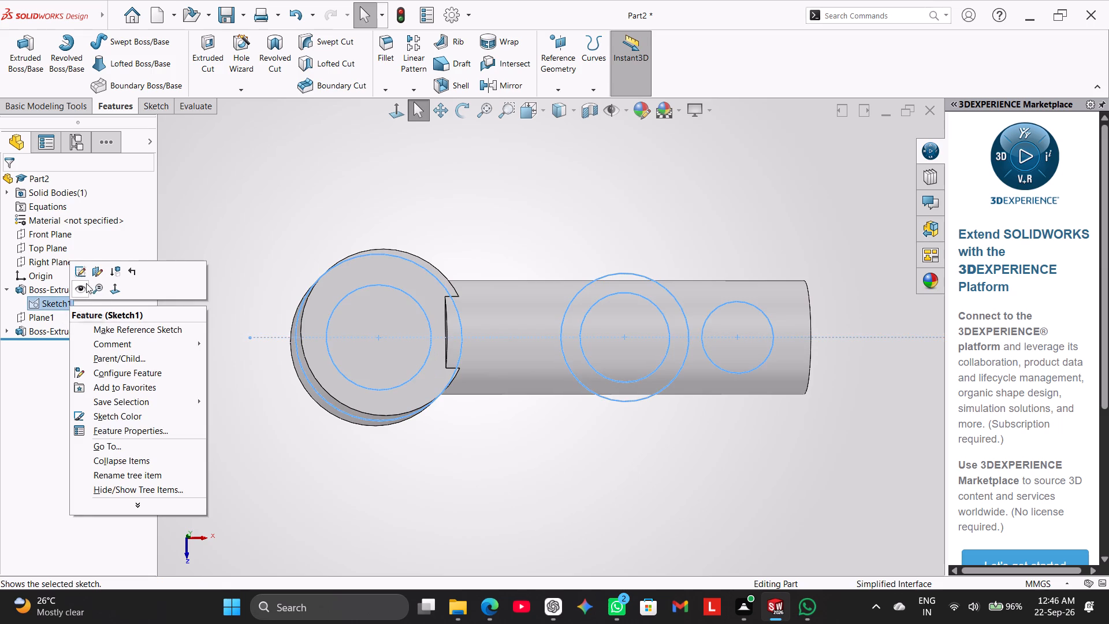
left_click(87, 273)
left_click(669, 185)
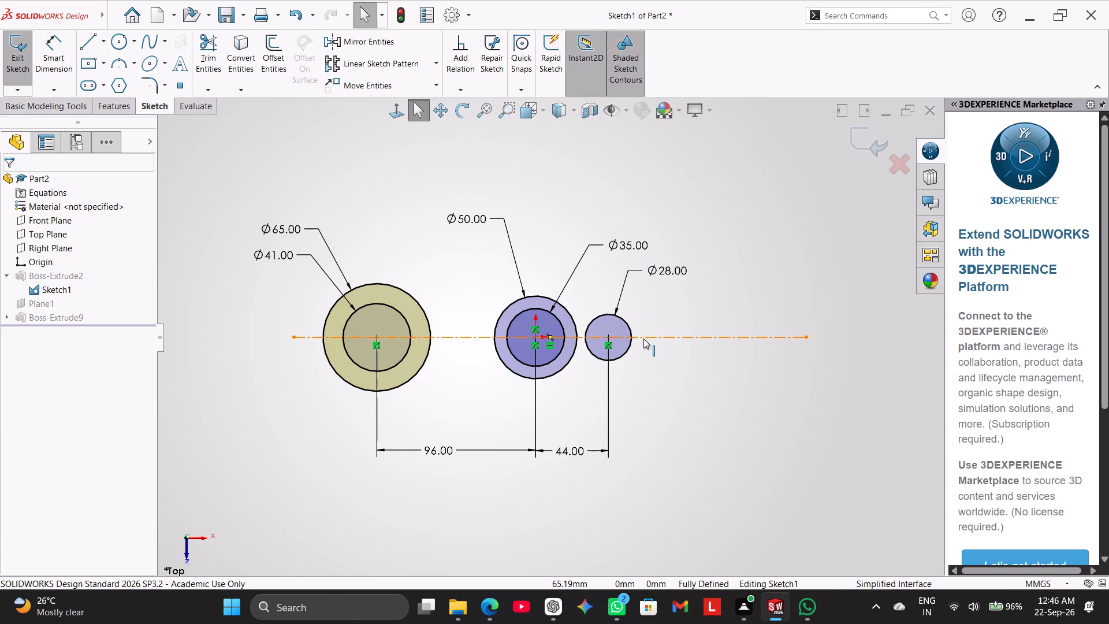
scroll(646, 428, "down", 2)
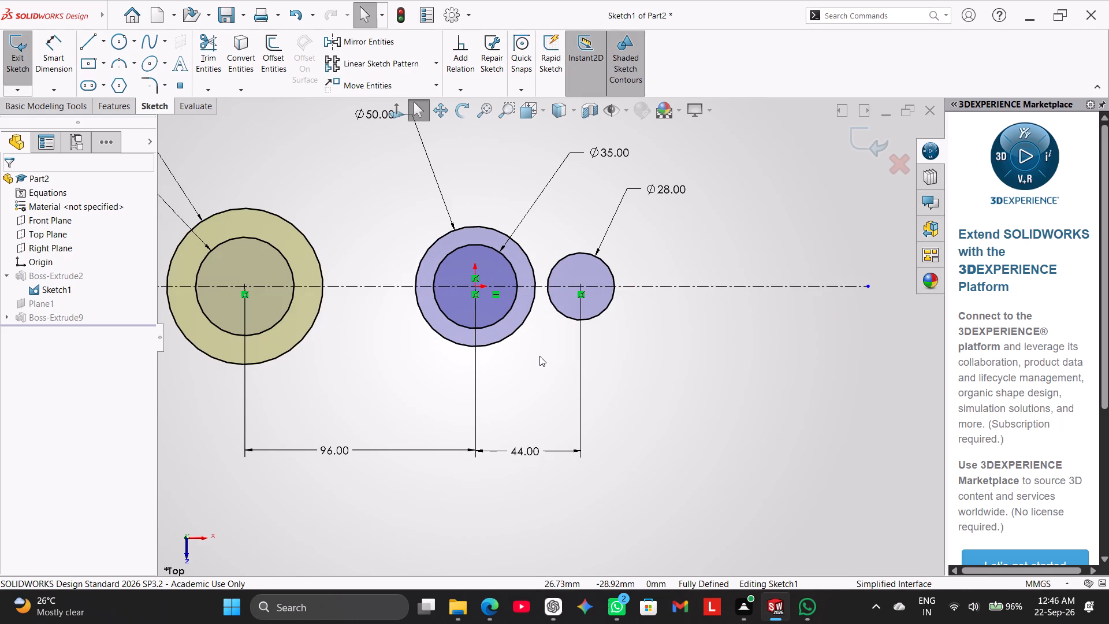
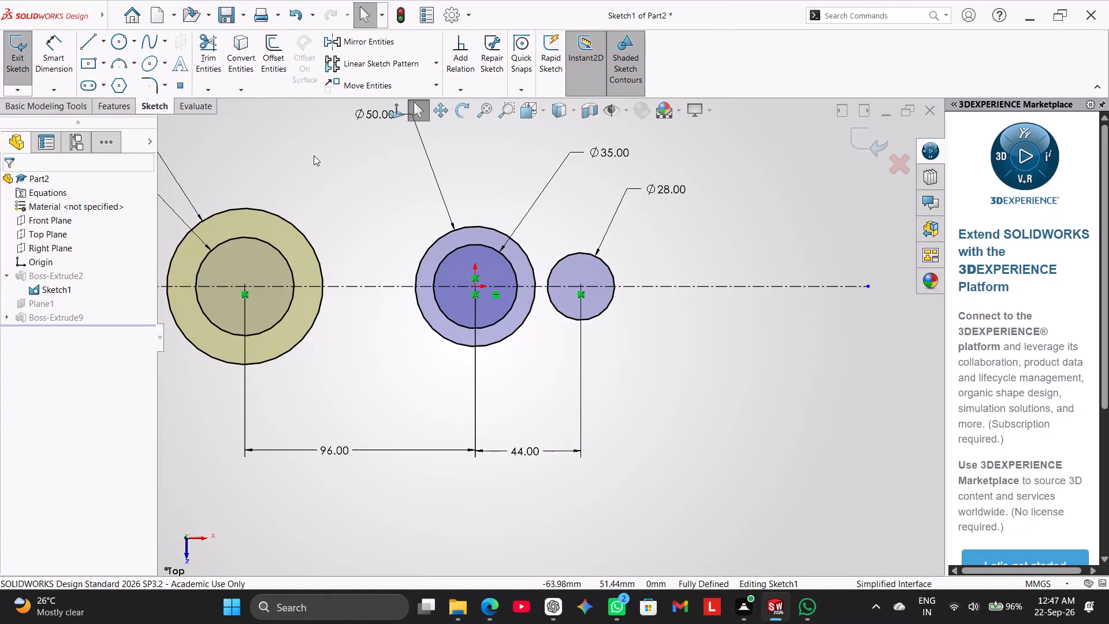
Sketch a vertical line about 49 mm long across the centerline, between the large concentric circles and the 50 mm circle.
left_click(87, 44)
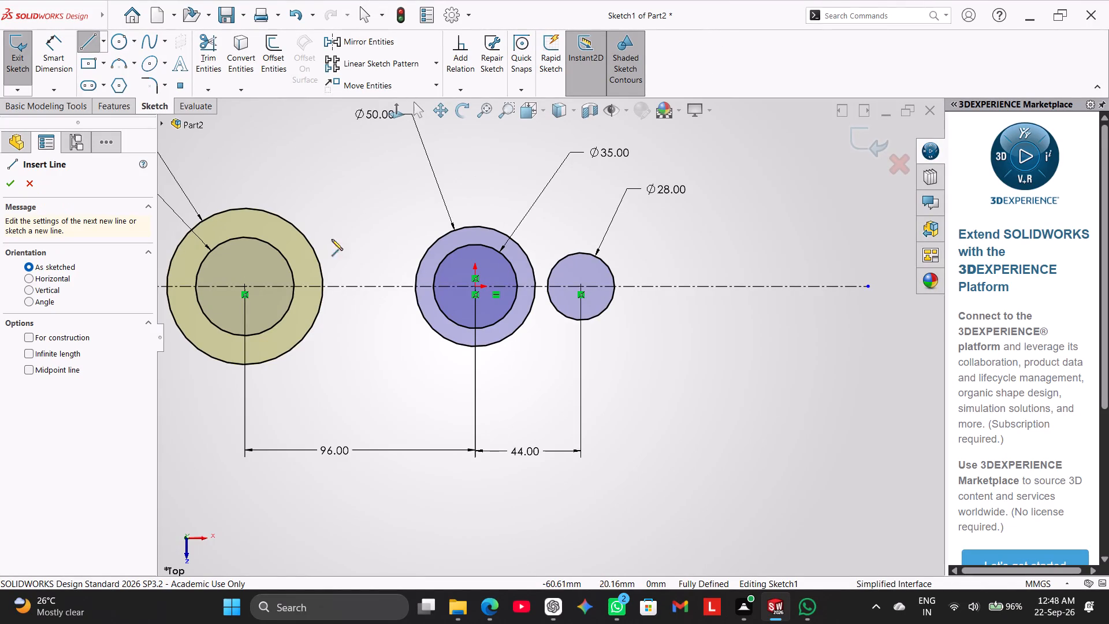
left_click(373, 237)
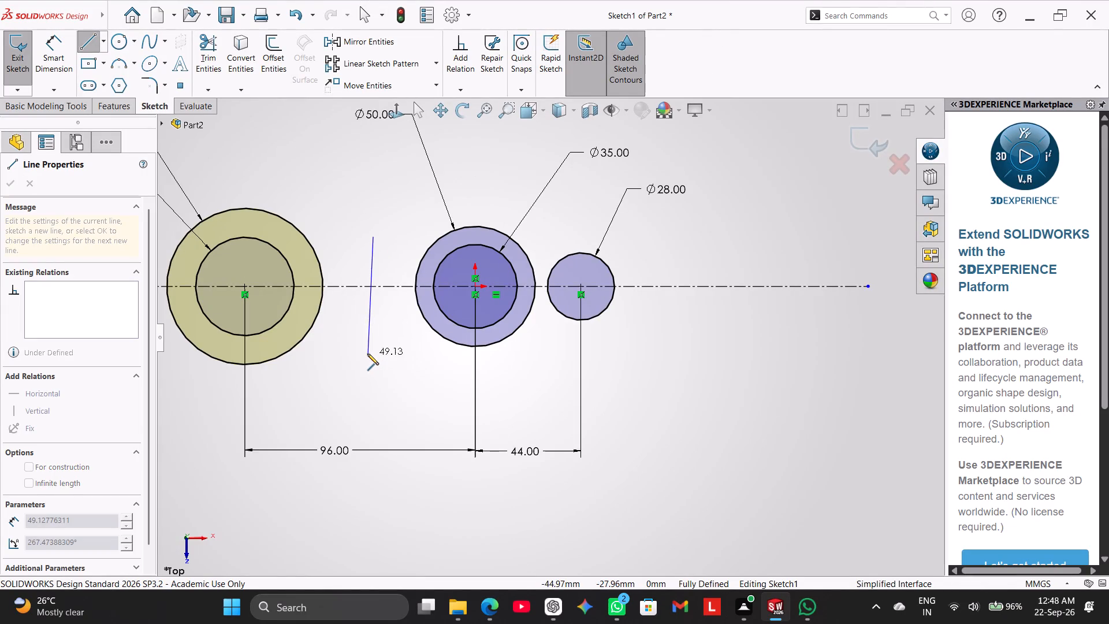
left_click(371, 354)
right_click(397, 336)
left_click(420, 341)
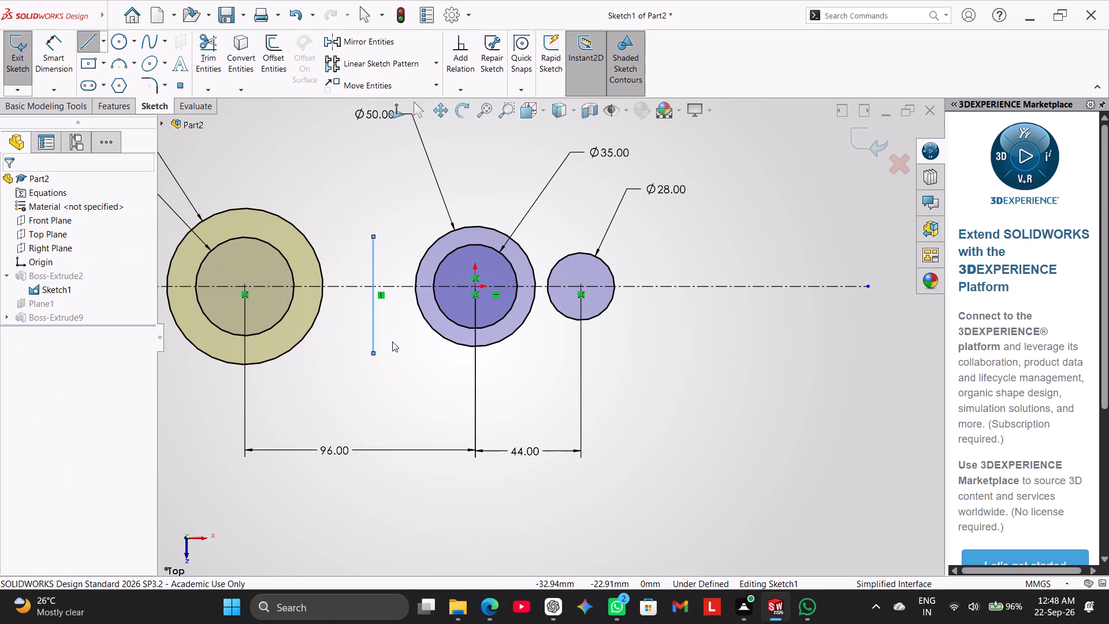
Add a Midpoint relation between the horizontal centerline and the midpoint of the vertical line.
left_click(373, 294, "ctrl")
left_click(382, 288, "ctrl")
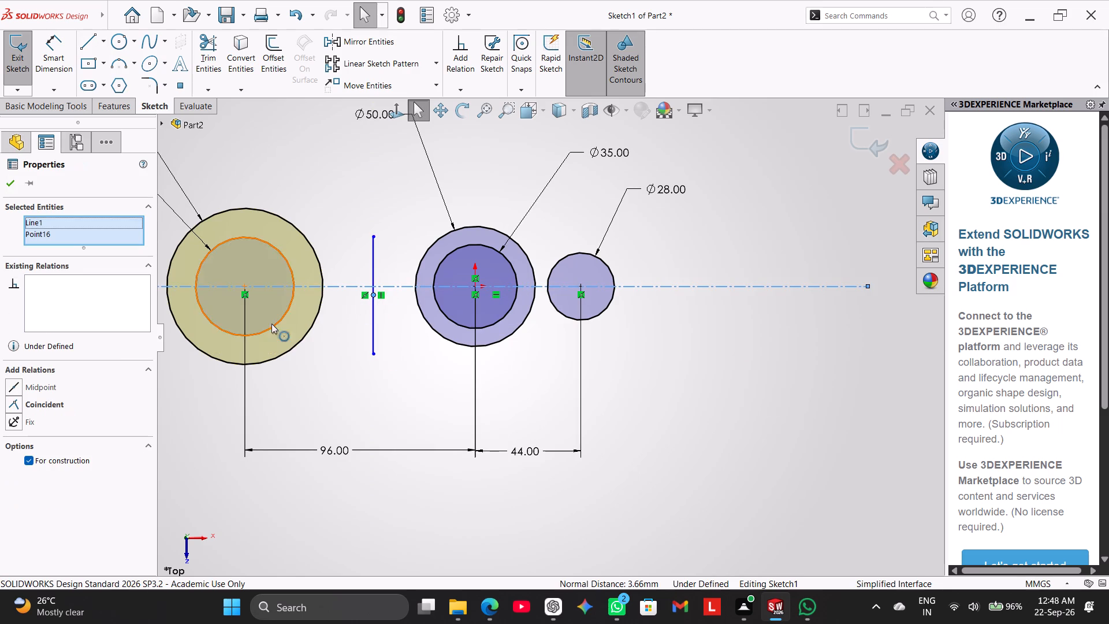
left_click(45, 392)
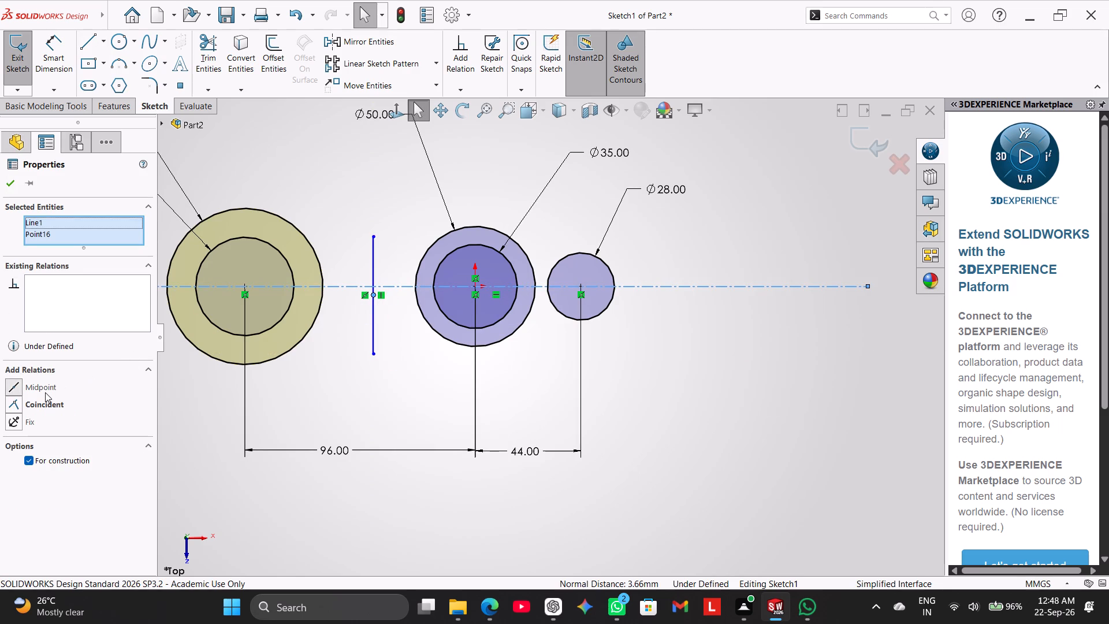
left_click(318, 177)
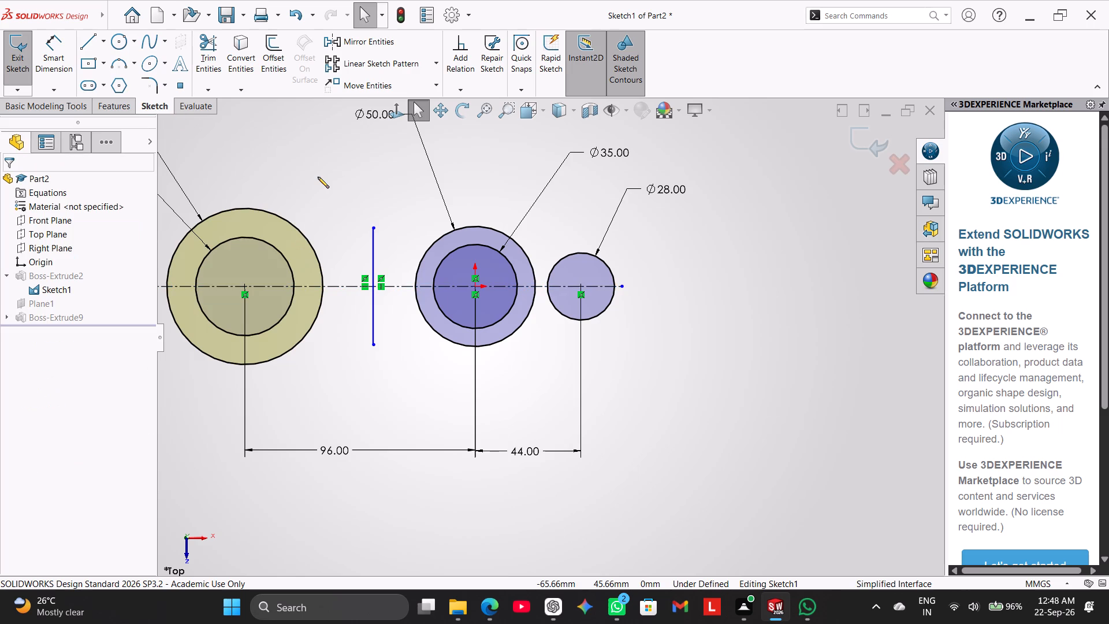
Dimension the vertical line's length as 45 mm.
left_click(71, 59)
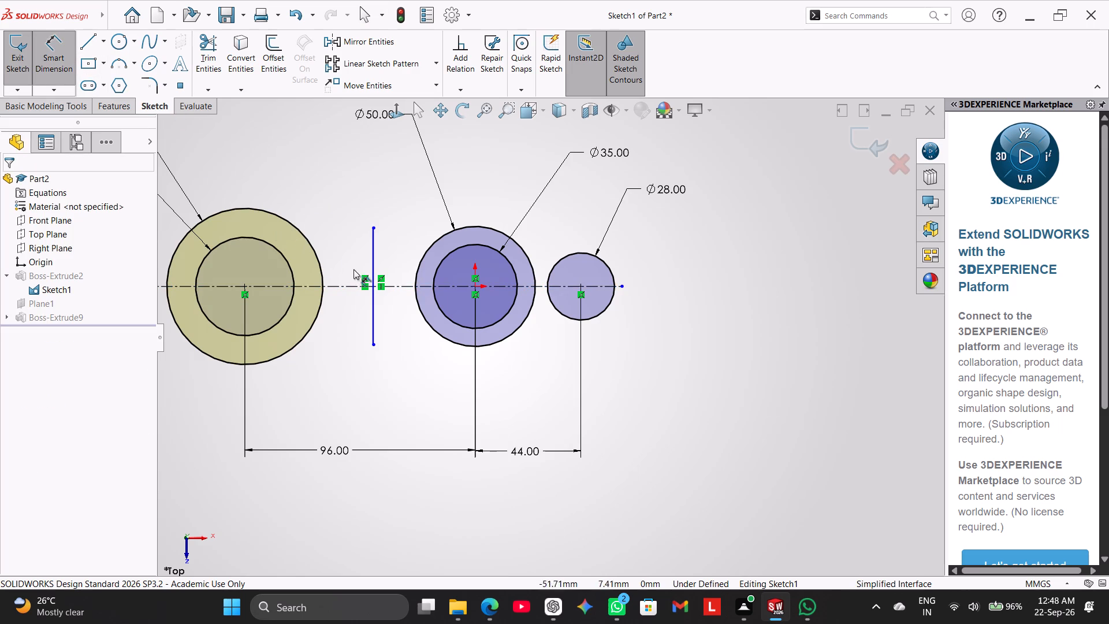
left_click(374, 267)
left_click(345, 265)
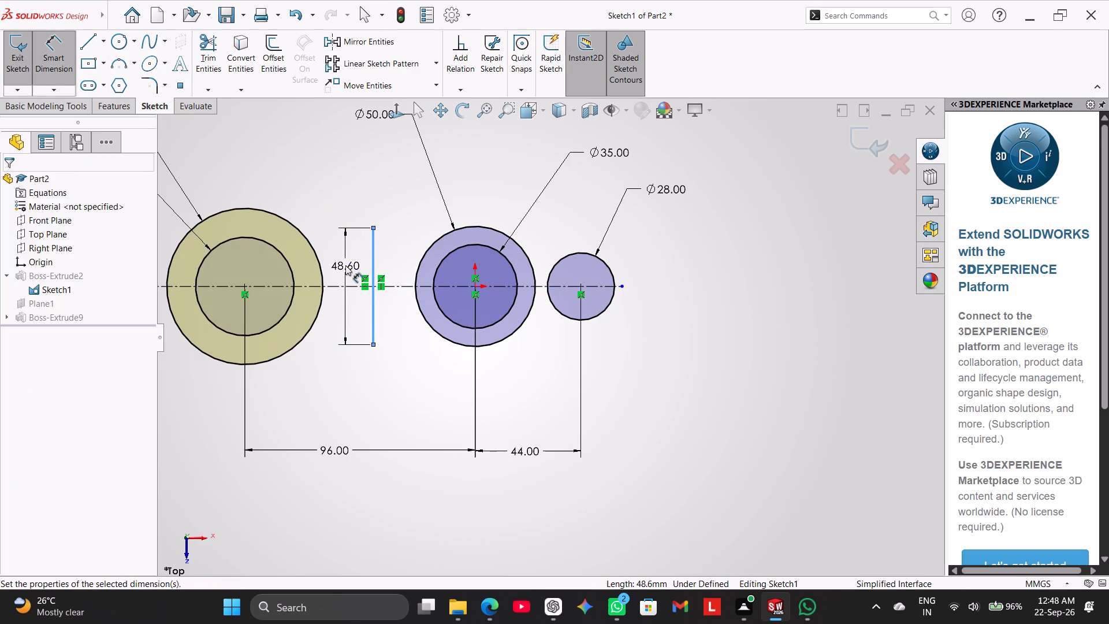
type("45")
key("Return")
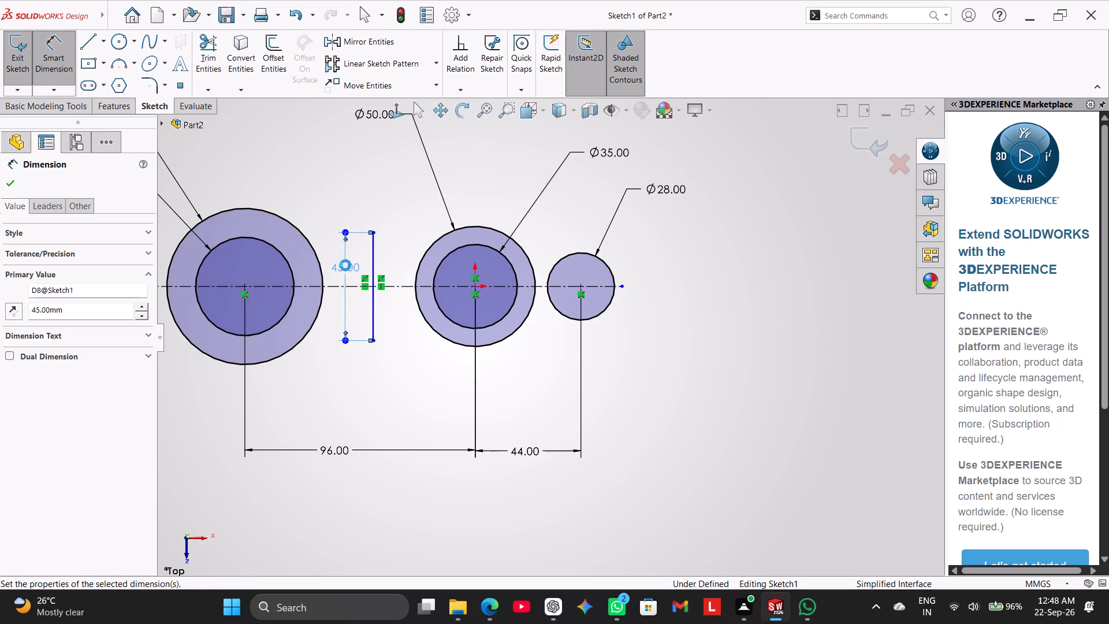
left_click(754, 259)
right_click(753, 259)
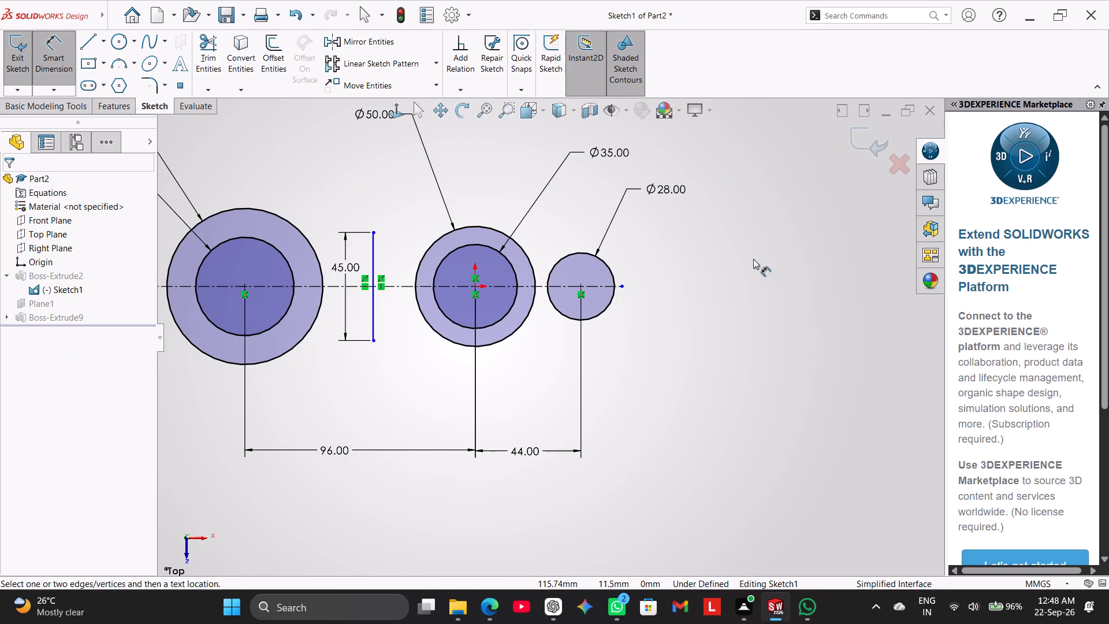
left_click(793, 292)
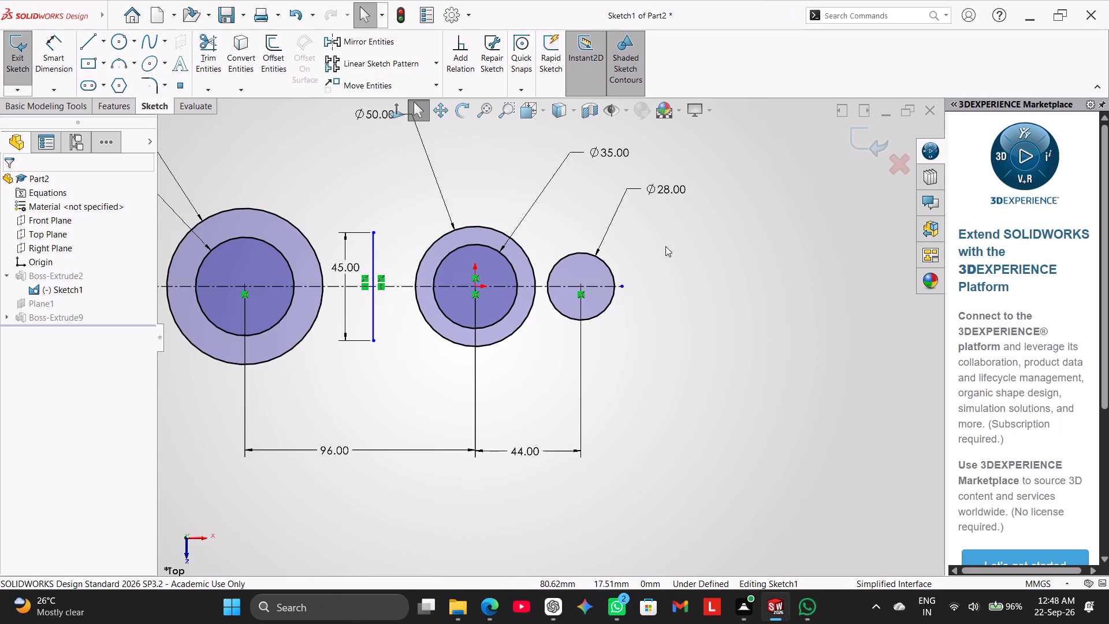
Set the vertical line's length to 26 mm.
double_click(370, 259)
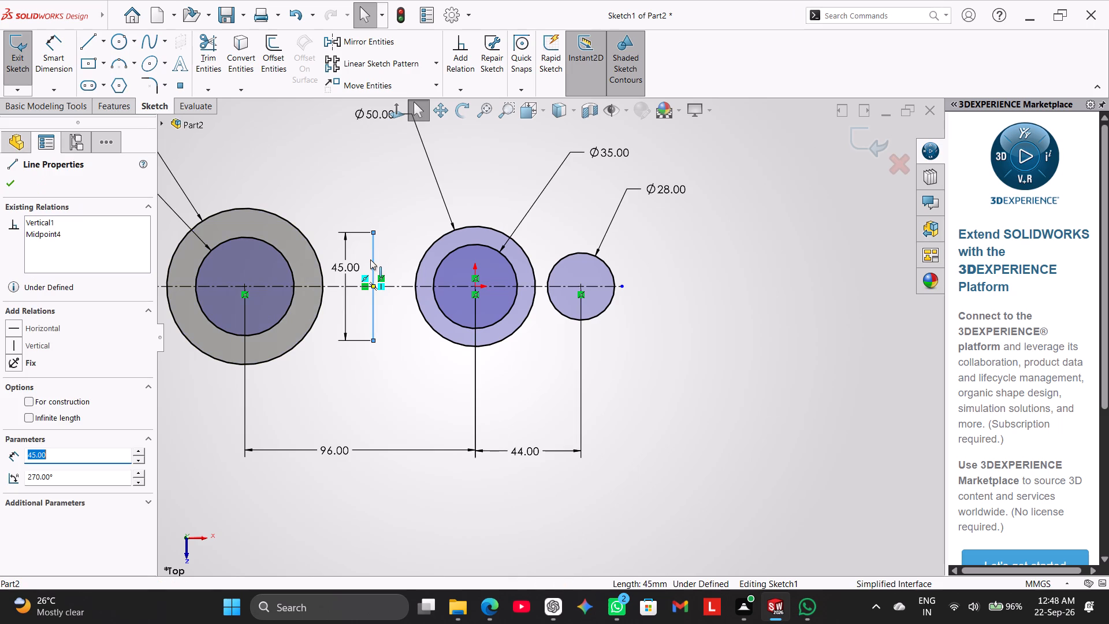
double_click(349, 267)
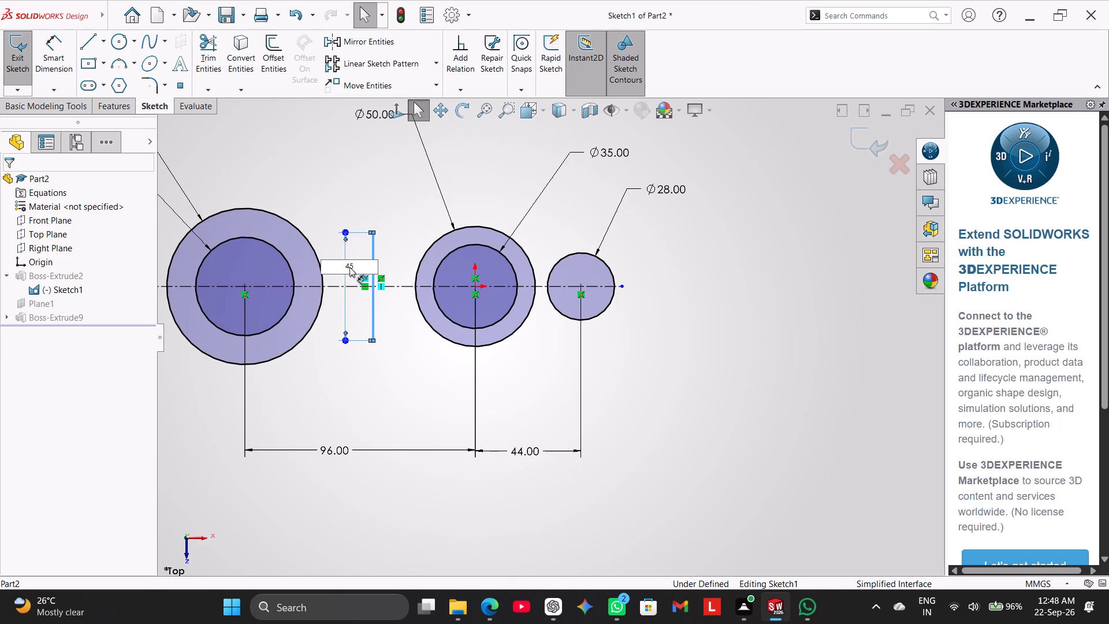
double_click(352, 267)
type("26")
key("Return")
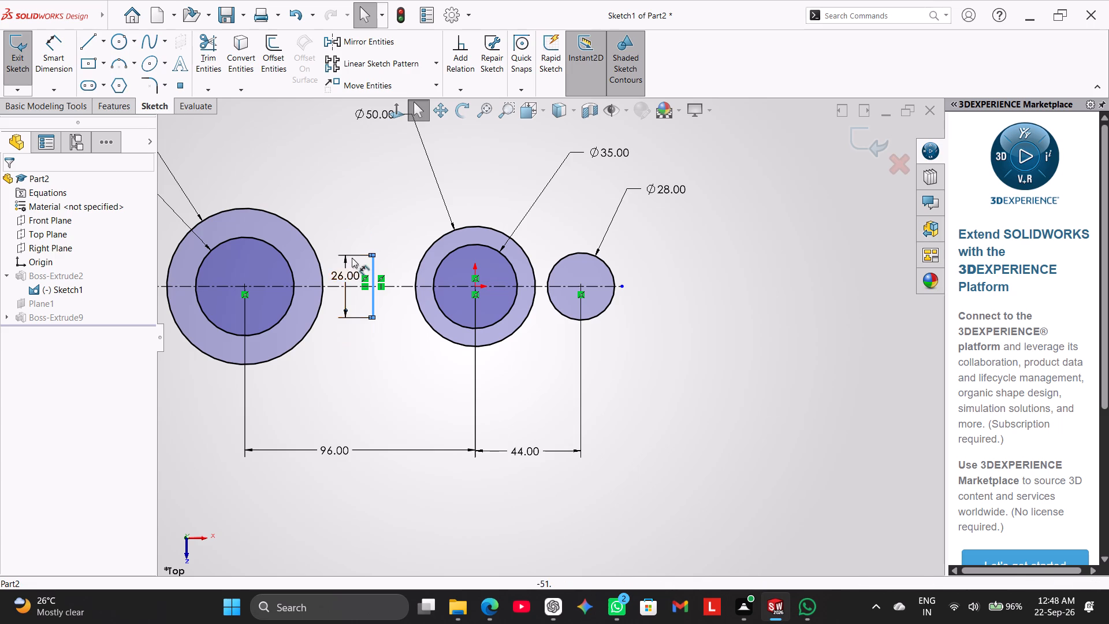
left_click(375, 221)
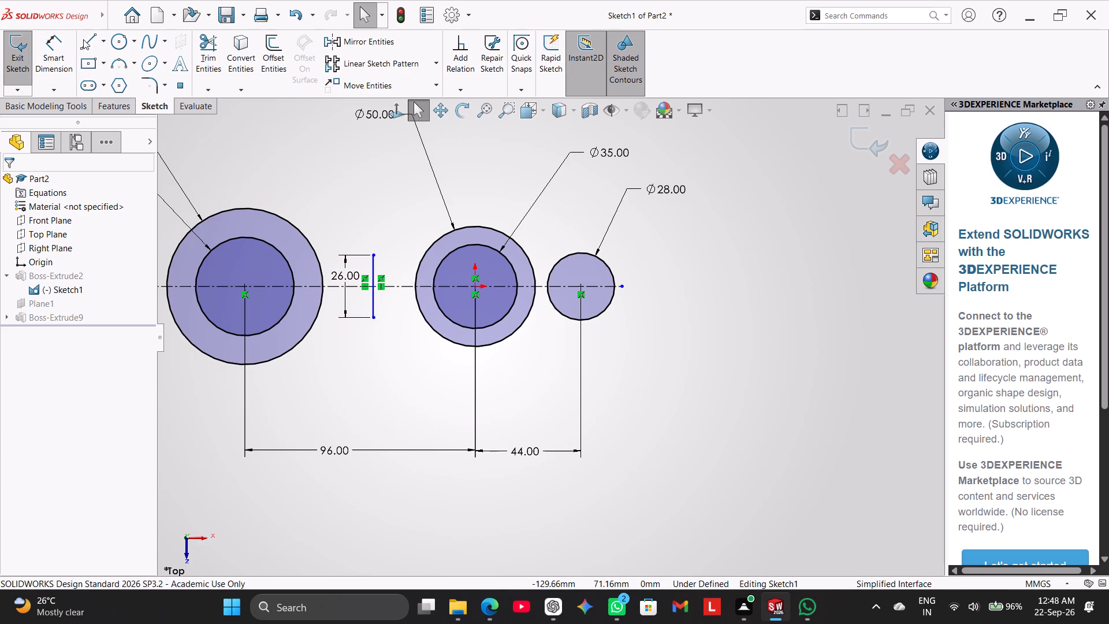
Draw two slanted lines joining the upper and lower ends of the vertical line to the 50 mm circle.
left_click(87, 39)
left_click(371, 255)
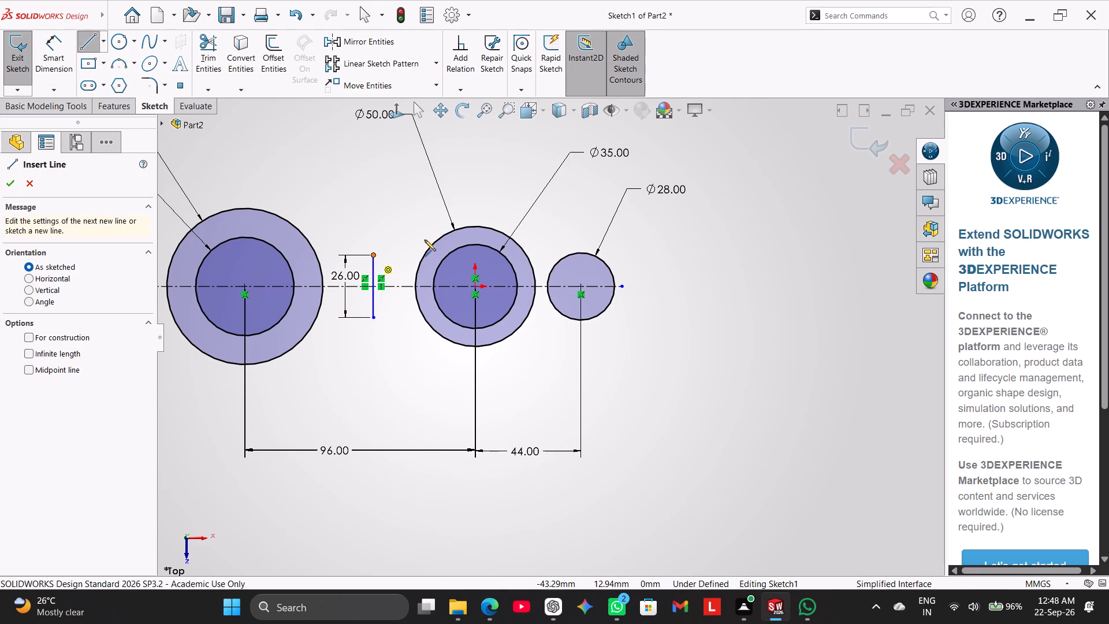
left_click(450, 233)
right_click(397, 195)
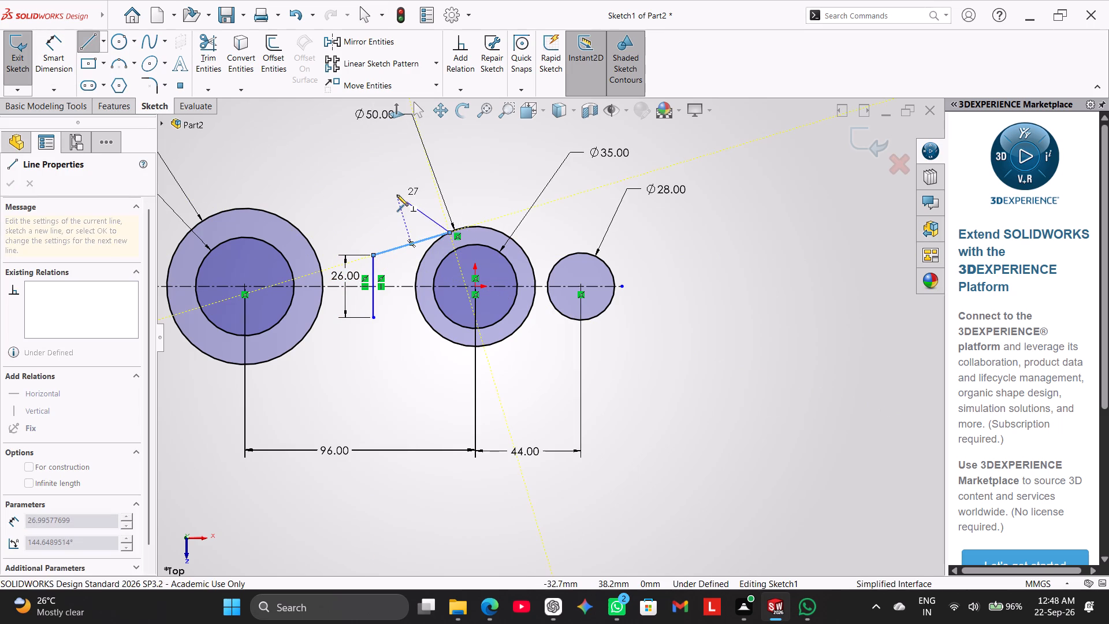
left_click(424, 201)
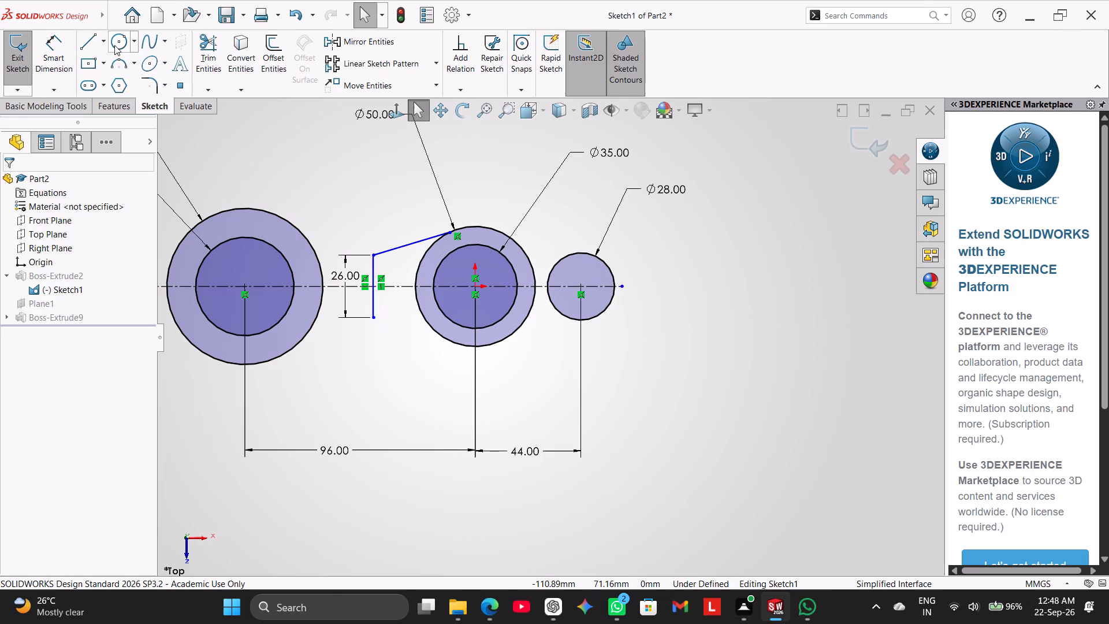
left_click(89, 42)
left_click(374, 320)
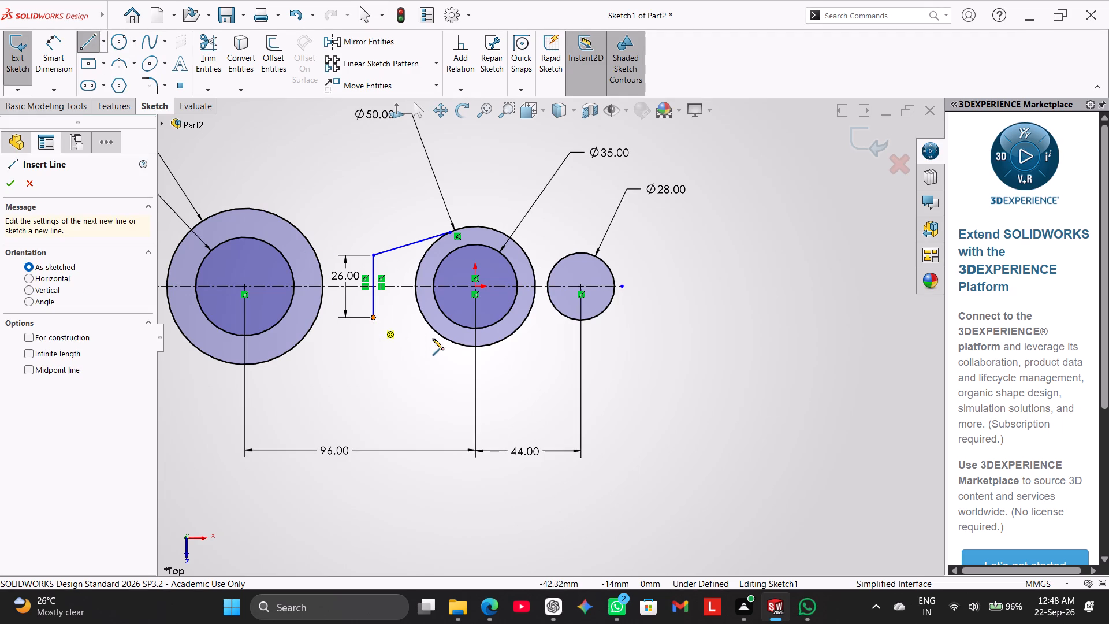
left_click(449, 342)
right_click(434, 359)
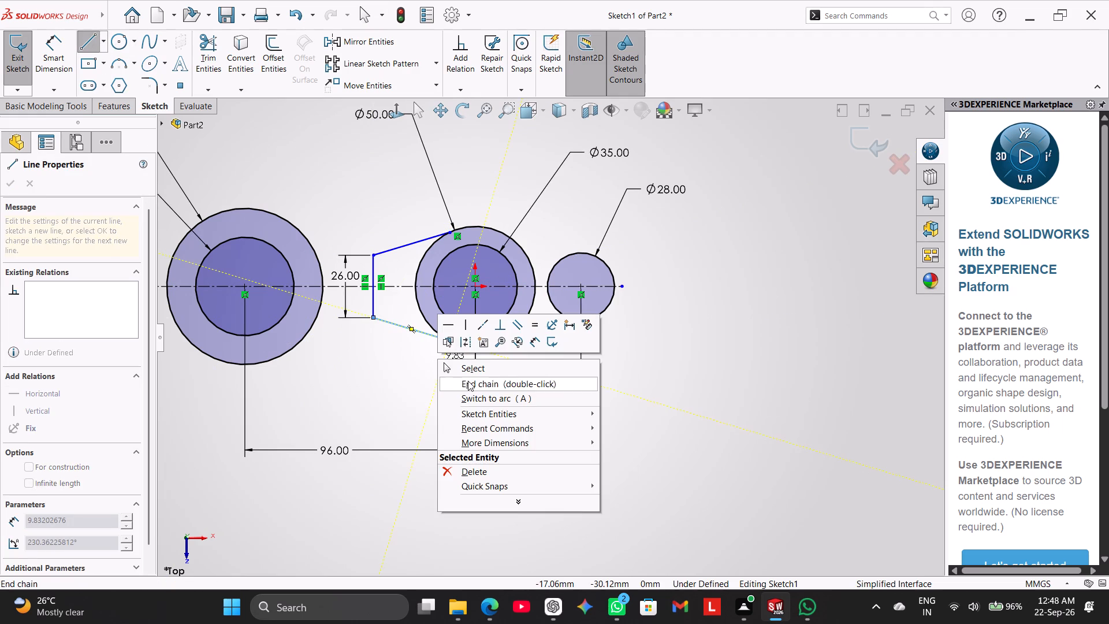
left_click(468, 374)
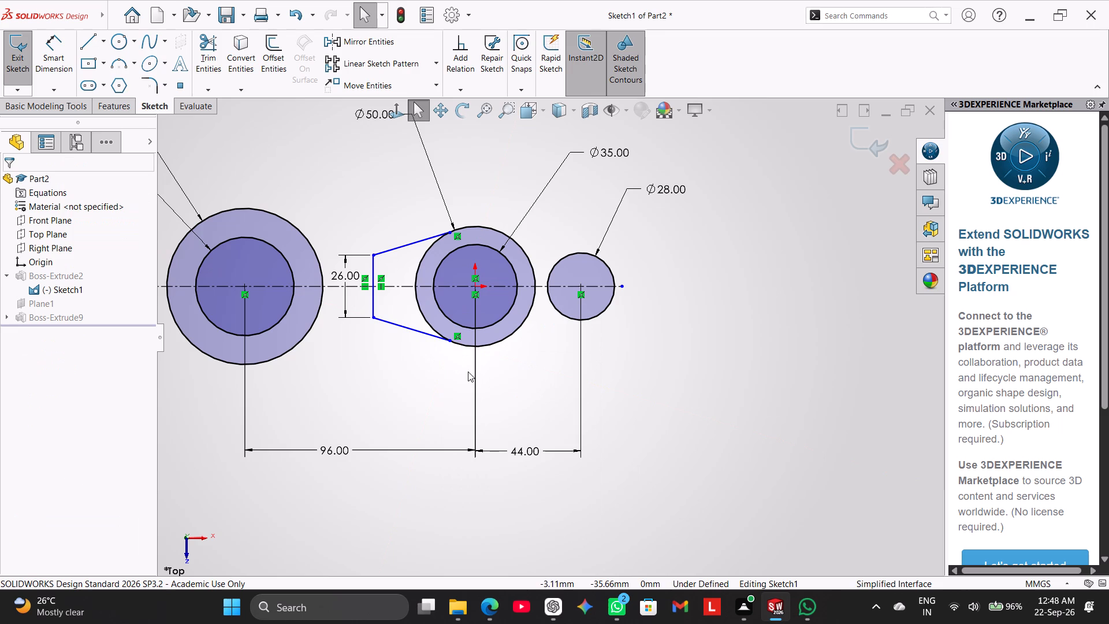
Make both slanted lines tangent to the 50 mm circle.
left_click(470, 229, "ctrl")
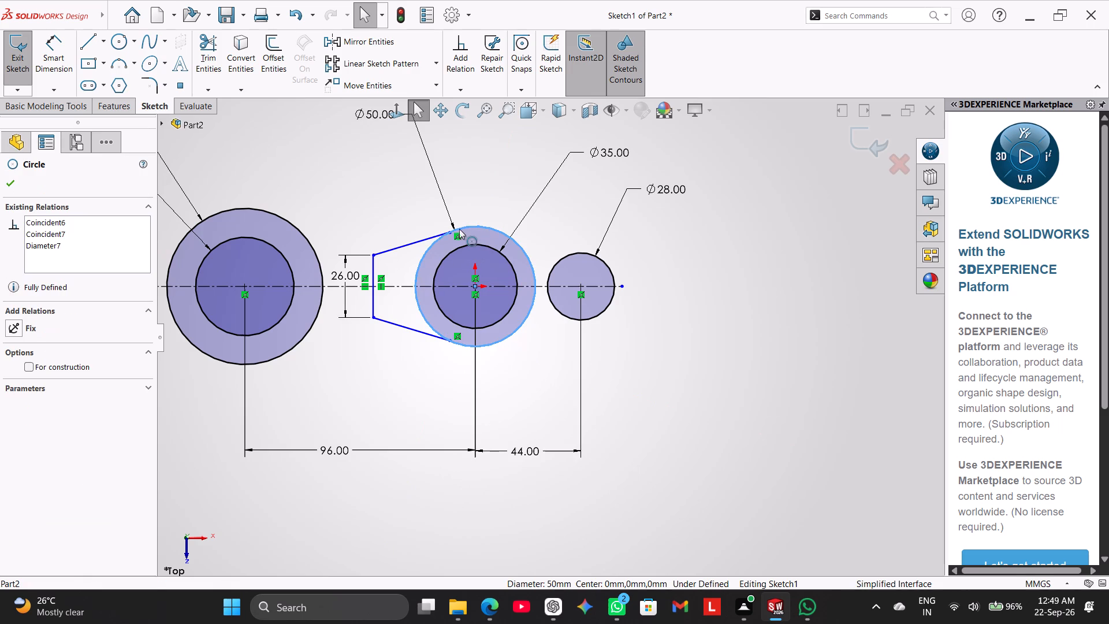
left_click(431, 237, "ctrl")
left_click(41, 385)
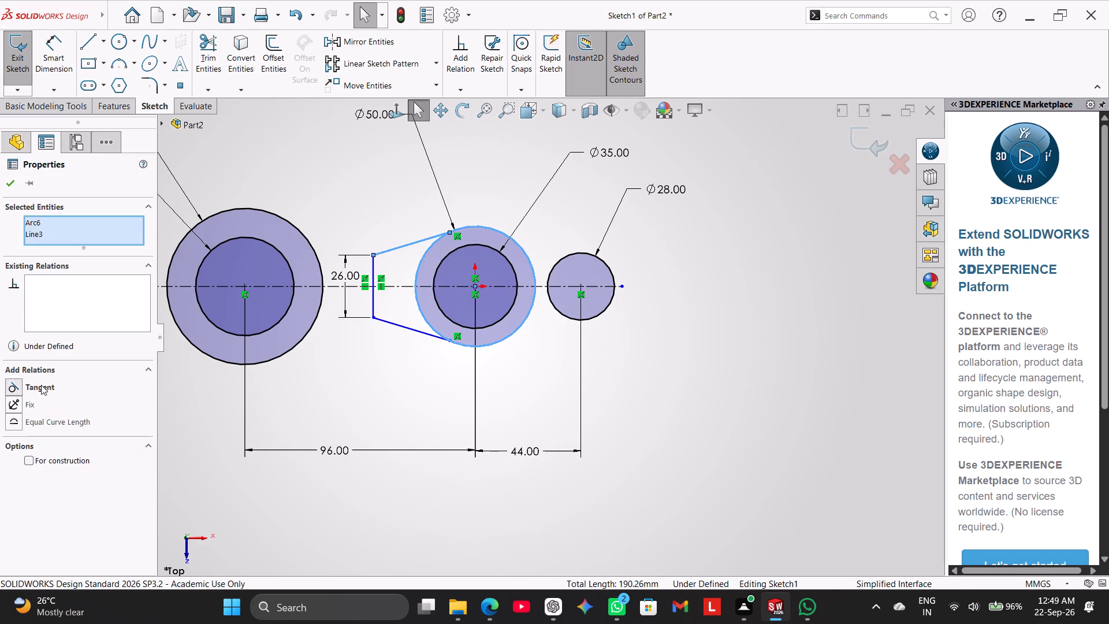
left_click(328, 174)
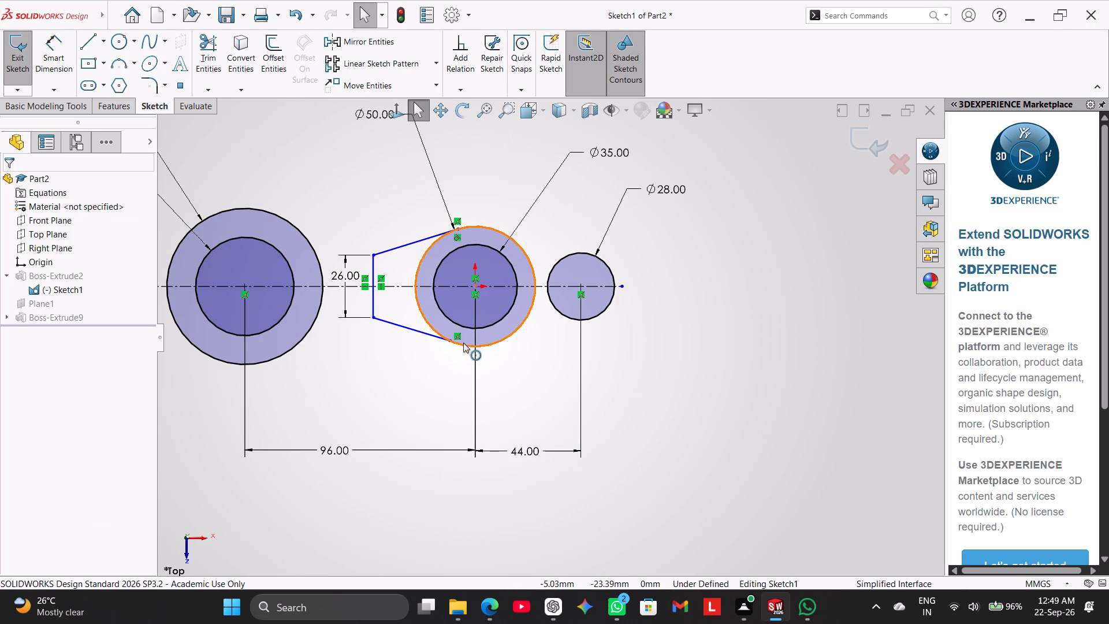
left_click(463, 343, "ctrl")
left_click(425, 337, "ctrl")
left_click(425, 335, "ctrl")
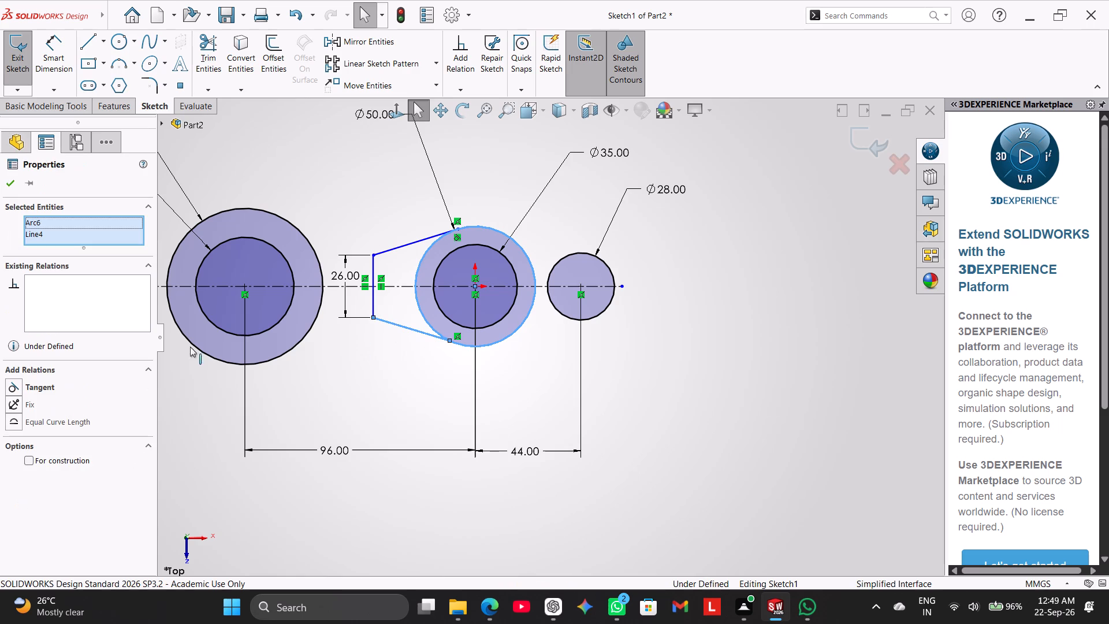
left_click(46, 385)
left_click(343, 180)
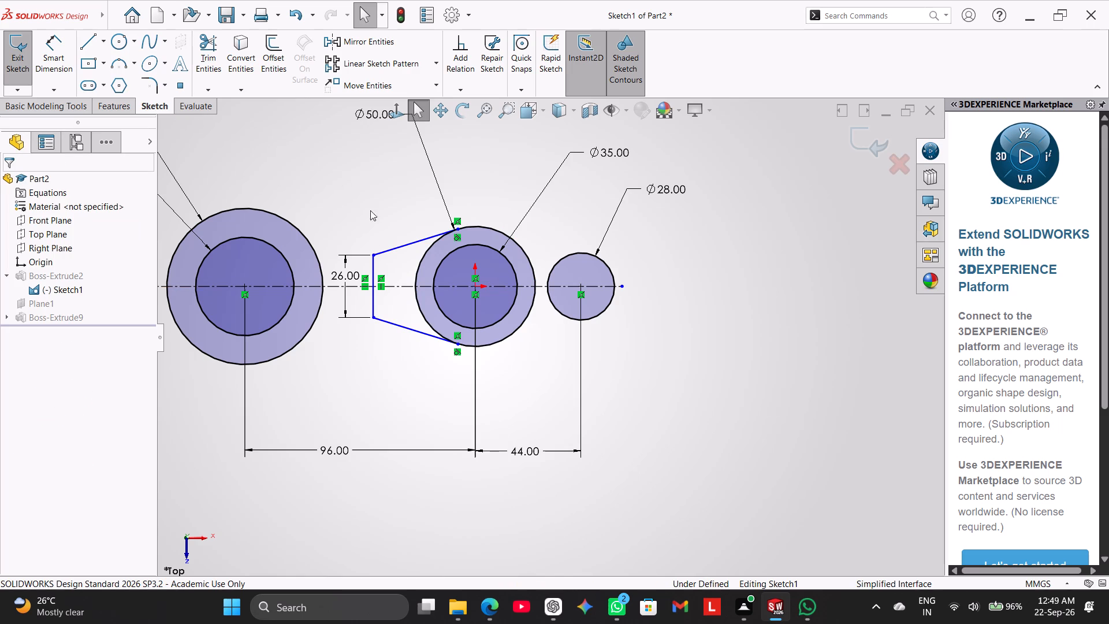
Make the two slanted lines symmetric about the horizontal centerline.
left_click(392, 367)
left_click(403, 329, "ctrl")
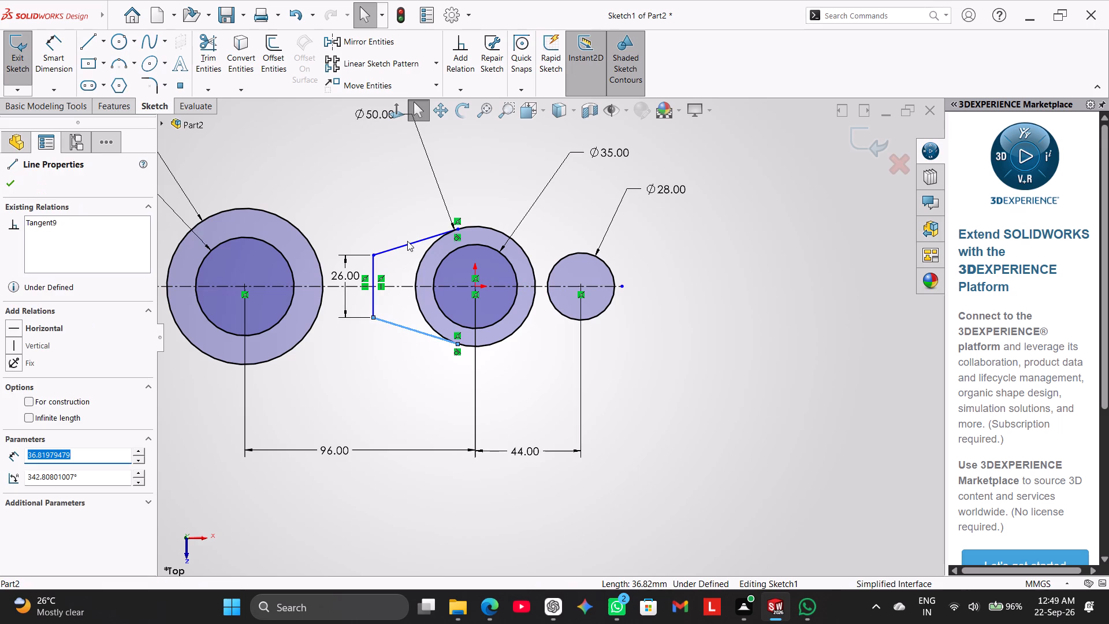
left_click(408, 242, "ctrl")
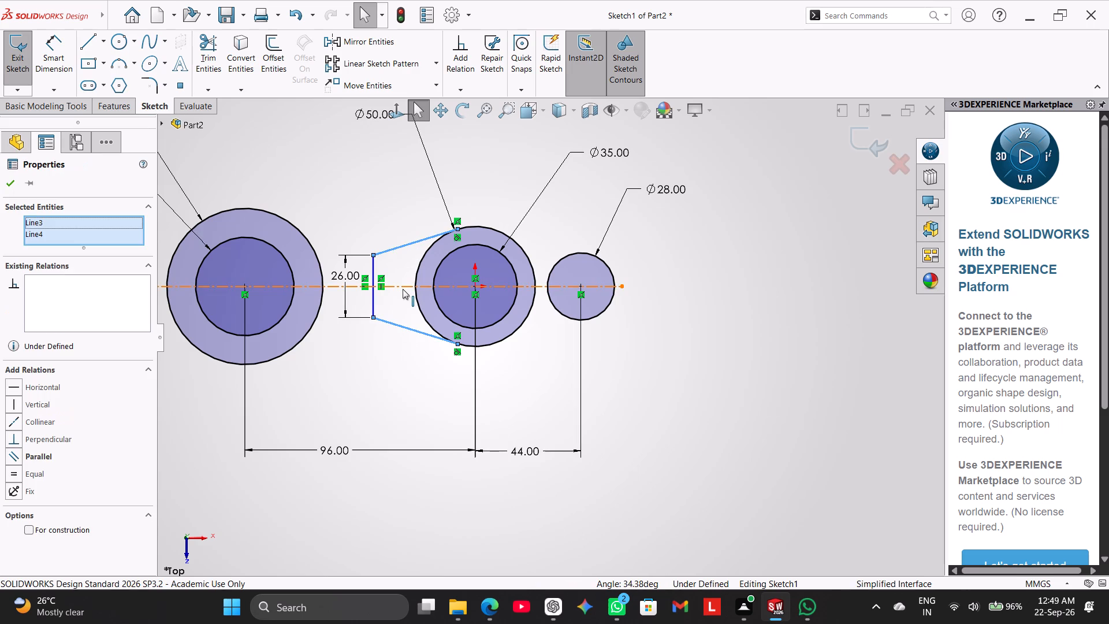
left_click(403, 289, "ctrl")
left_click(45, 488)
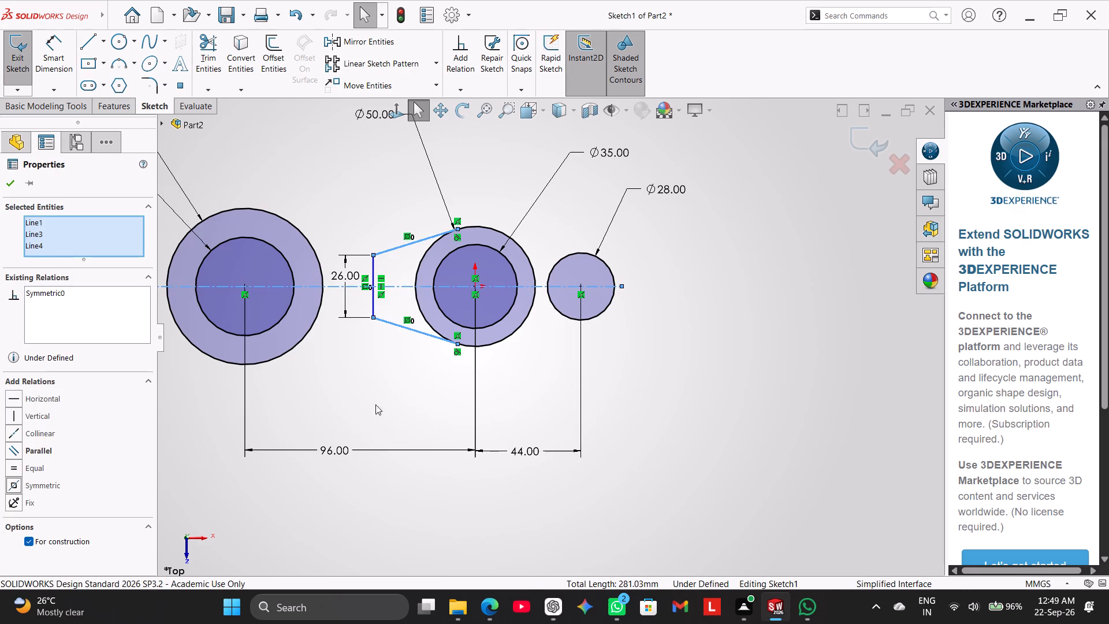
left_click(385, 400)
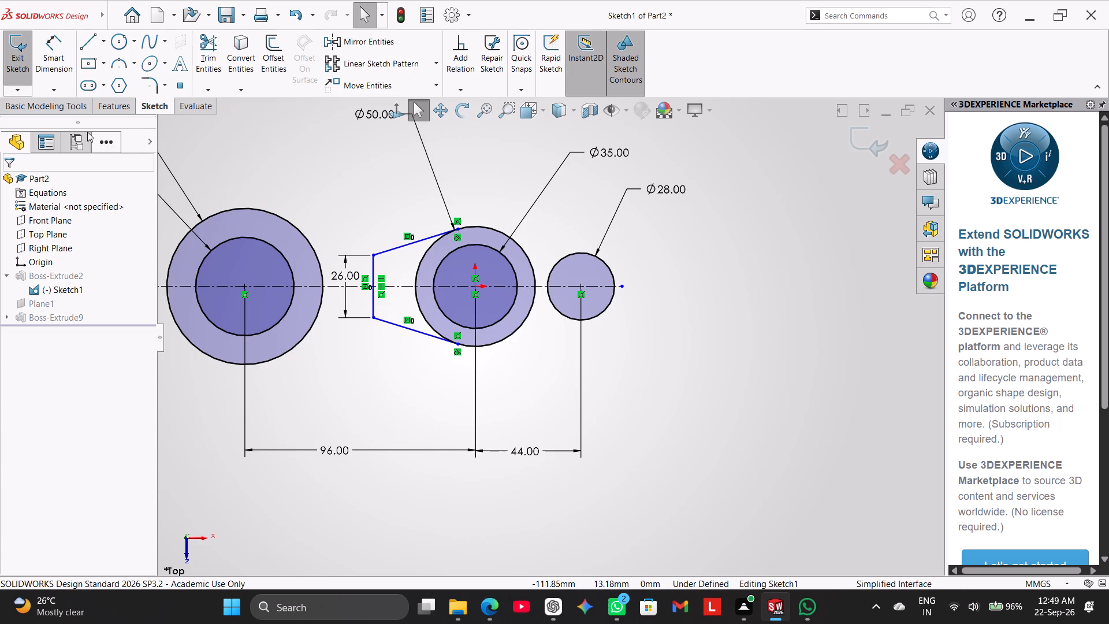
Dimension the distance from the tapered profile's vertical line to the origin as 32 mm.
left_click(53, 39)
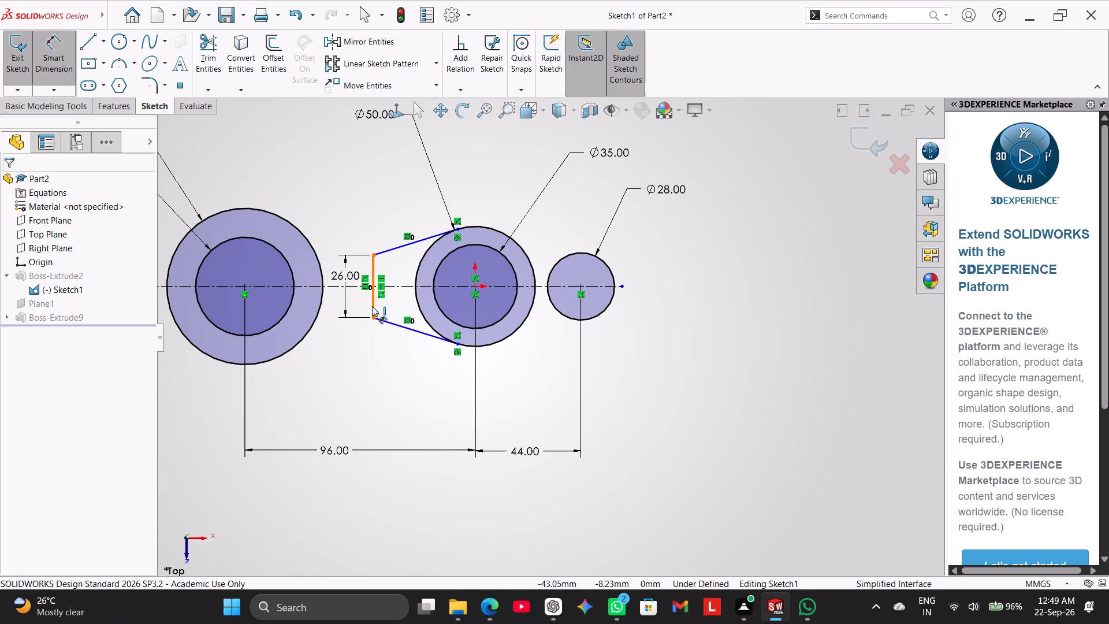
left_click(372, 306)
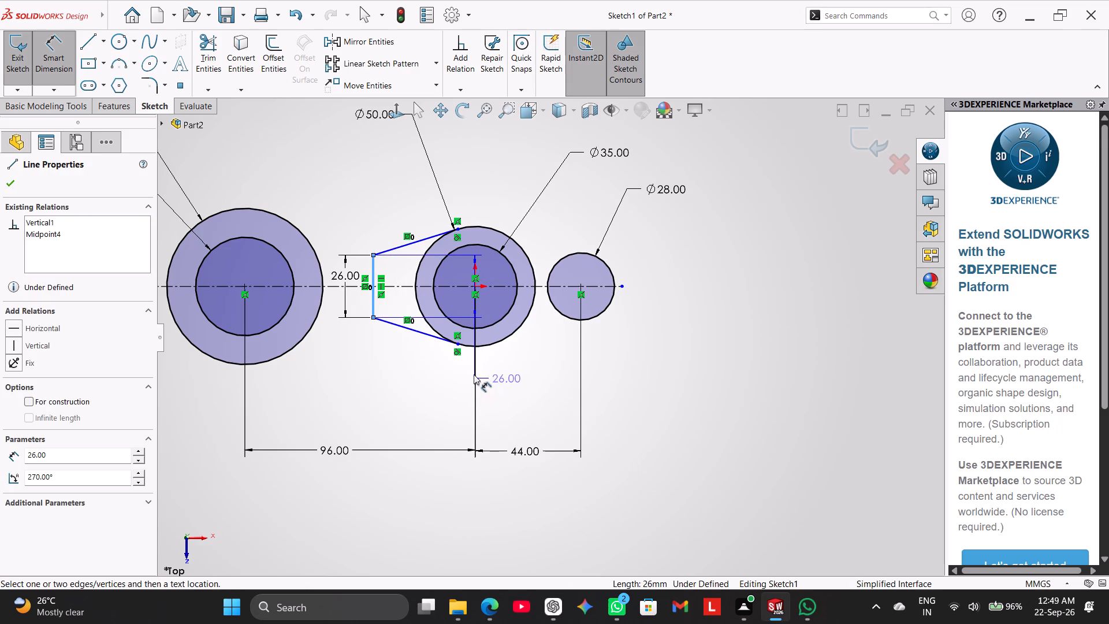
left_click(475, 286)
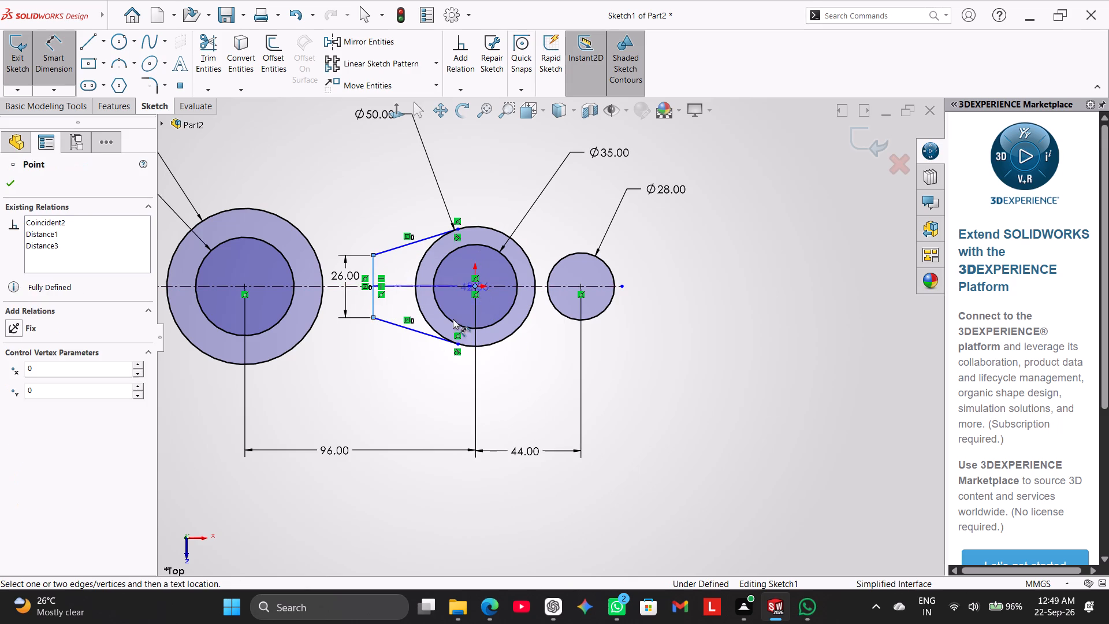
left_click(410, 377)
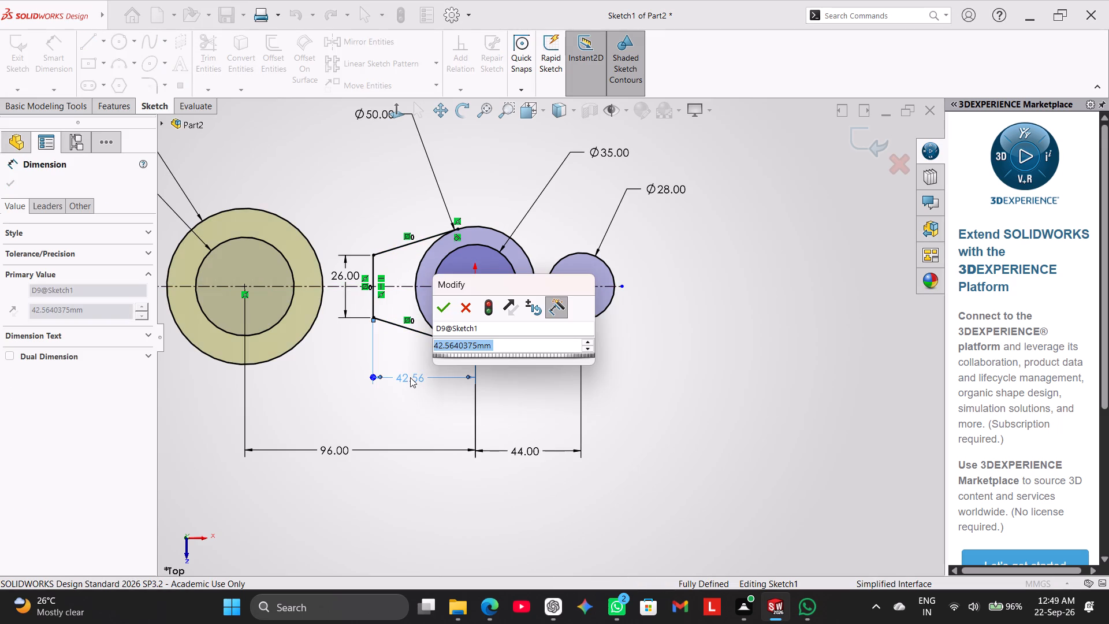
type("32")
key("Return")
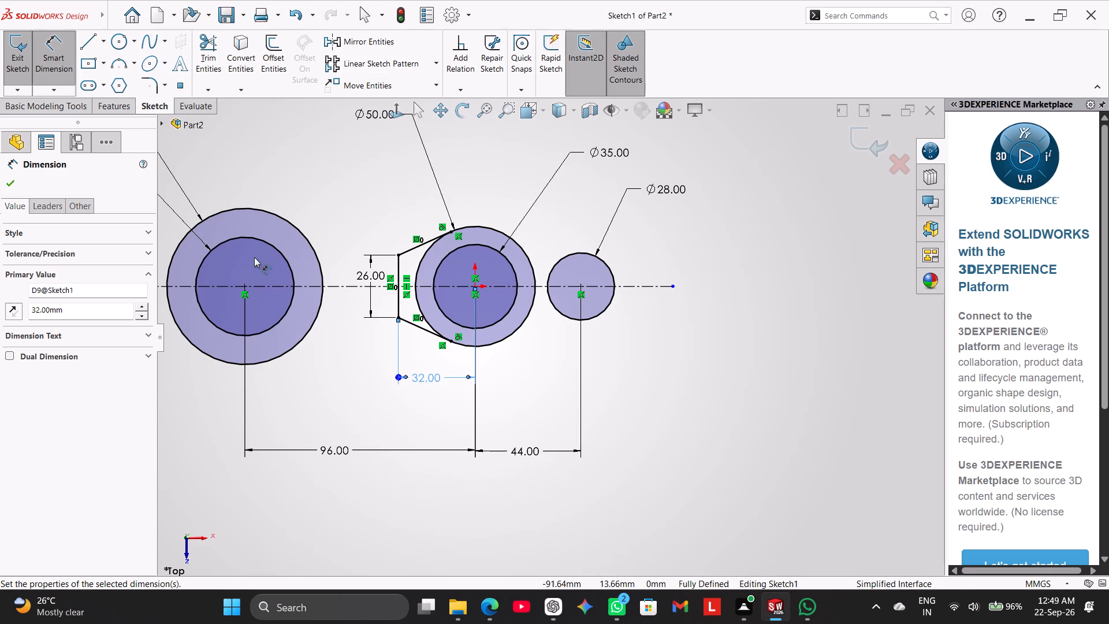
right_click(356, 162)
left_click(411, 195)
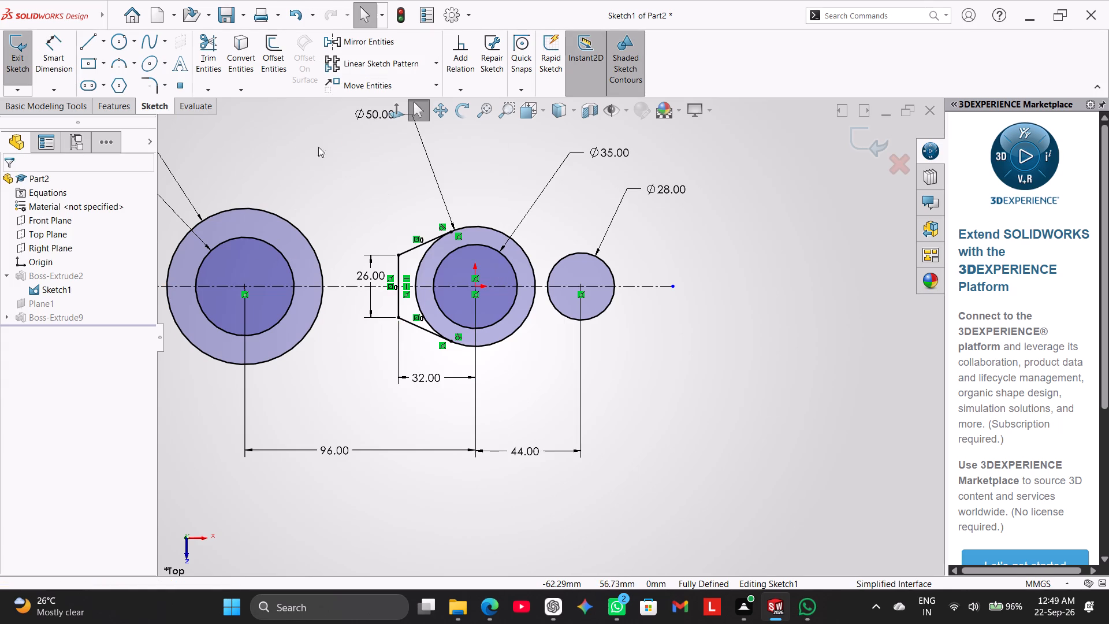
Trim the two arc portions of the 50 mm circle that lie inside the tapered profile.
left_click(218, 63)
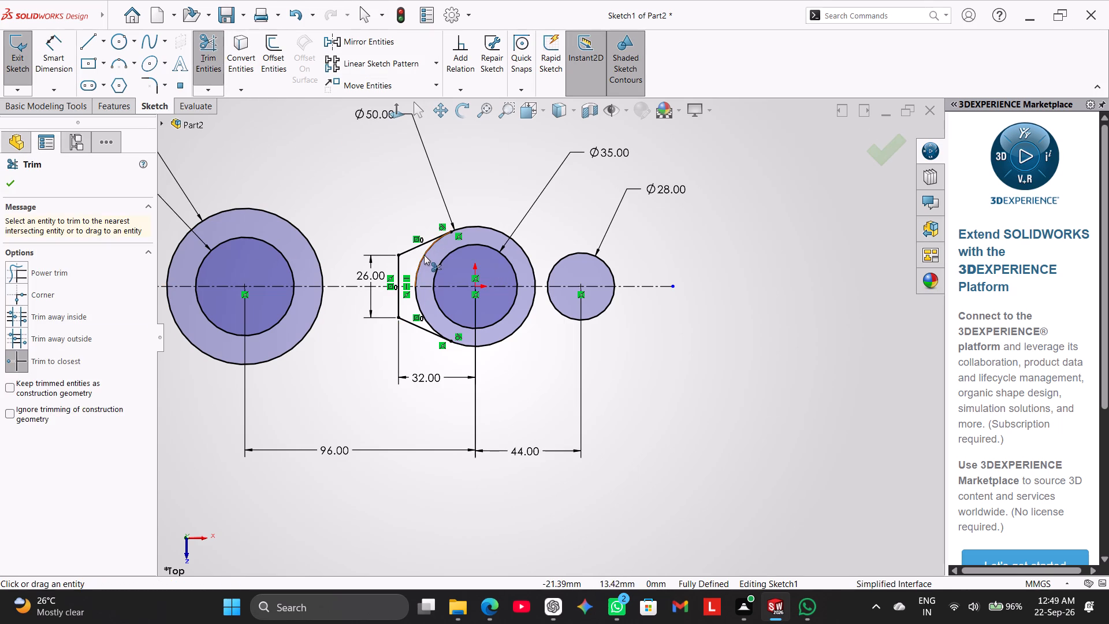
left_click(424, 255)
left_click(420, 310)
right_click(356, 188)
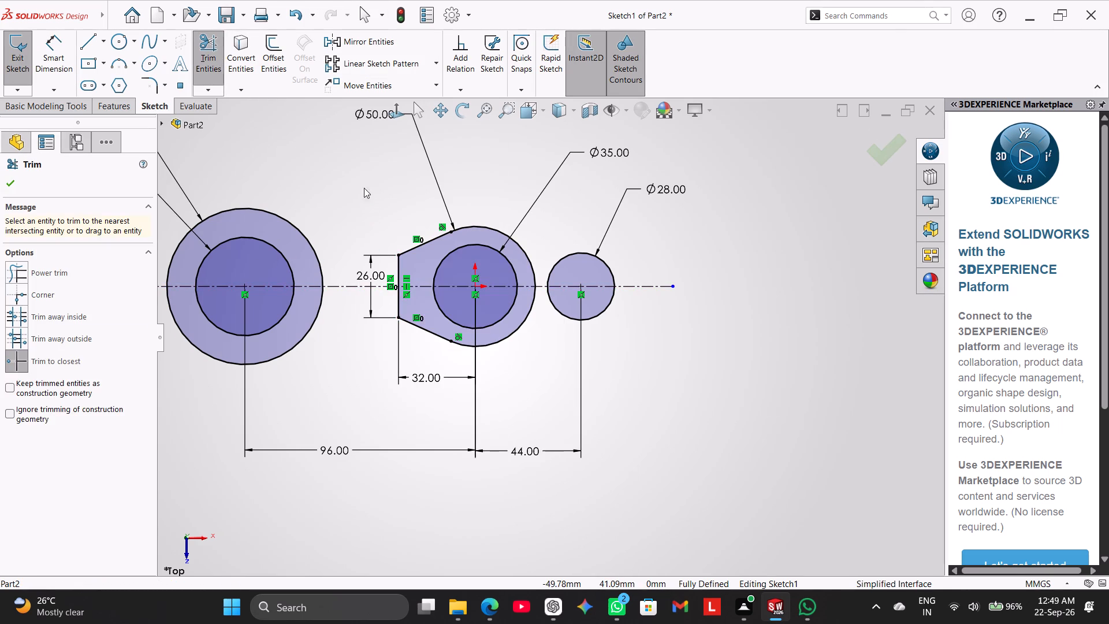
left_click(393, 222)
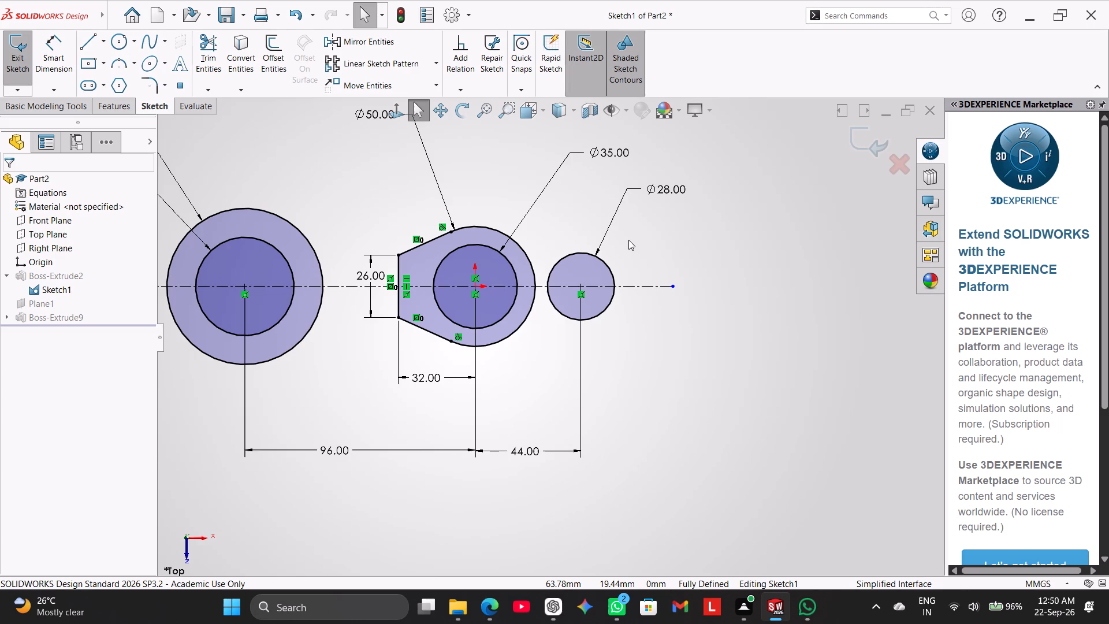
Draw two horizontal lines from the top and bottom points of the 28 mm circle to the 50 mm circle.
left_click(87, 46)
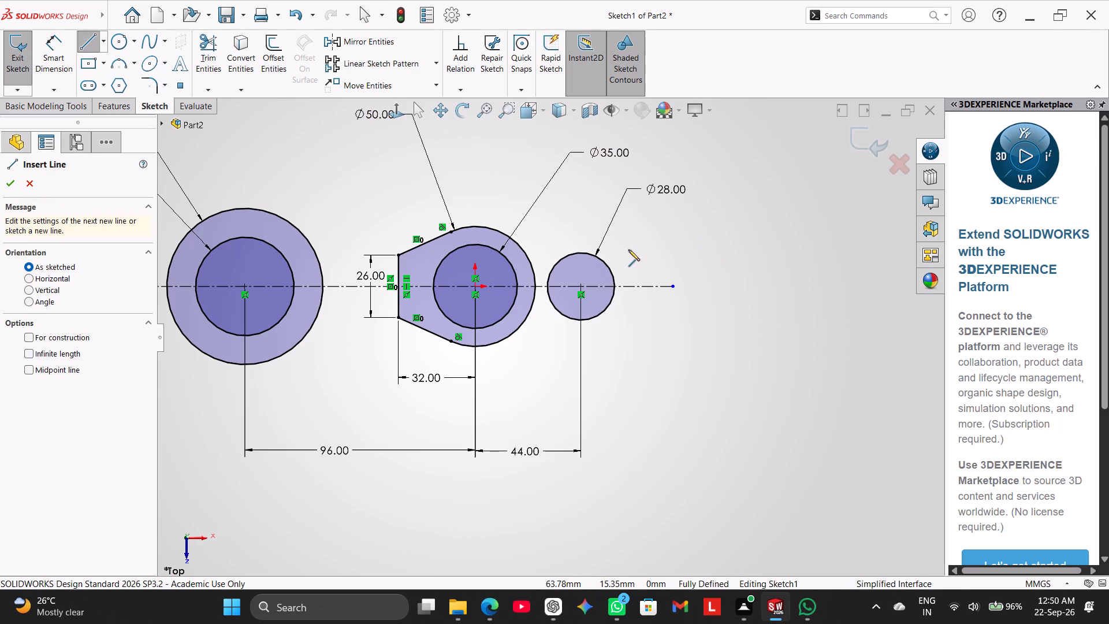
scroll(628, 250, "down", 3)
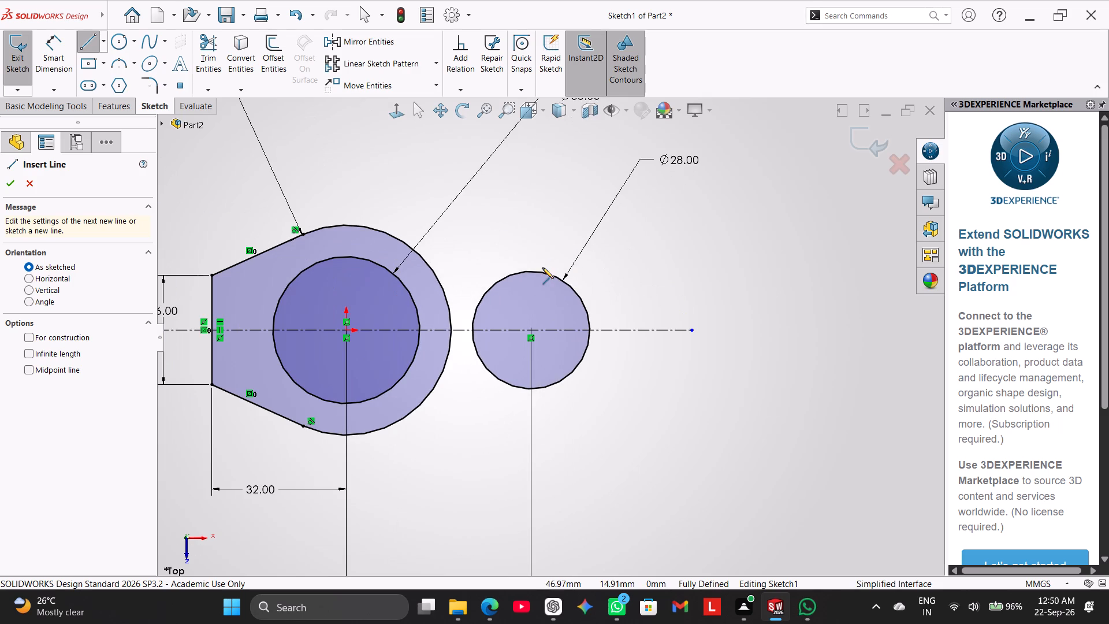
left_click(528, 272)
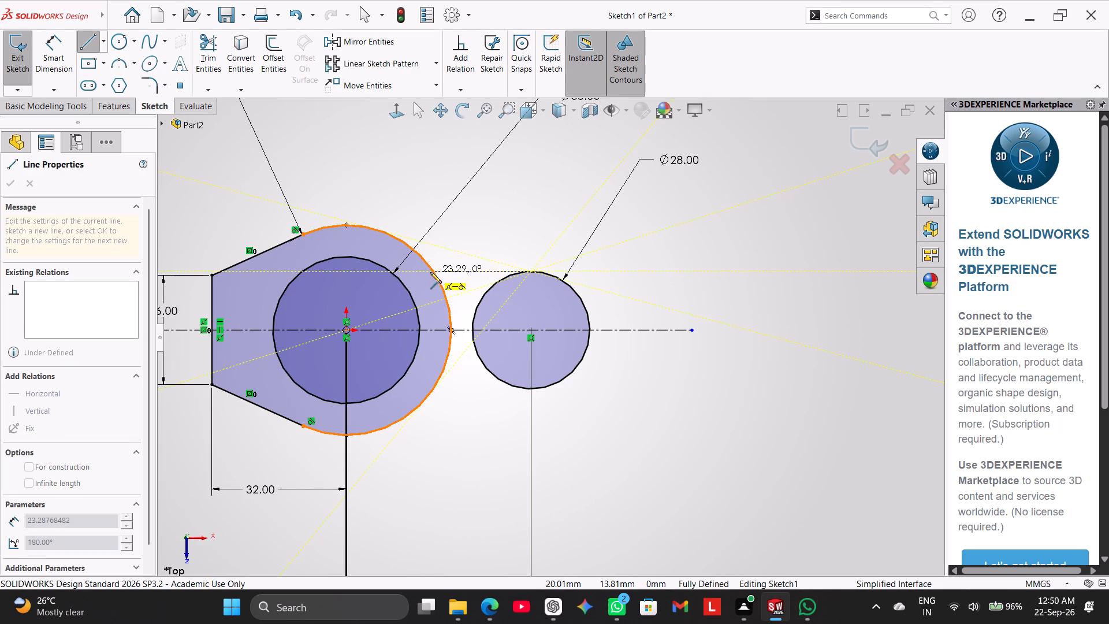
left_click(430, 272)
right_click(465, 235)
left_click(492, 238)
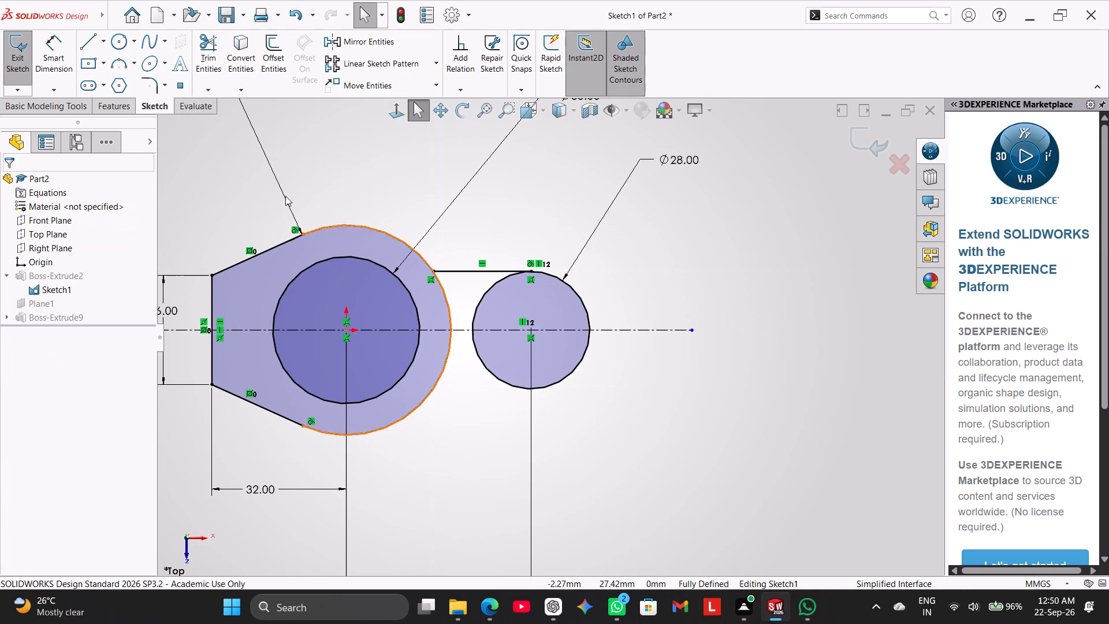
left_click(92, 38)
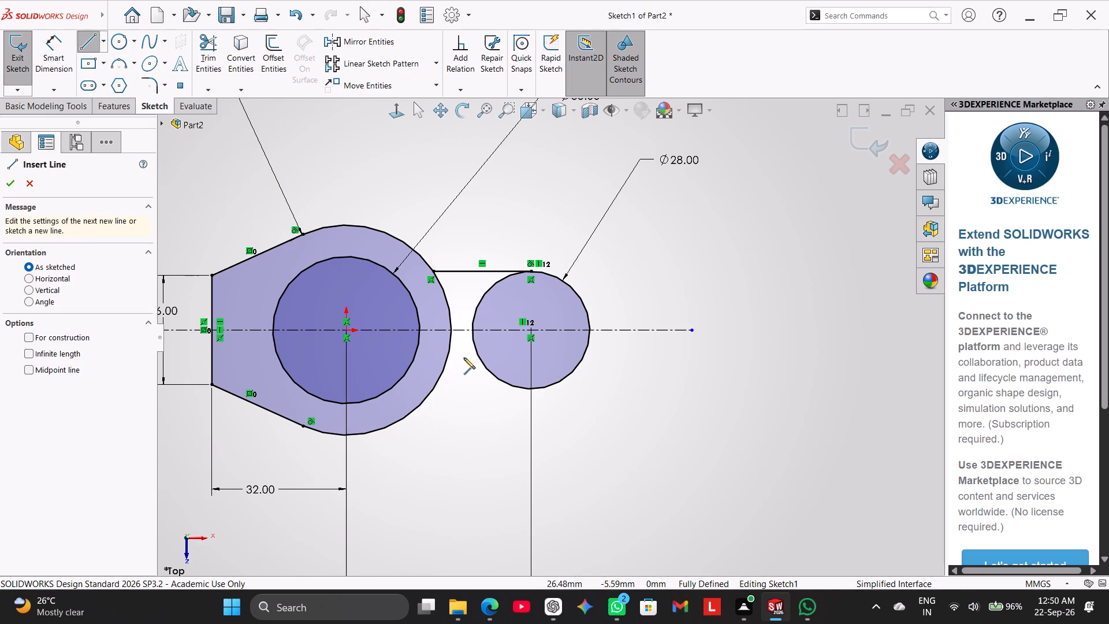
left_click(530, 389)
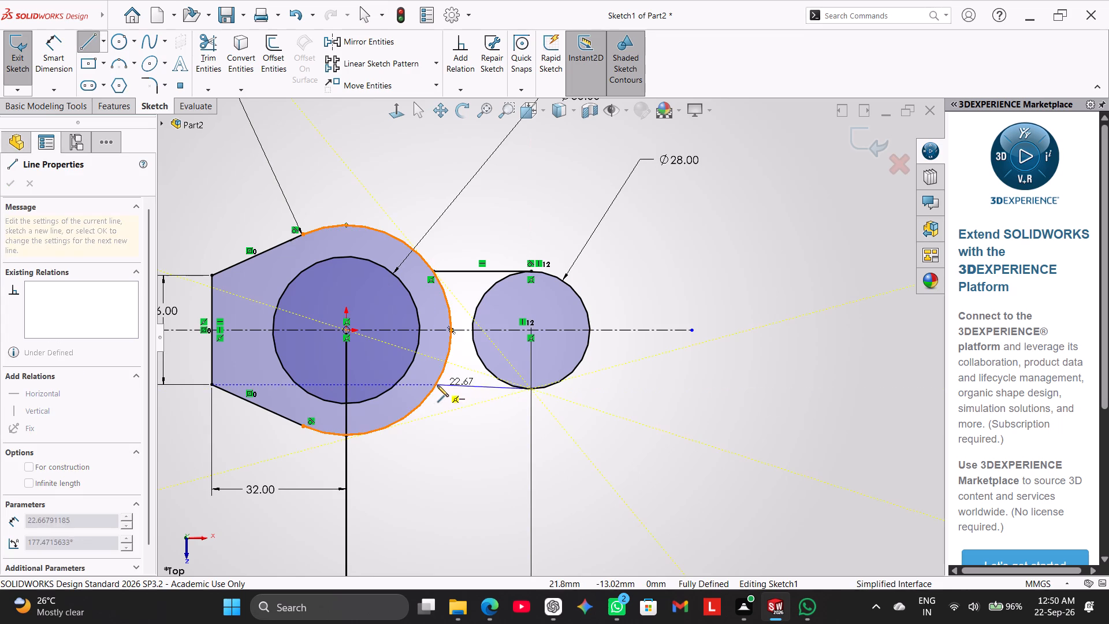
left_click(434, 387)
right_click(476, 359)
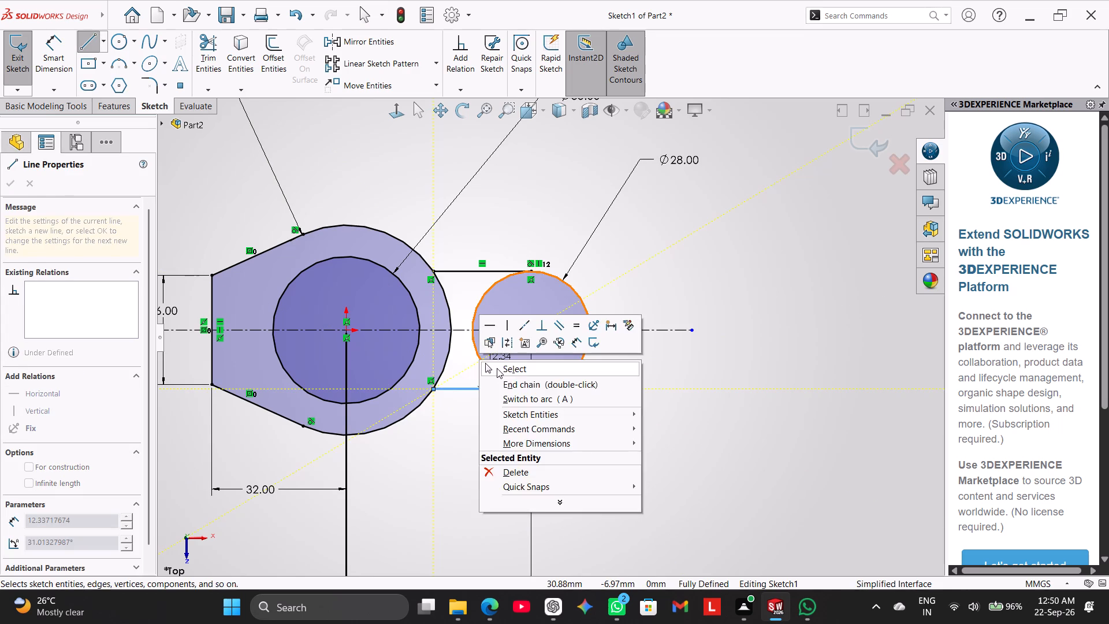
left_click(497, 368)
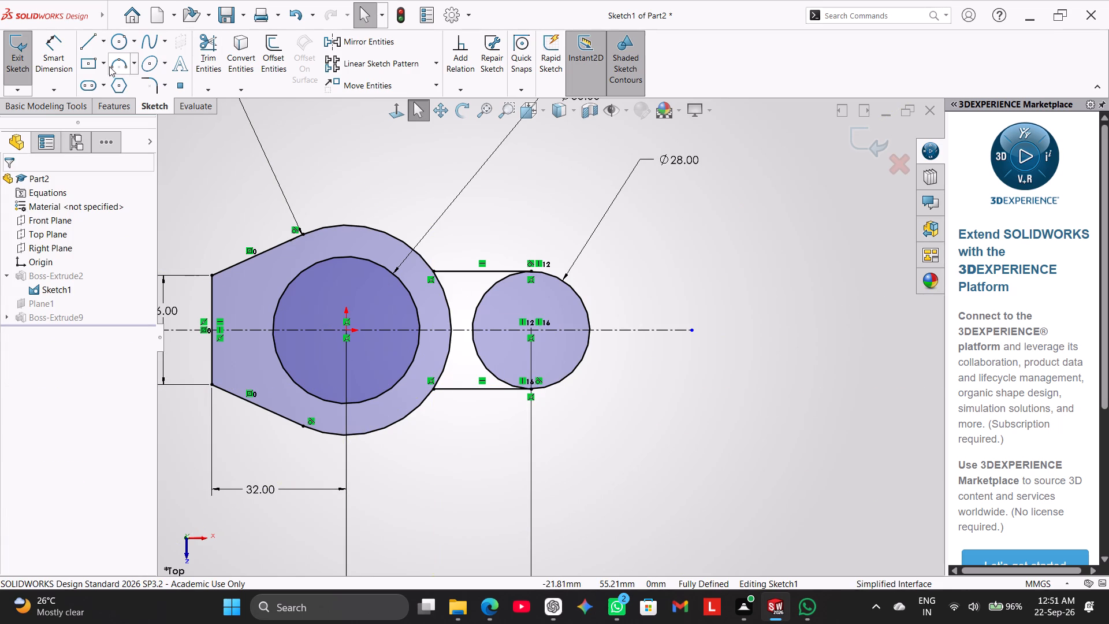
Trim the half of the 28 mm circle facing the 50 mm circle, between the two horizontal lines.
left_click(219, 47)
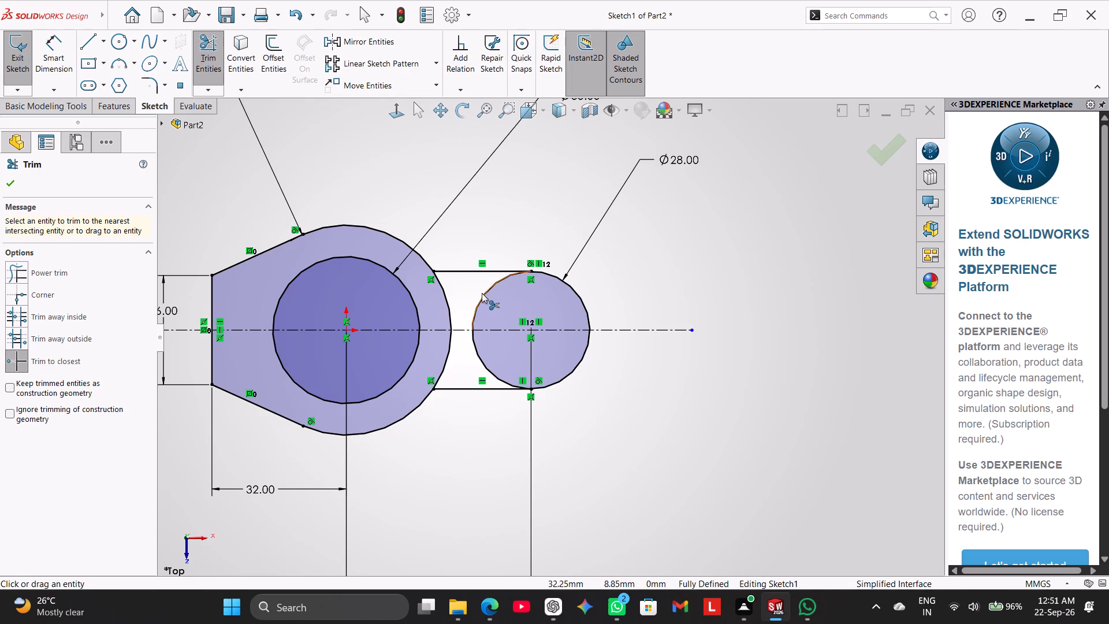
left_click(482, 293)
left_click(479, 358)
right_click(538, 174)
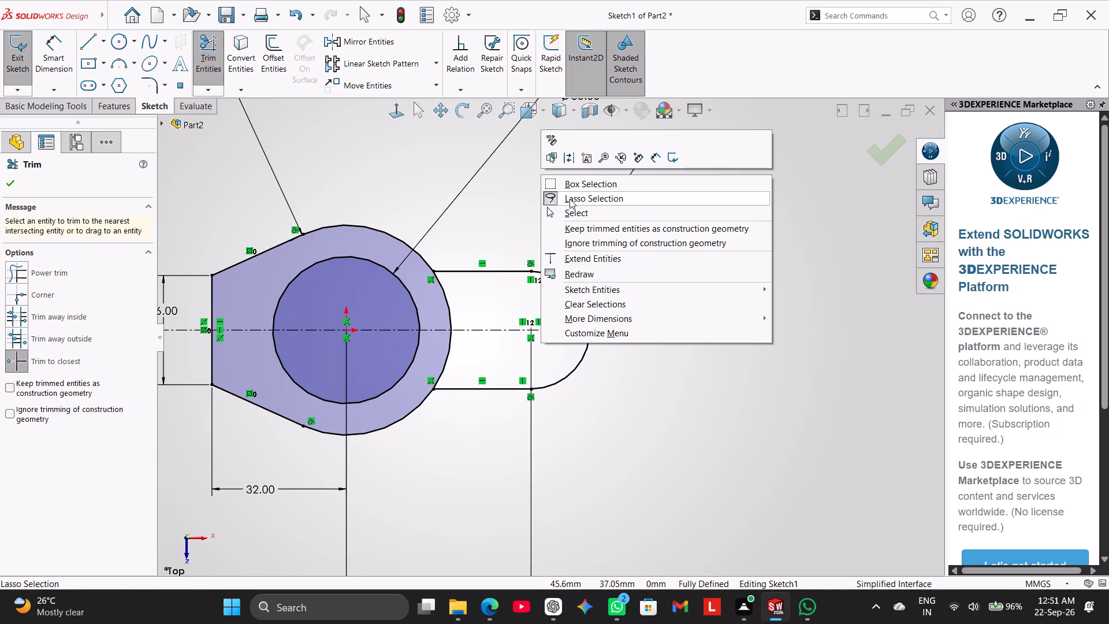
left_click(578, 209)
scroll(501, 328, "up", 1)
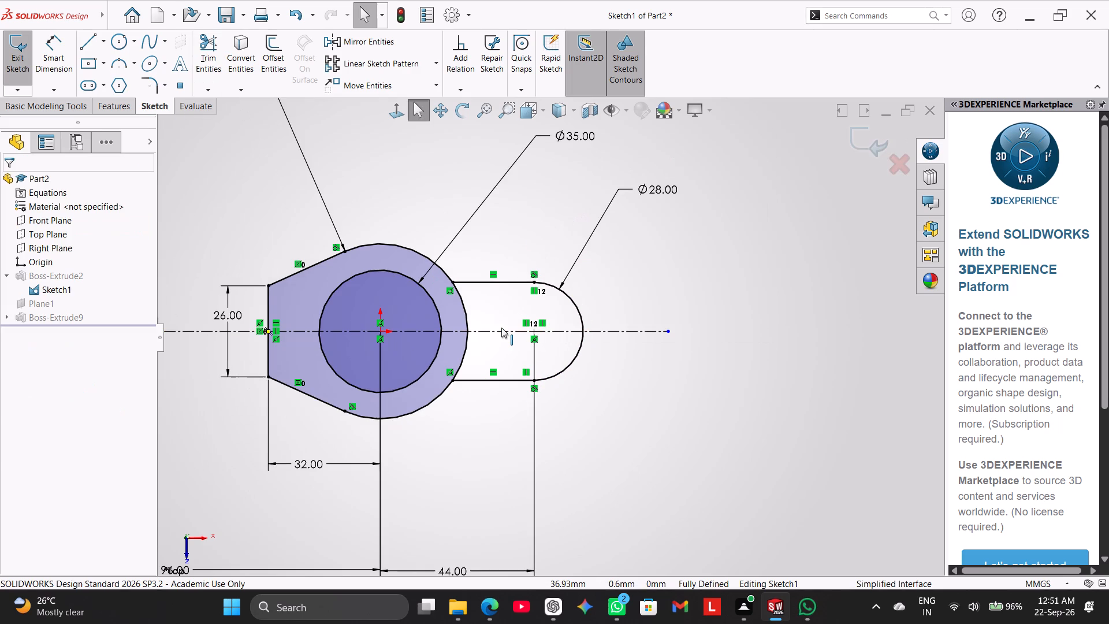
Trim the portions of the 50 mm circle that lie between the two horizontal lines.
left_click(207, 55)
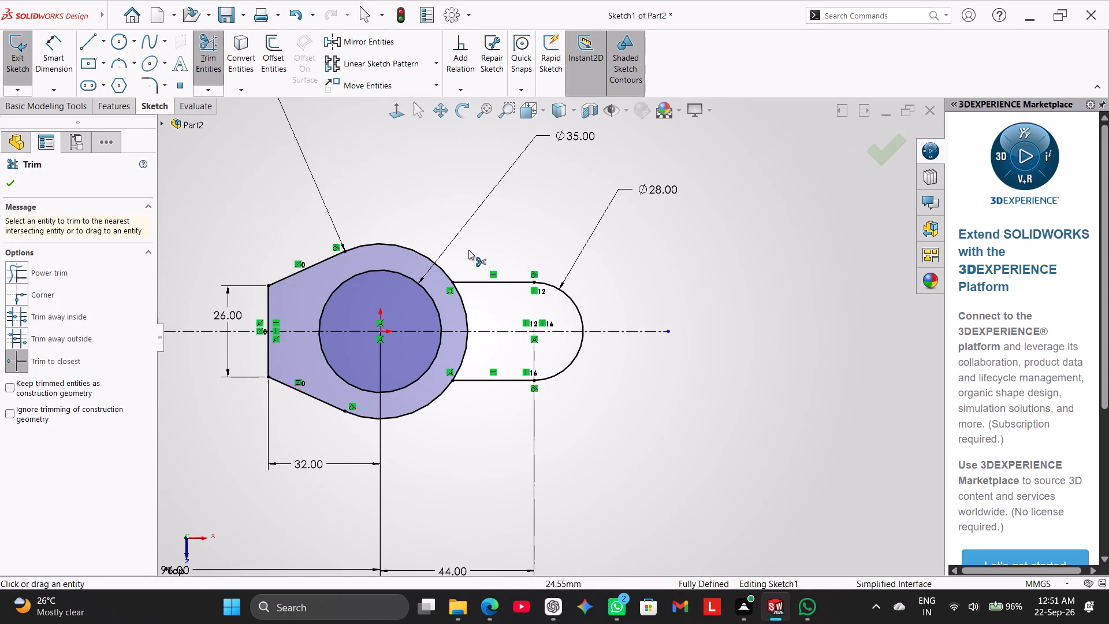
left_click(460, 303)
left_click(464, 356)
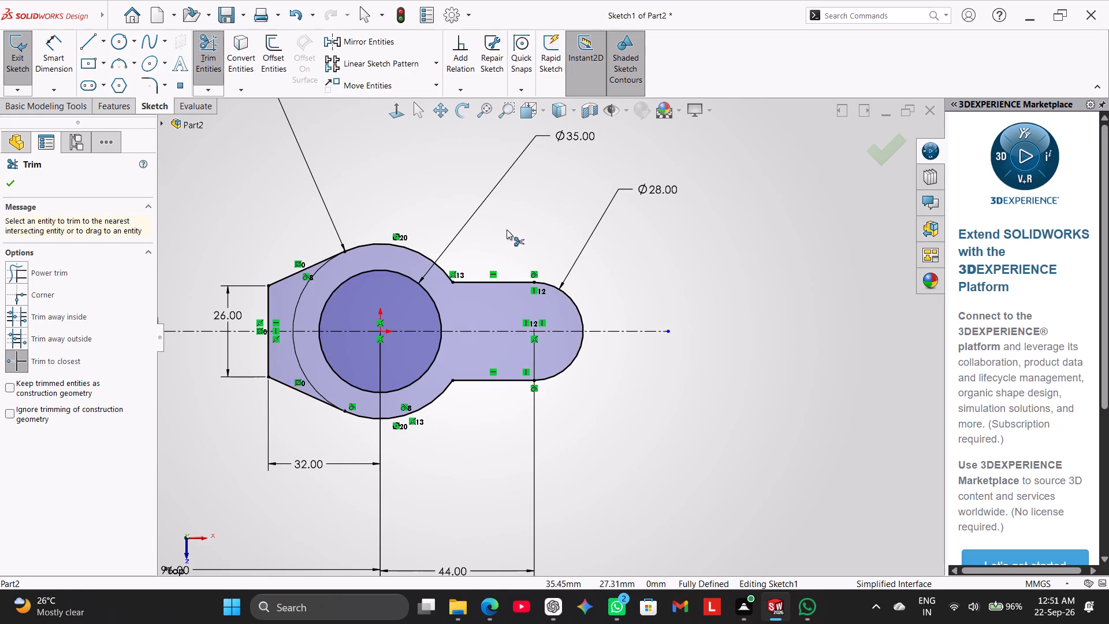
right_click(529, 192)
left_click(567, 228)
Shorten the horizontal centerline beyond the 28 mm rounded end so it ends about 78 mm from the origin.
scroll(653, 320, "up", 1)
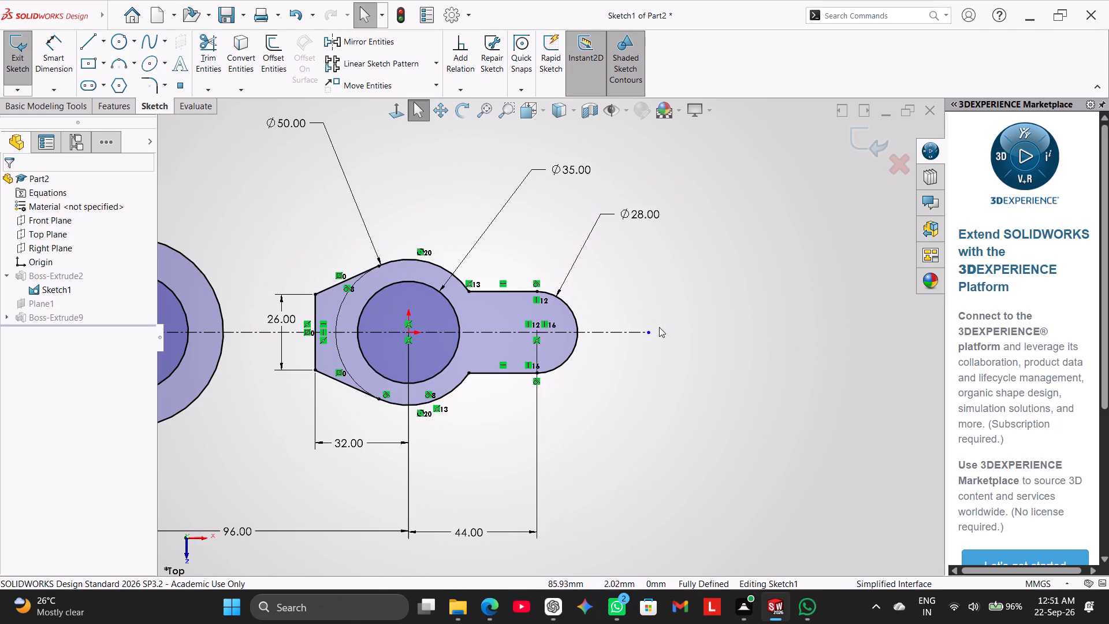
left_click_drag(648, 334, 634, 332)
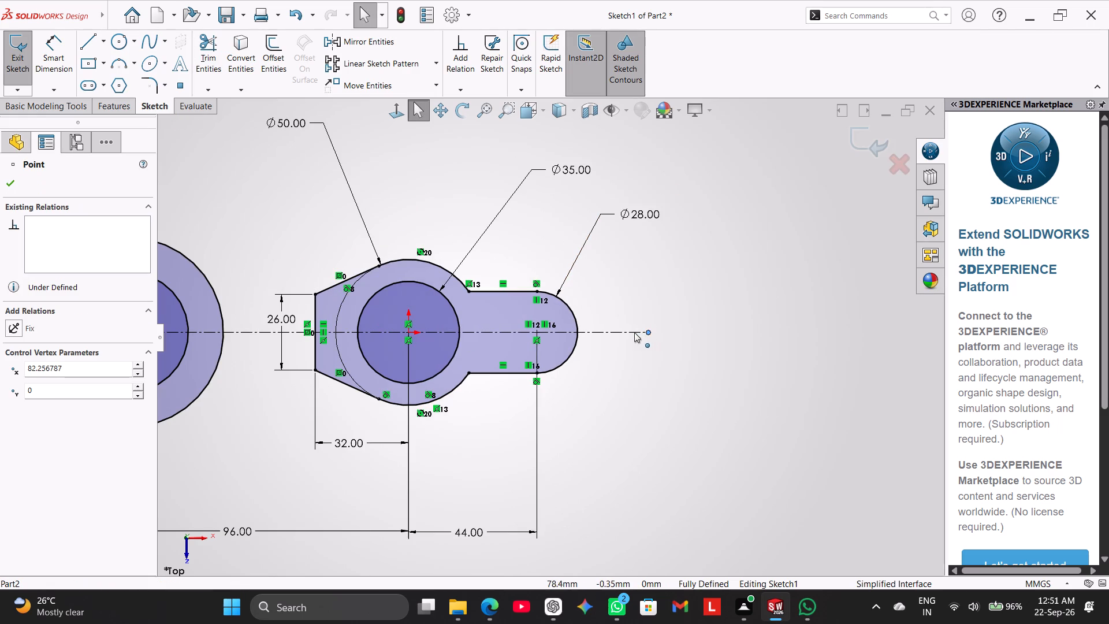
left_click_drag(634, 332, 636, 333)
left_click(637, 257)
scroll(457, 243, "up", 3)
left_click(351, 183)
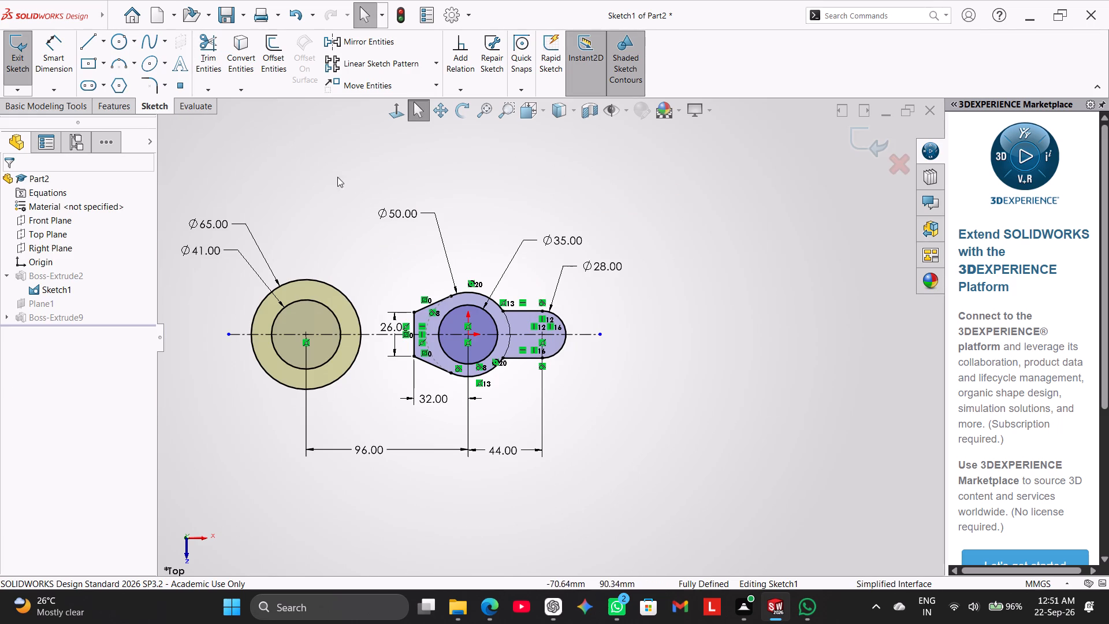
Draw a small circle centred on the 28 mm arc's center, inside the rounded end.
left_click(117, 41)
scroll(608, 363, "down", 2)
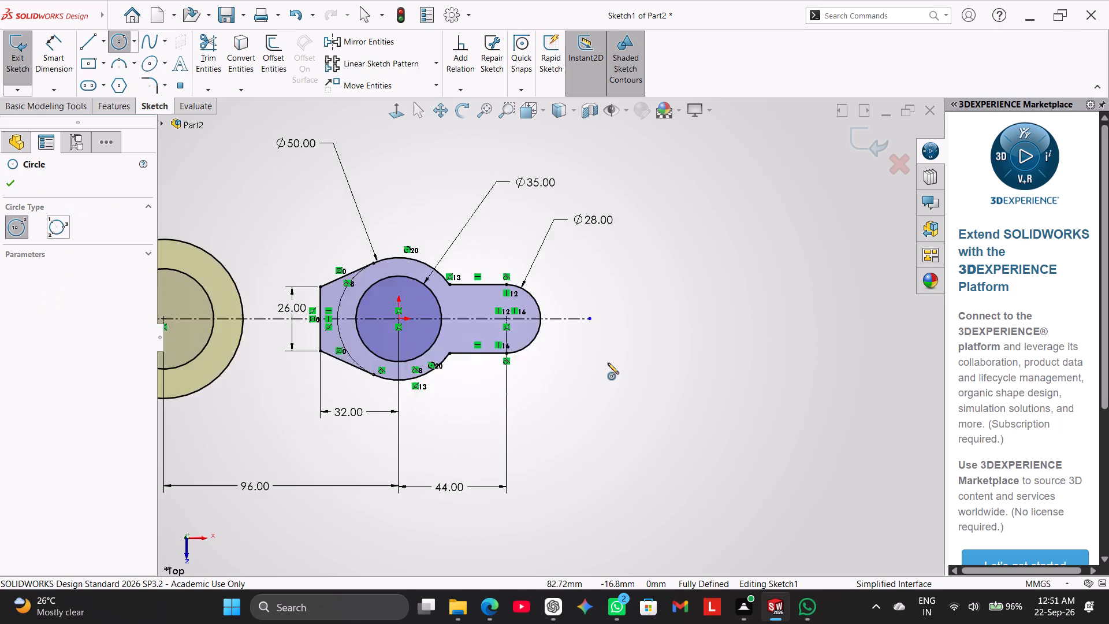
scroll(608, 363, "down", 2)
left_click(455, 296)
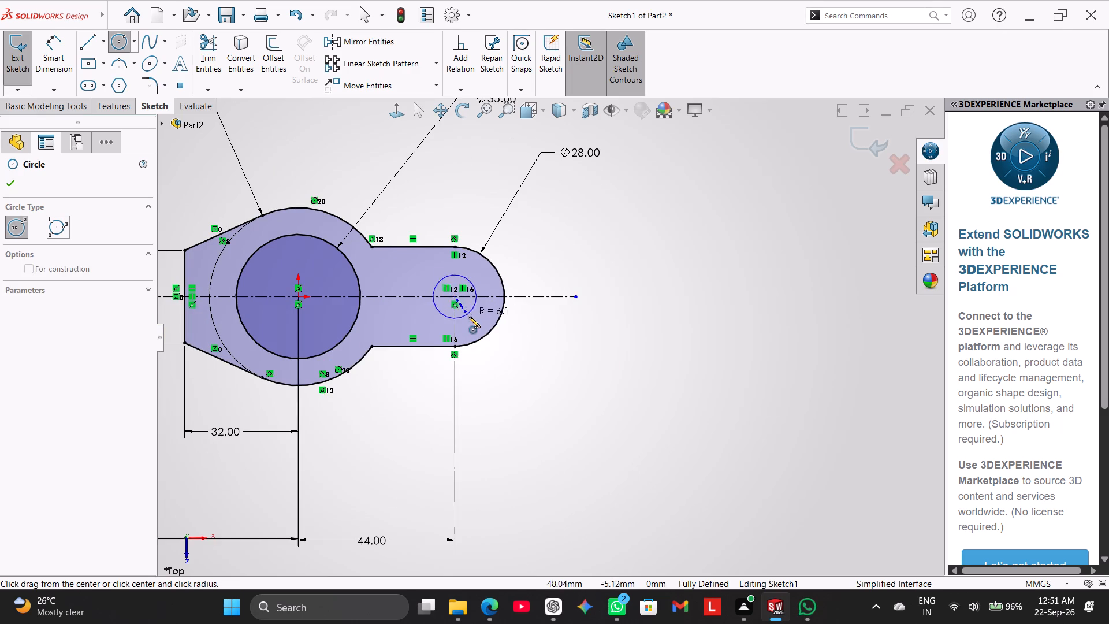
left_click(469, 317)
right_click(559, 251)
left_click(615, 261)
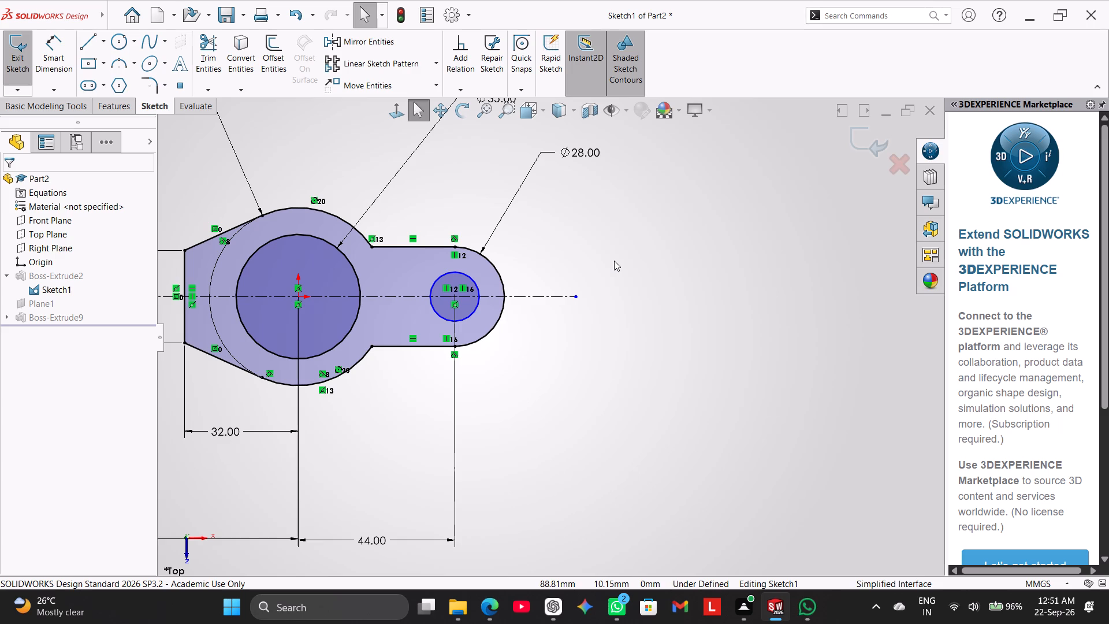
left_click(614, 261)
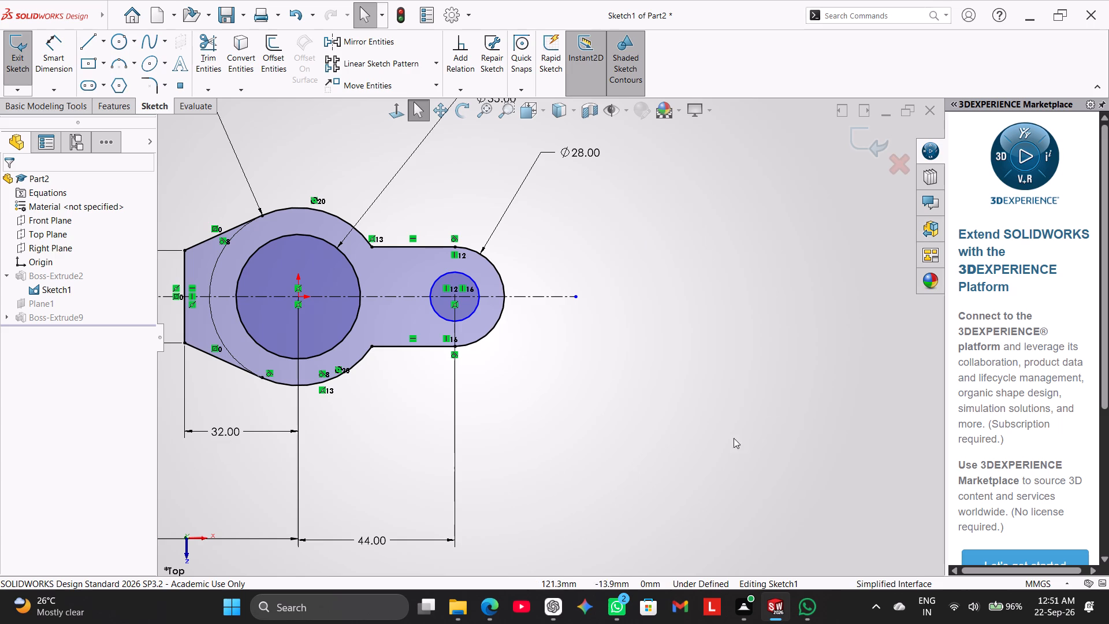
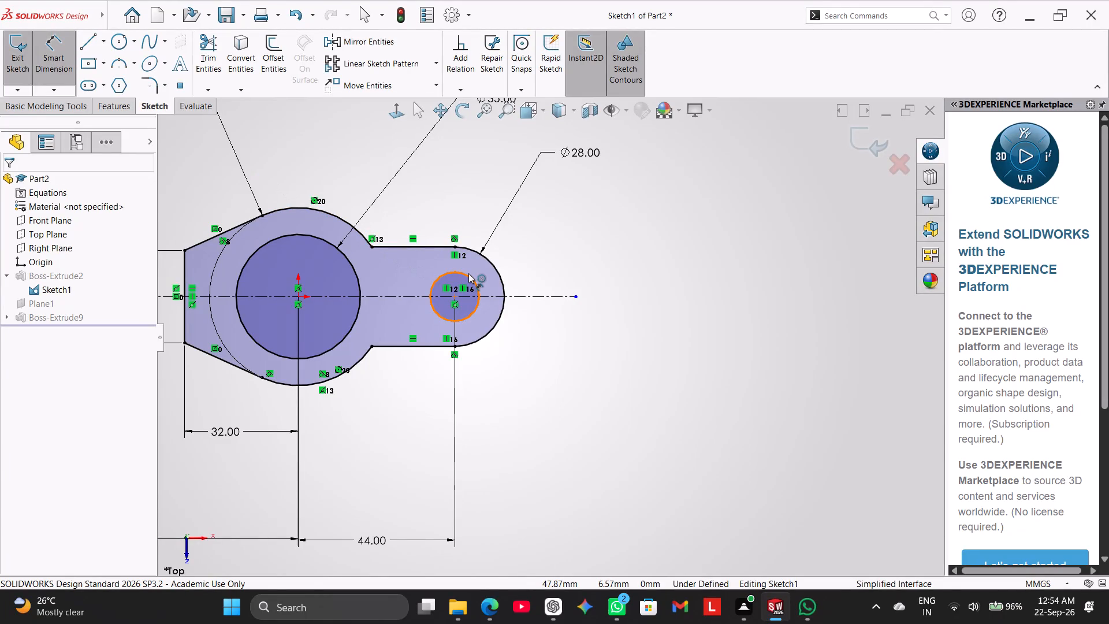
Dimension the small hole circle inside the 28 mm rounded end with a diameter of 20 mm.
left_click(470, 277)
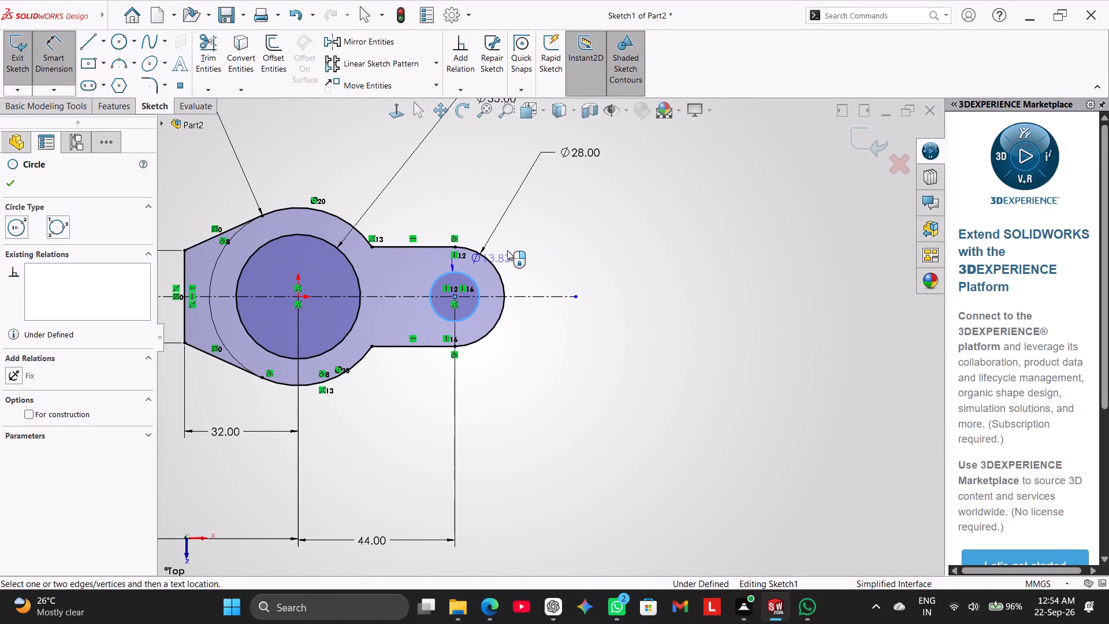
left_click(605, 240)
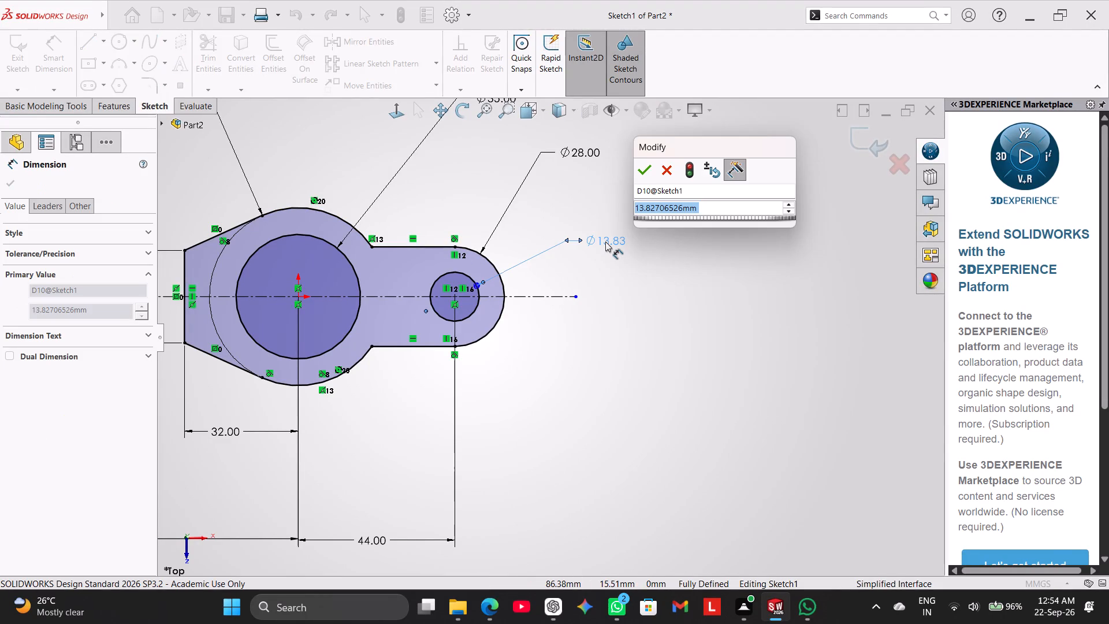
type("20")
key("Return")
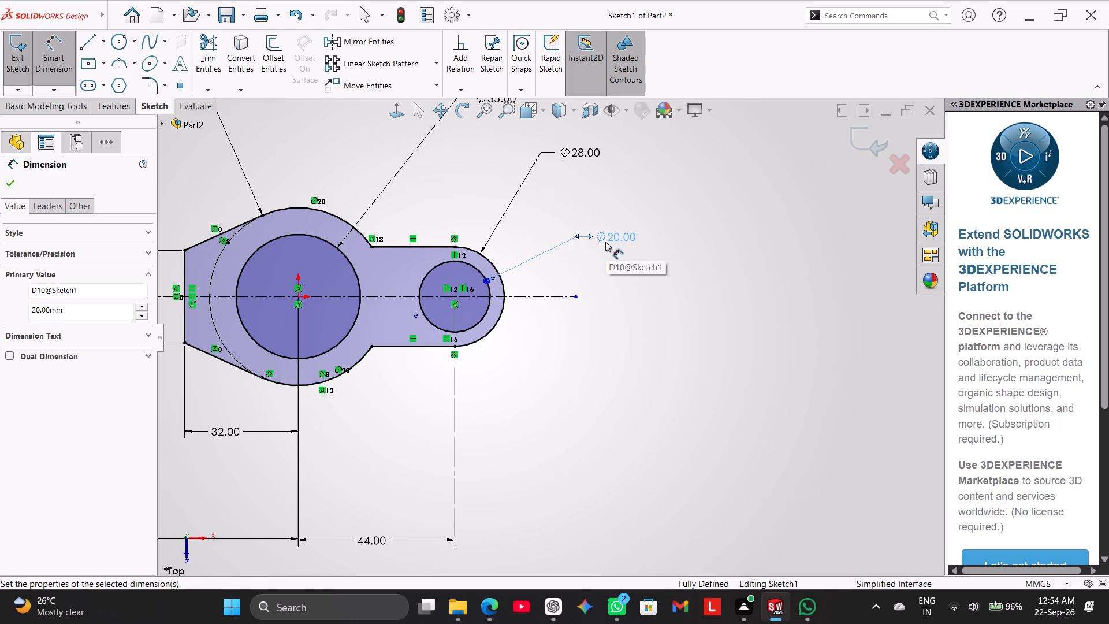
Set the diameter of the small hole circle in the rounded end to 10 mm.
double_click(617, 232)
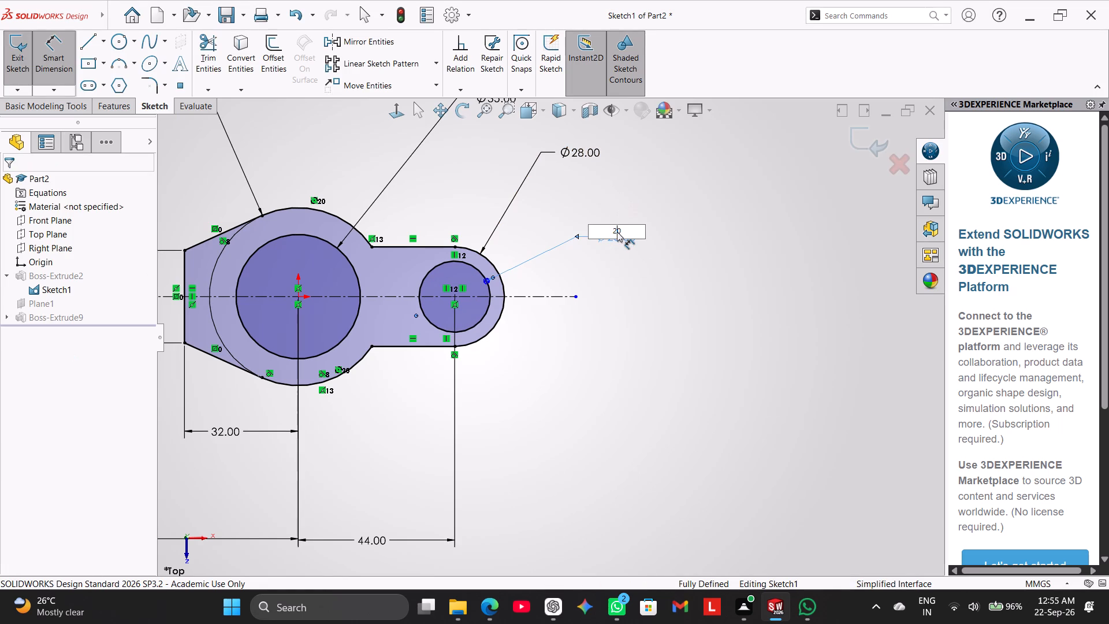
double_click(627, 226)
type("10")
key("Return")
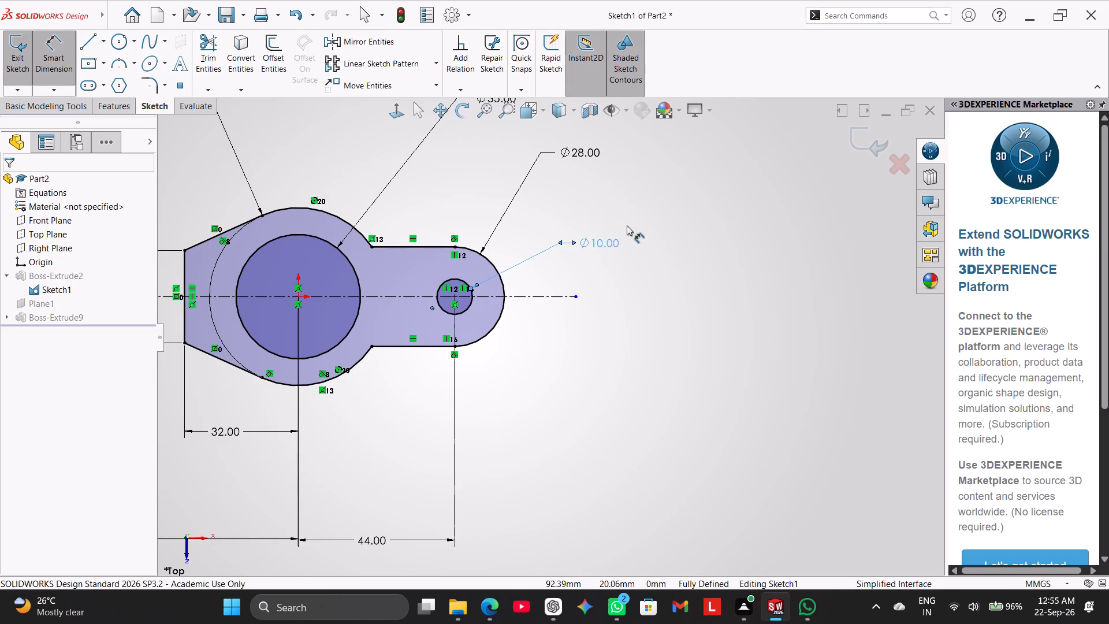
left_click(634, 205)
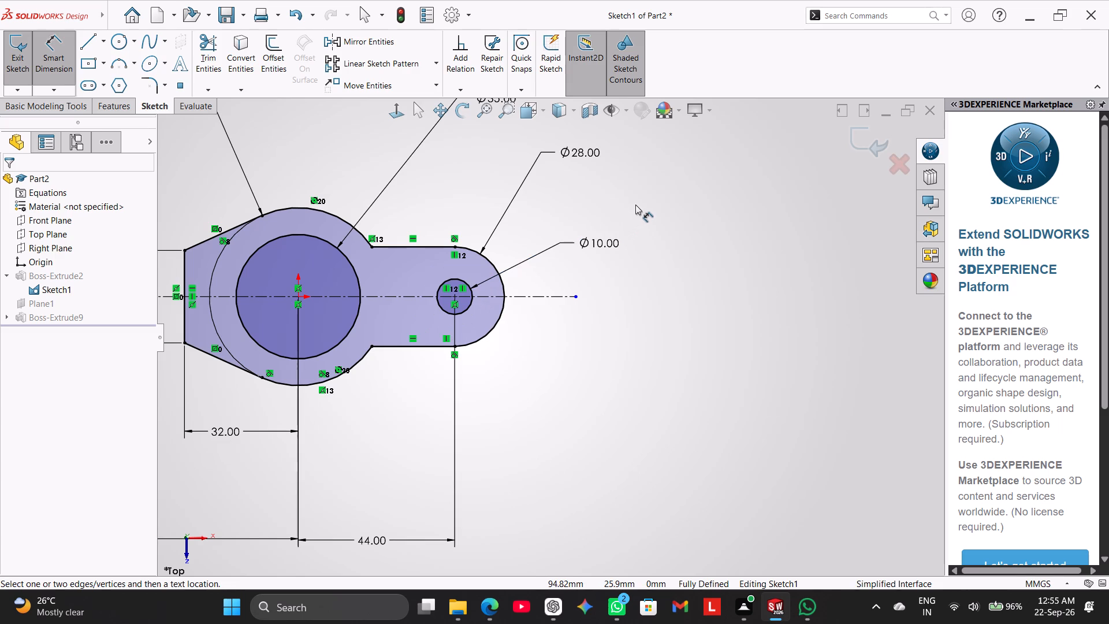
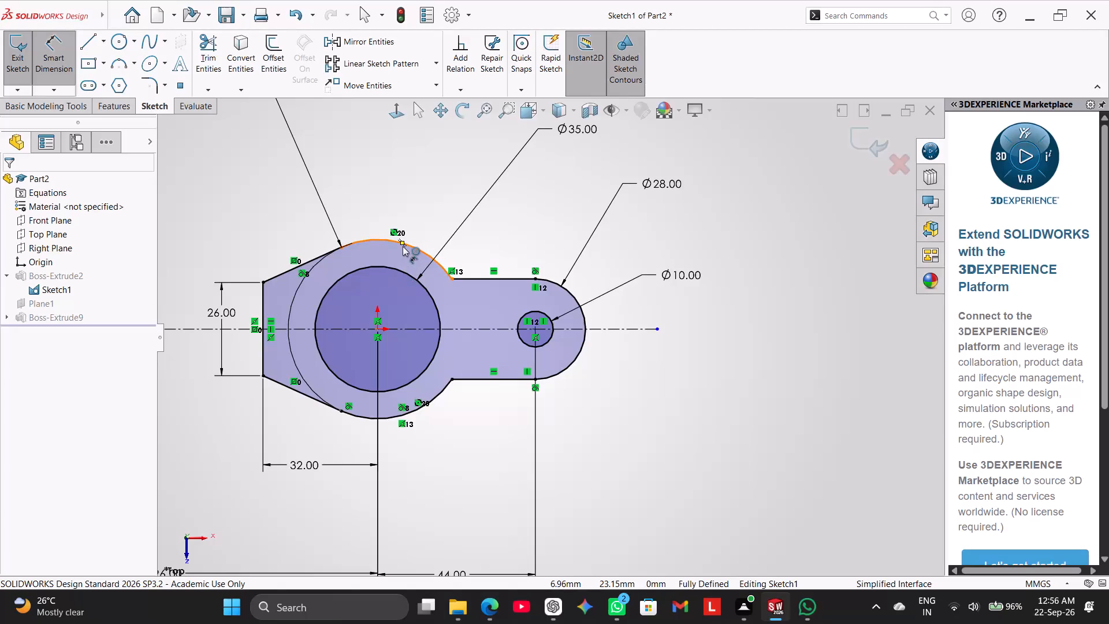
Examine the dimensioned Sketch1 profile as a whole, facing the sketch plane.
scroll(428, 188, "up", 2)
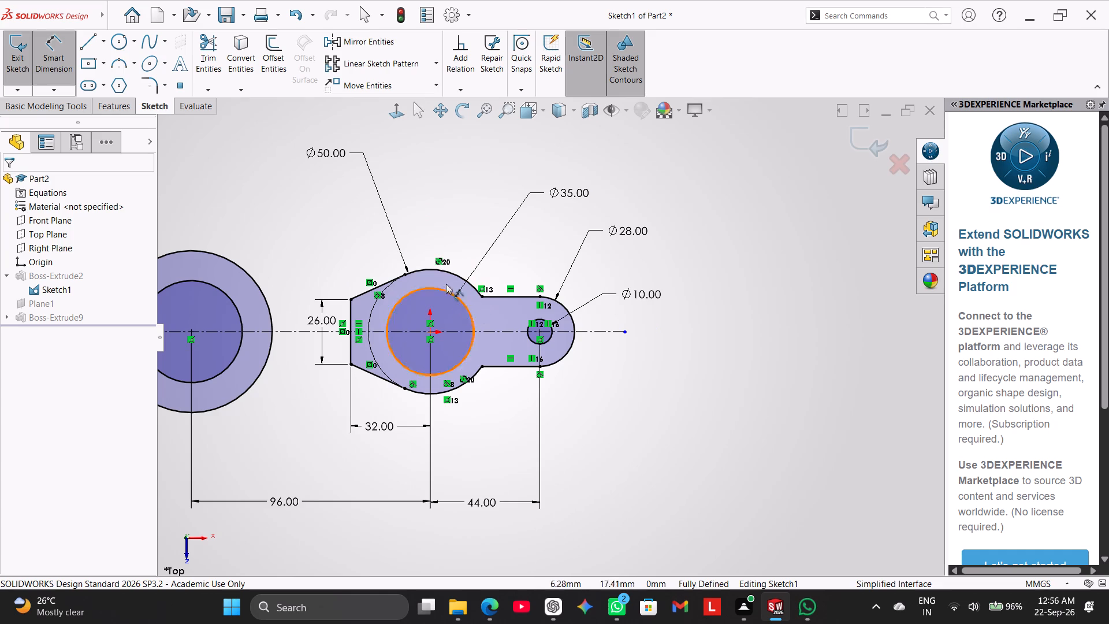
scroll(448, 210, "down", 1)
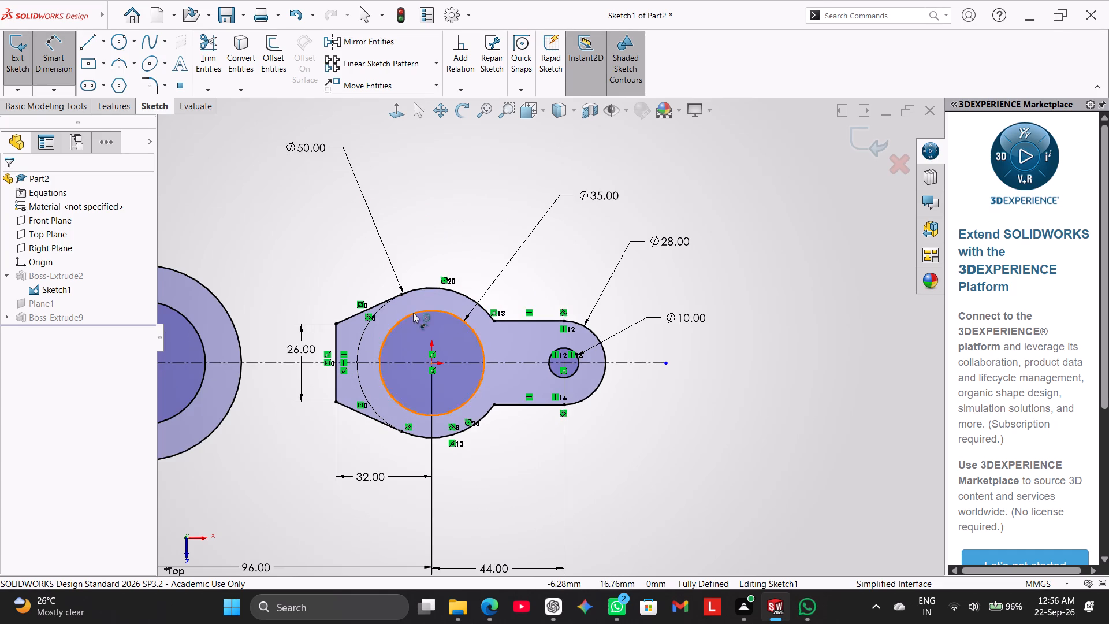
middle_click_drag(446, 235, 449, 228)
middle_click_drag(436, 232, 441, 224)
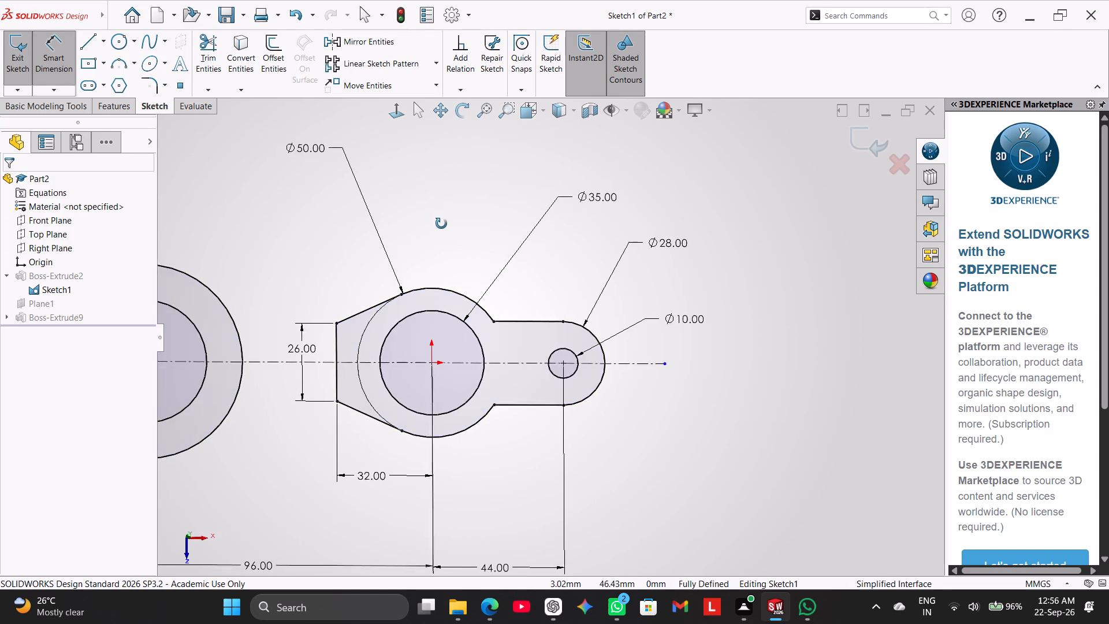
middle_click_drag(441, 224, 442, 222)
scroll(427, 327, "up", 2)
scroll(375, 456, "down", 1)
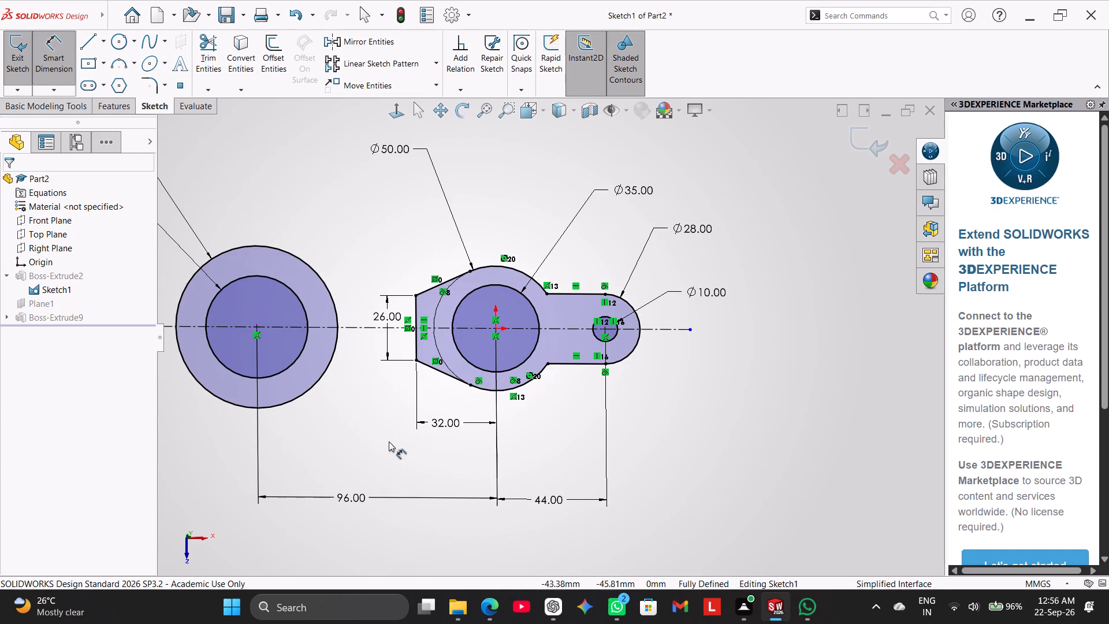
middle_click(405, 431)
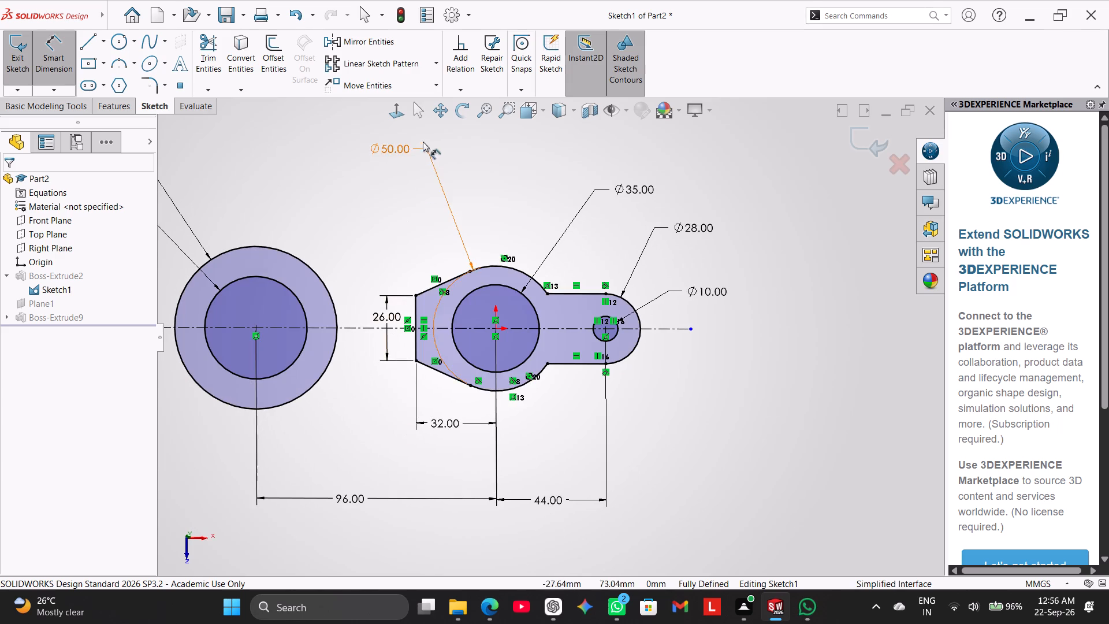
left_click(401, 114)
scroll(594, 352, "down", 2)
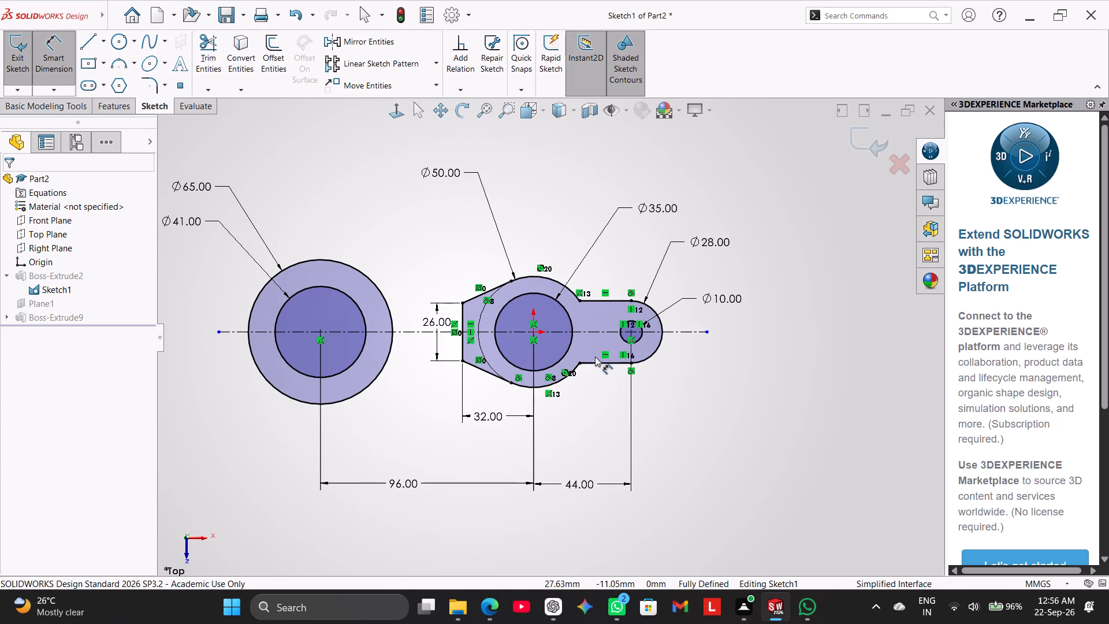
scroll(427, 329, "down", 1)
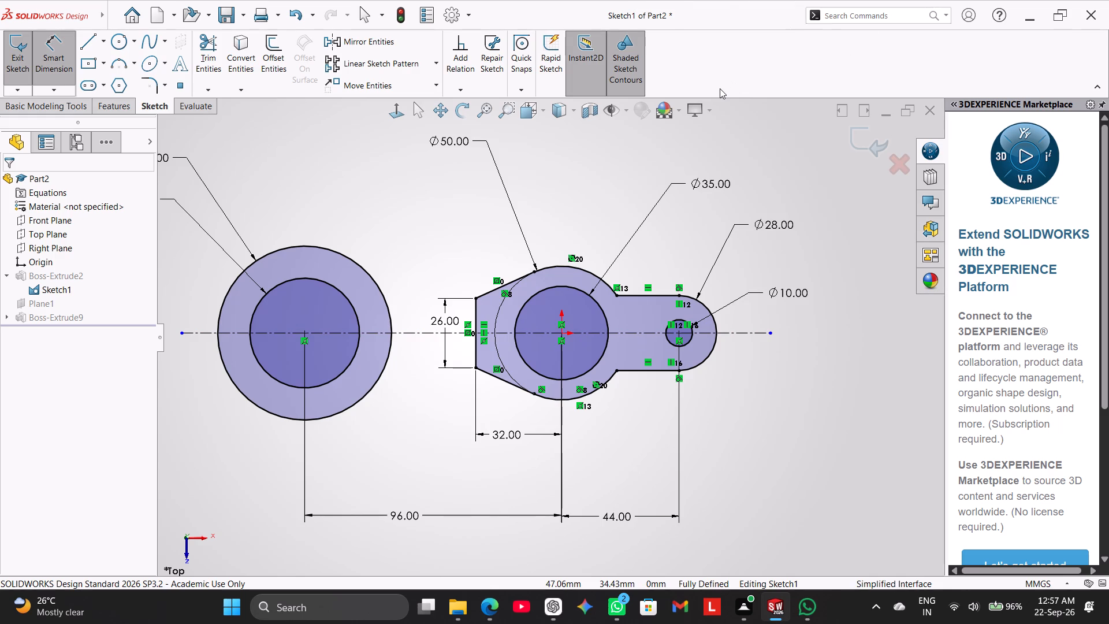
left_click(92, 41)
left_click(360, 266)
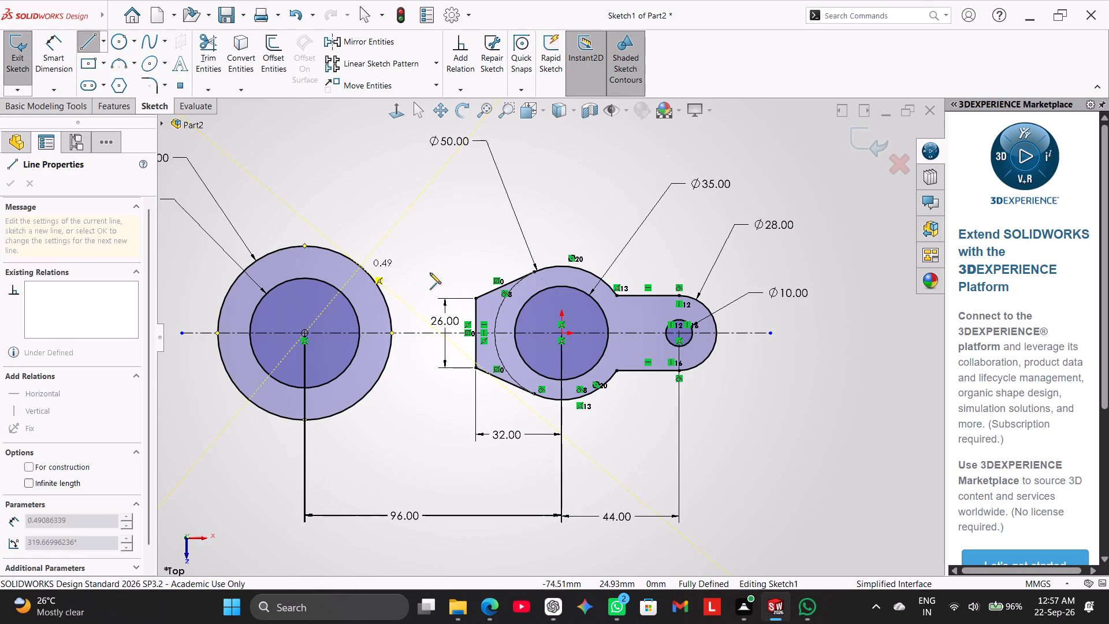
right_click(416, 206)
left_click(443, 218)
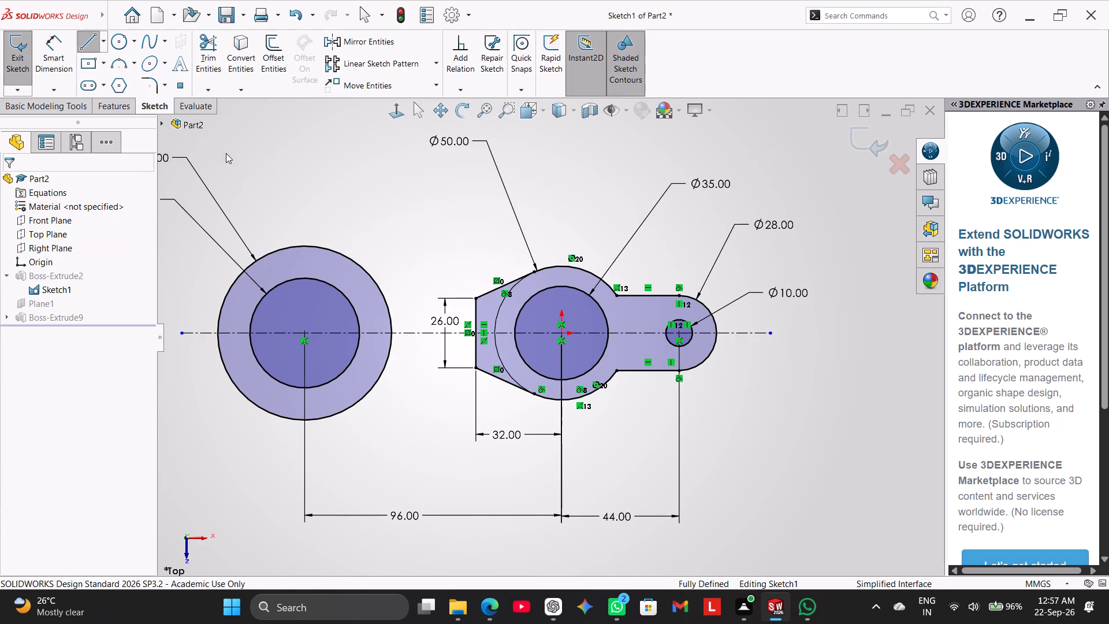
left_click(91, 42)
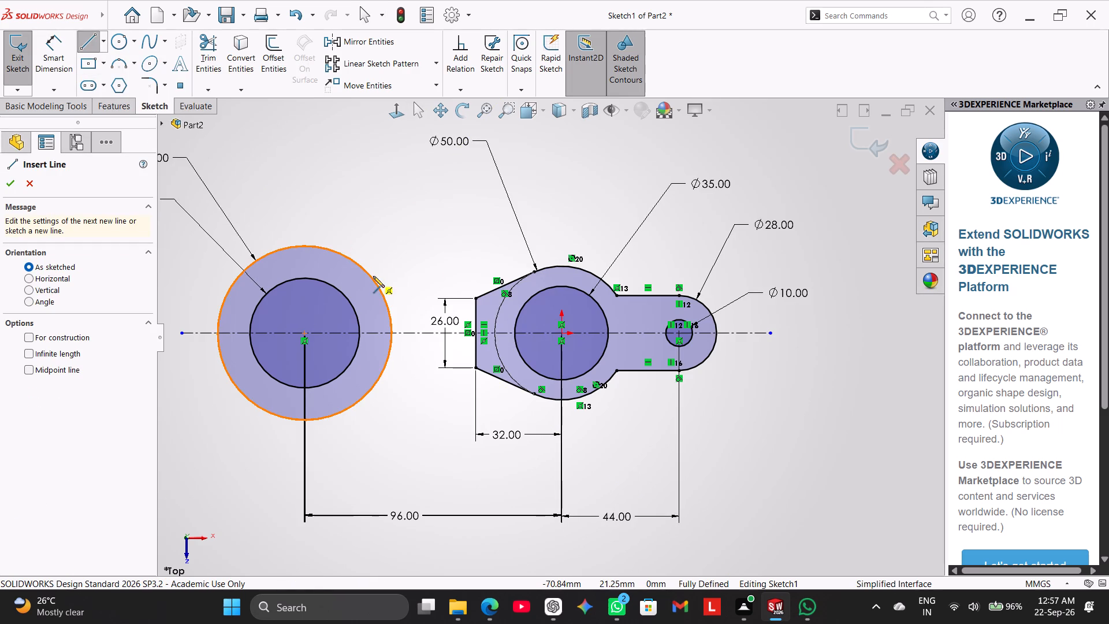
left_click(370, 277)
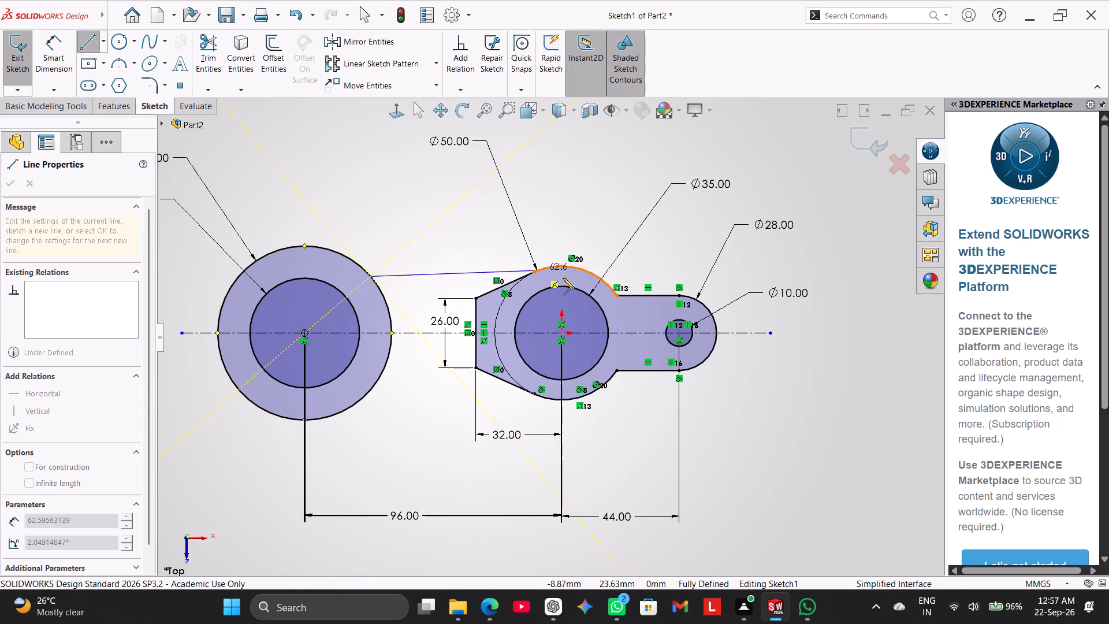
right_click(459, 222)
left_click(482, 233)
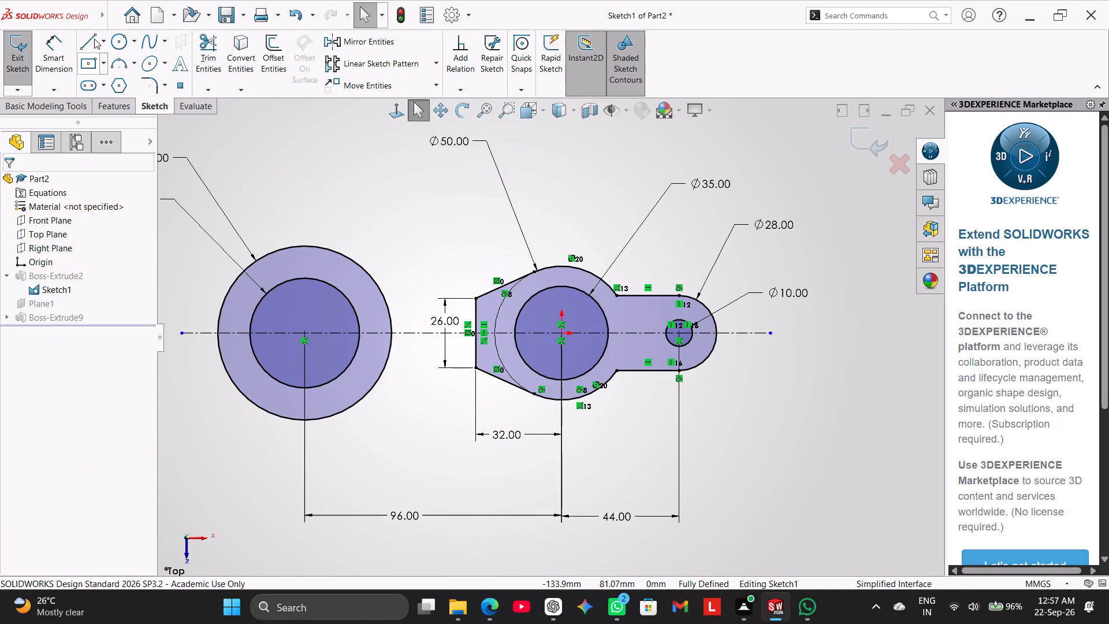
Sketch an open three-sided outline of about 65 mm lines from the 65 mm circle's edge, with its vertical side passing through the origin.
left_click(94, 39)
left_click(388, 261)
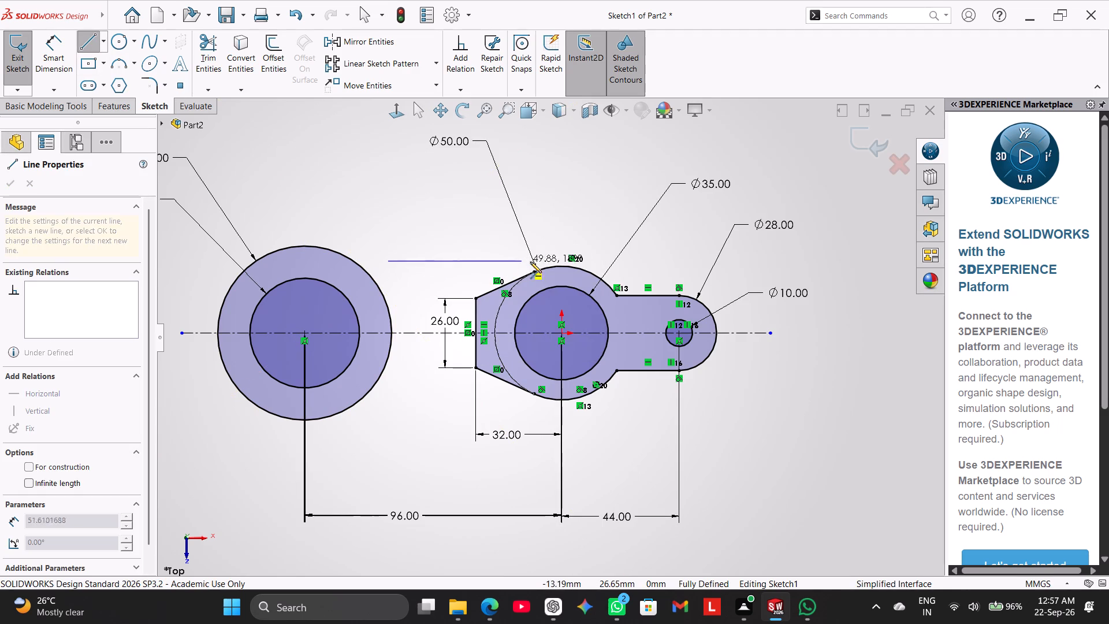
left_click(564, 262)
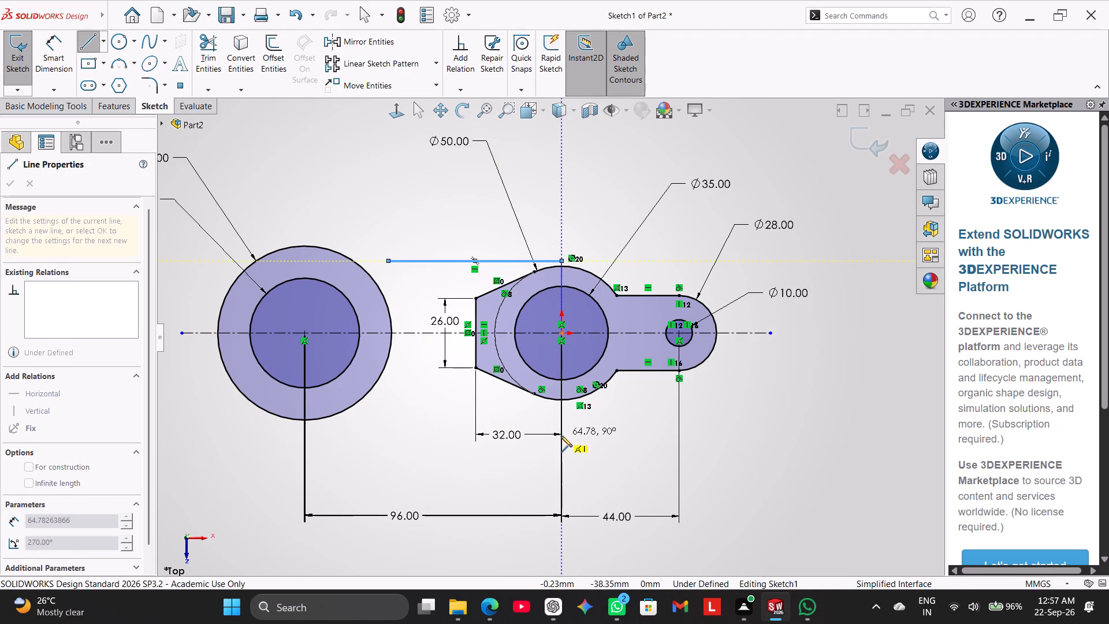
left_click(561, 436)
left_click(389, 433)
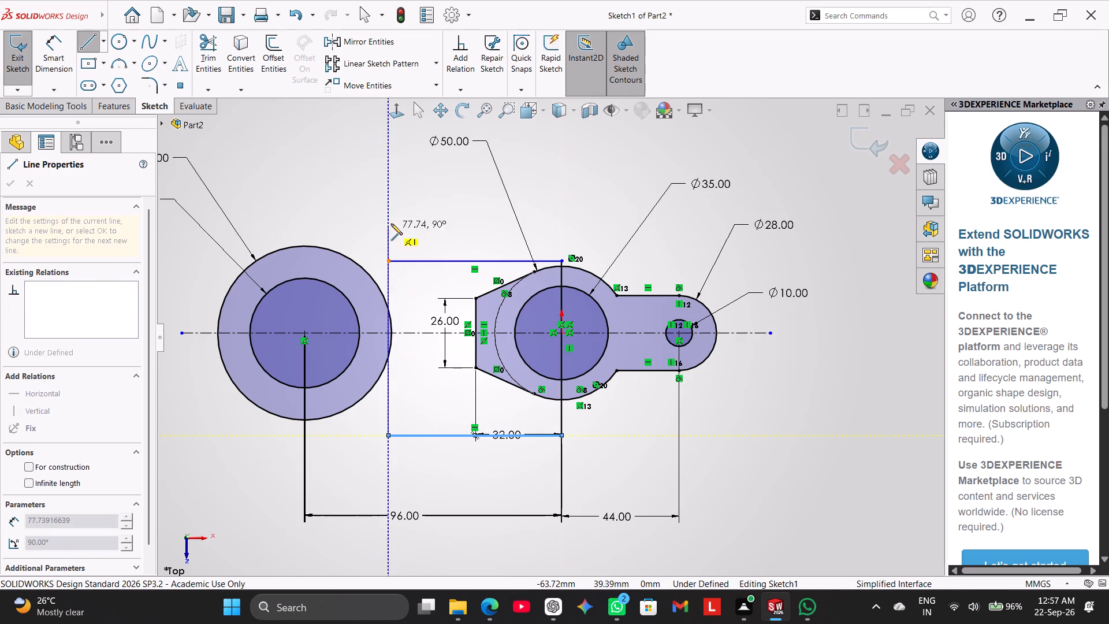
right_click(391, 224)
left_click(417, 226)
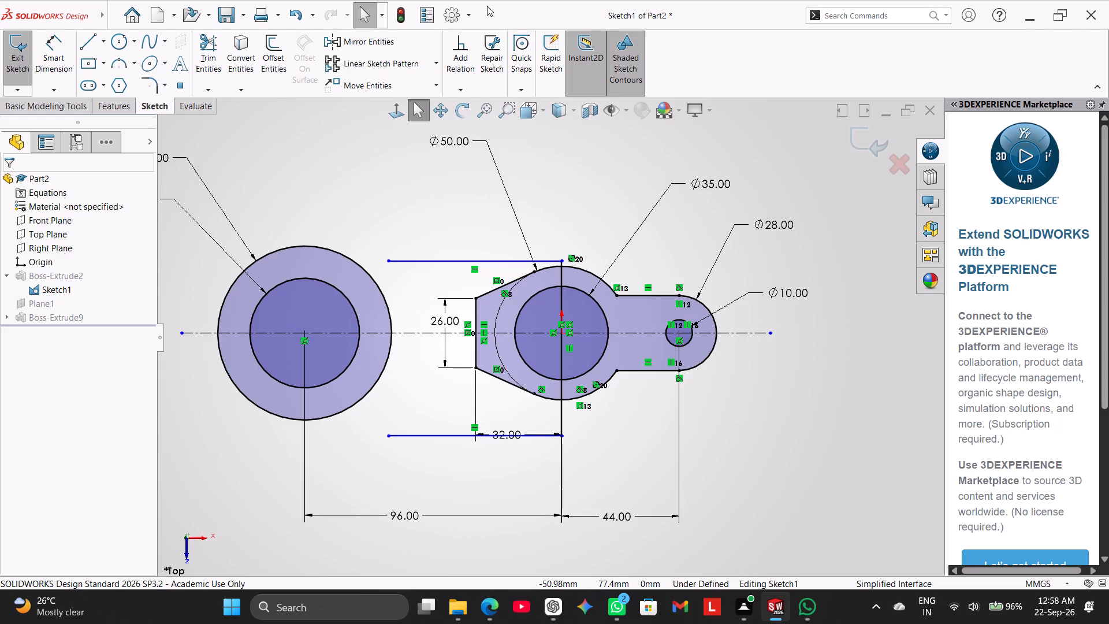
Dimension the distance between the two new horizontal lines as 24 mm.
left_click(64, 53)
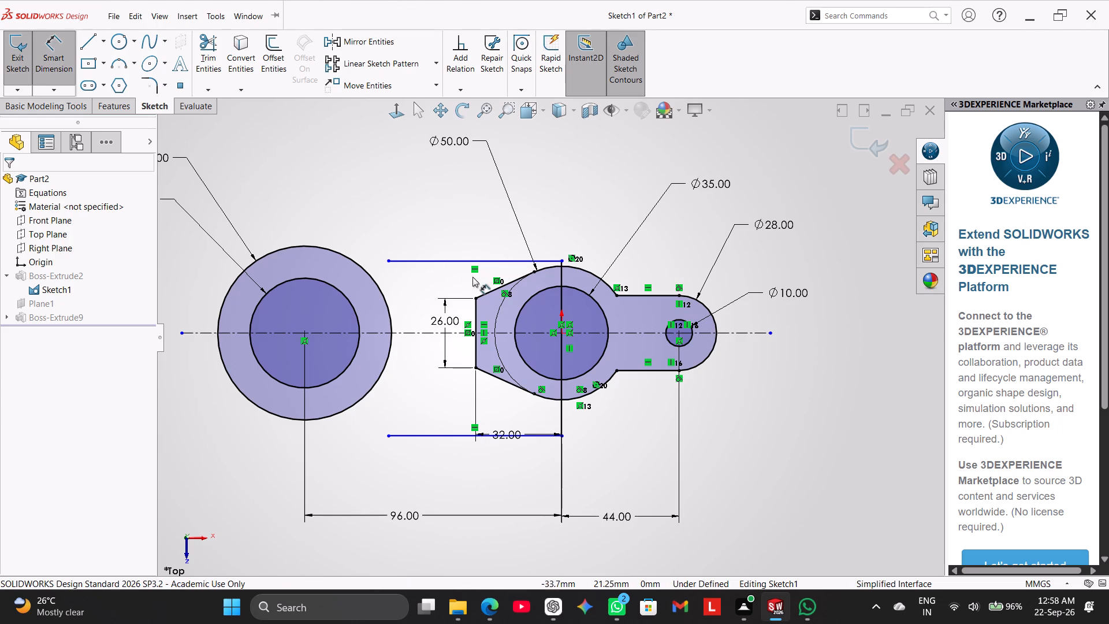
left_click(483, 262)
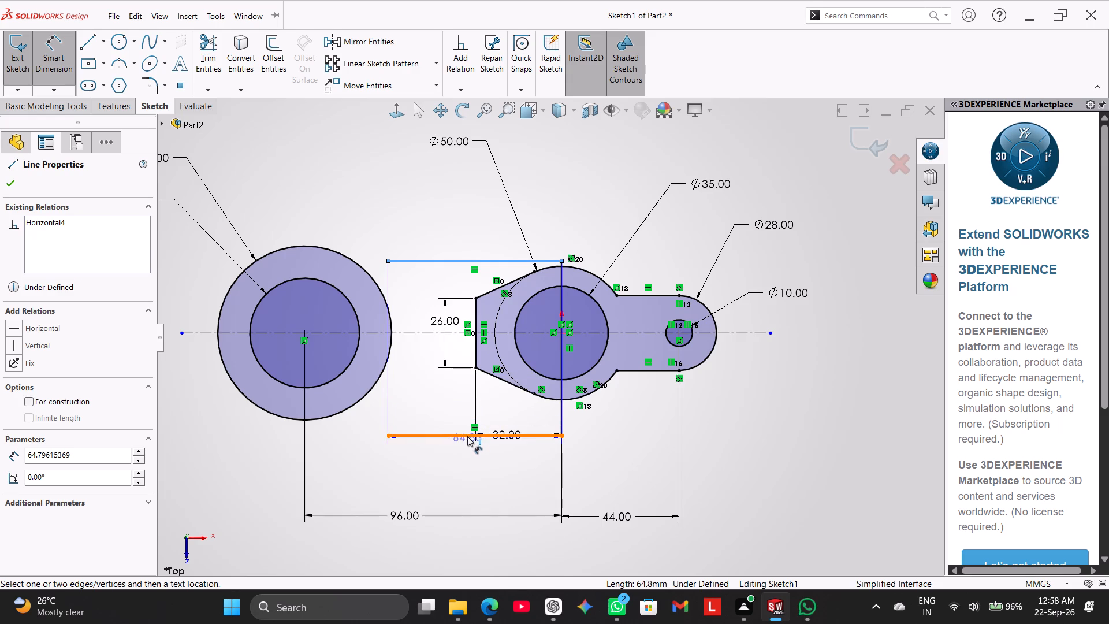
left_click(466, 435)
left_click(428, 317)
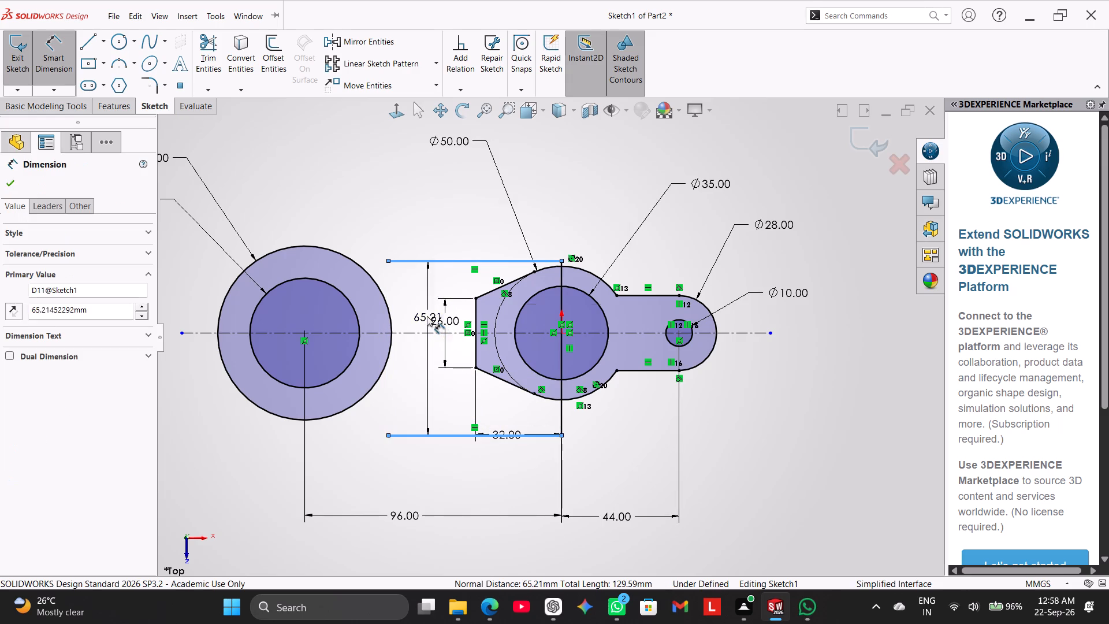
type("24")
key("Return")
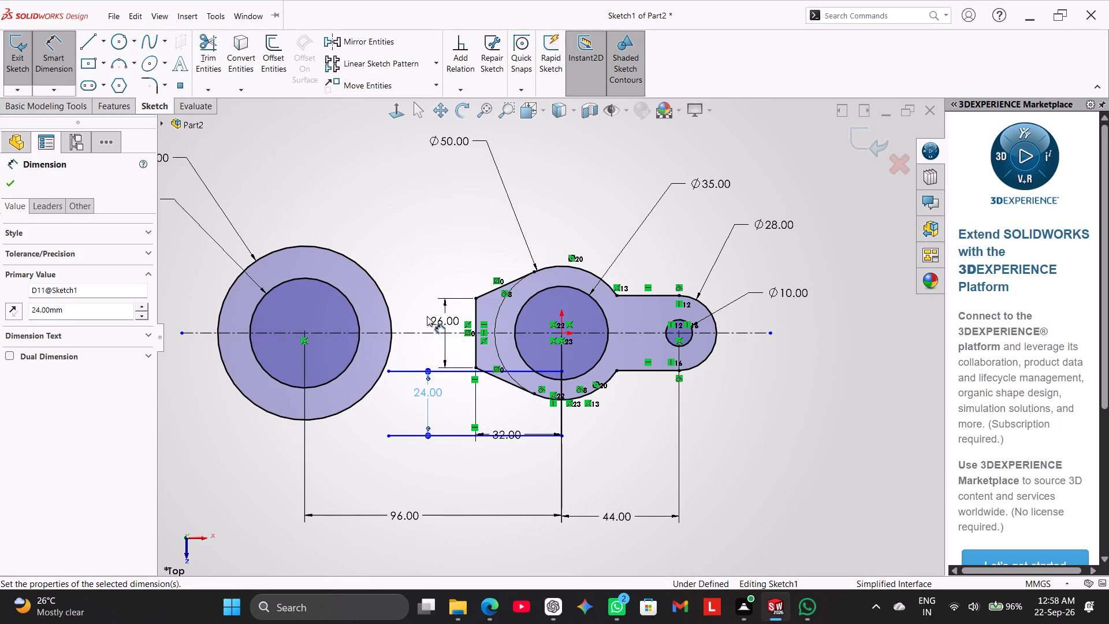
right_click(449, 217)
left_click(387, 170)
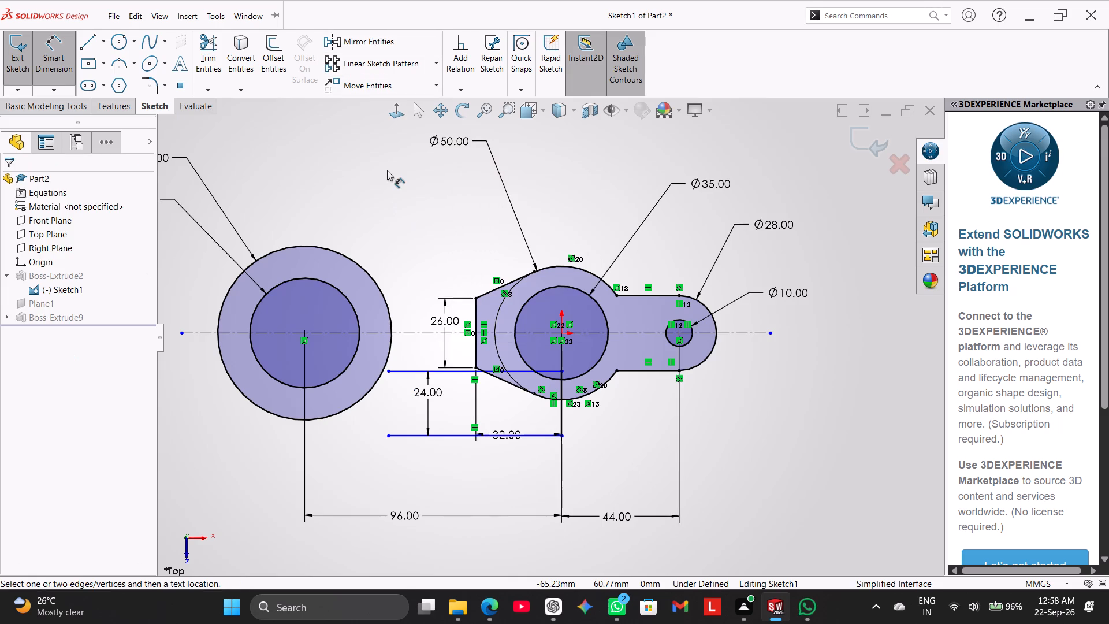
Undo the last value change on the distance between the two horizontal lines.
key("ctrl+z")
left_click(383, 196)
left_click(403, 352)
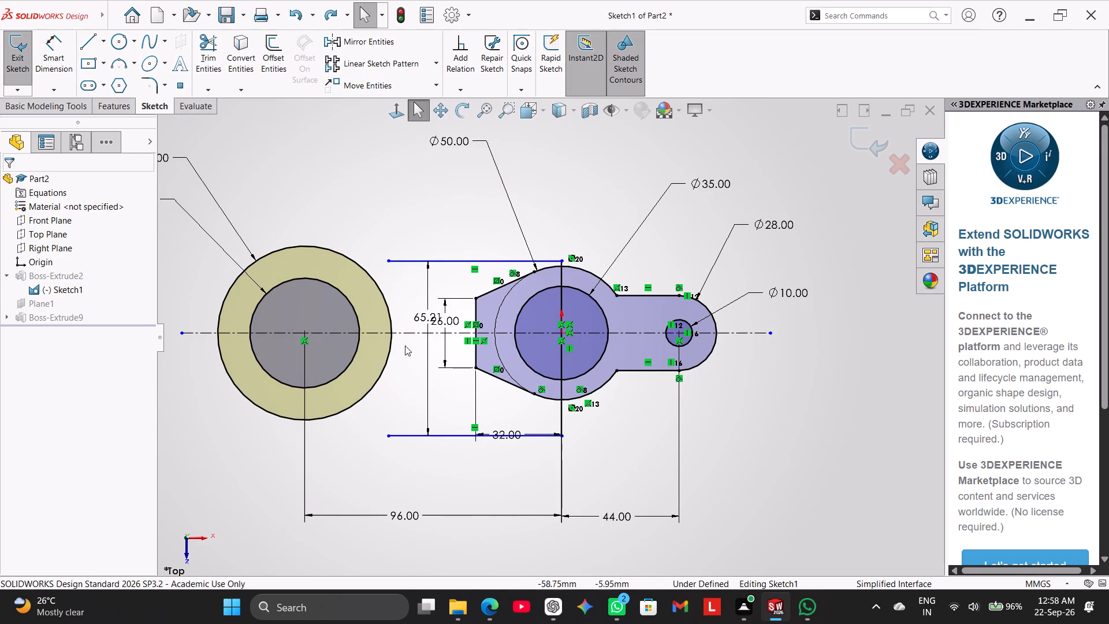
Make the two new horizontal lines symmetric about the horizontal construction centerline.
left_click(411, 332, "ctrl")
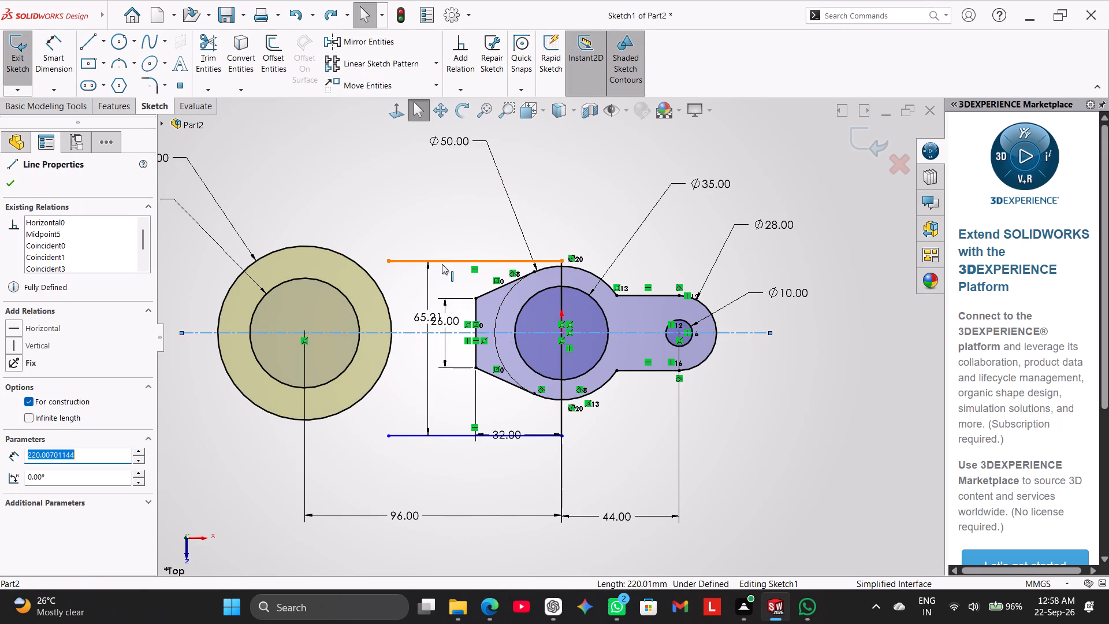
left_click(442, 263, "ctrl")
left_click(456, 433, "ctrl")
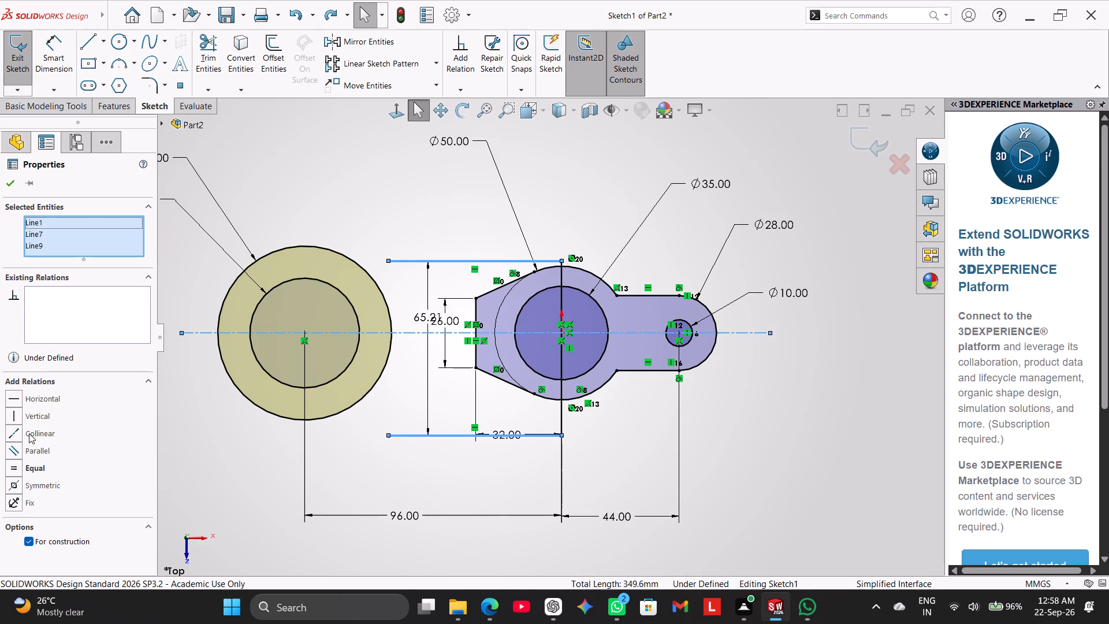
left_click(31, 490)
left_click(308, 125)
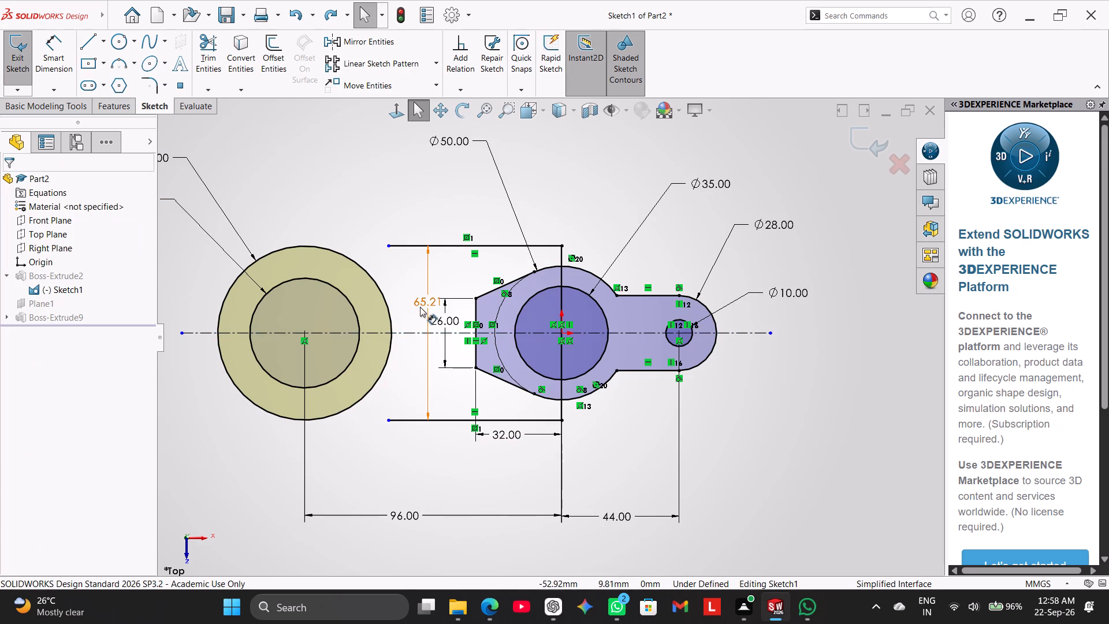
Set the distance between the two symmetric horizontal lines to 24 mm and exit Sketch1.
double_click(420, 303)
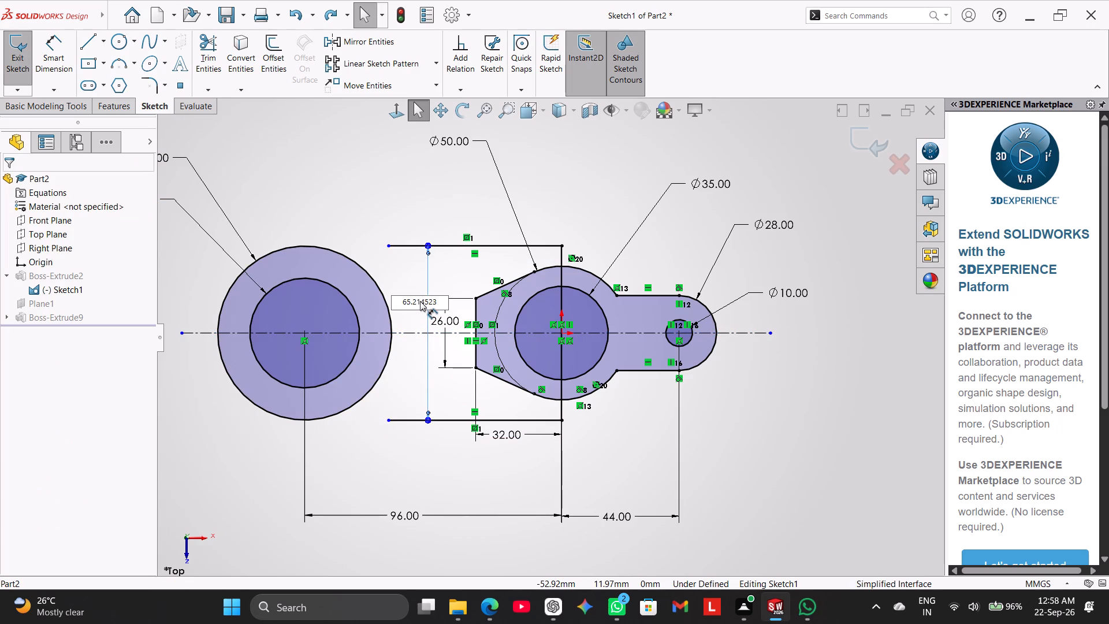
key("ctrl+a")
type("24")
key("Return")
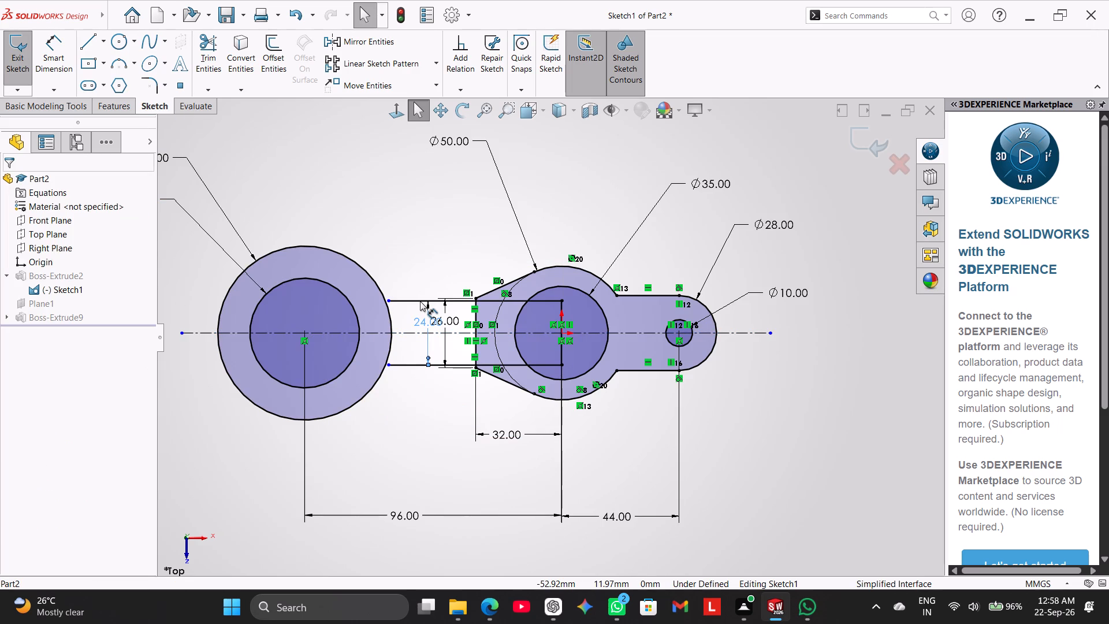
right_click(410, 246)
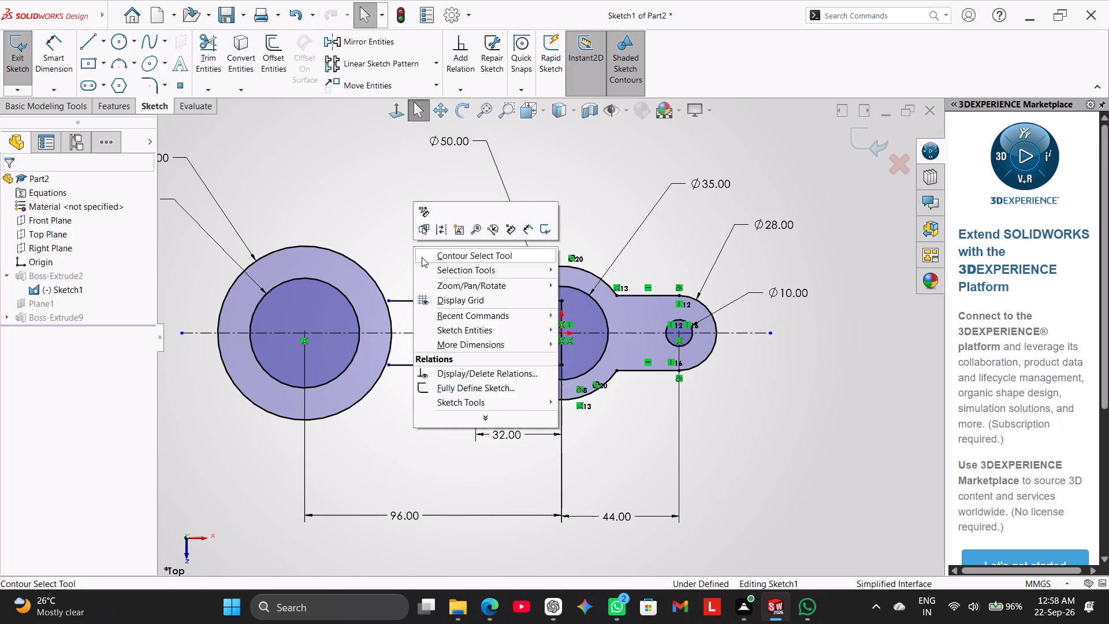
left_click(392, 228)
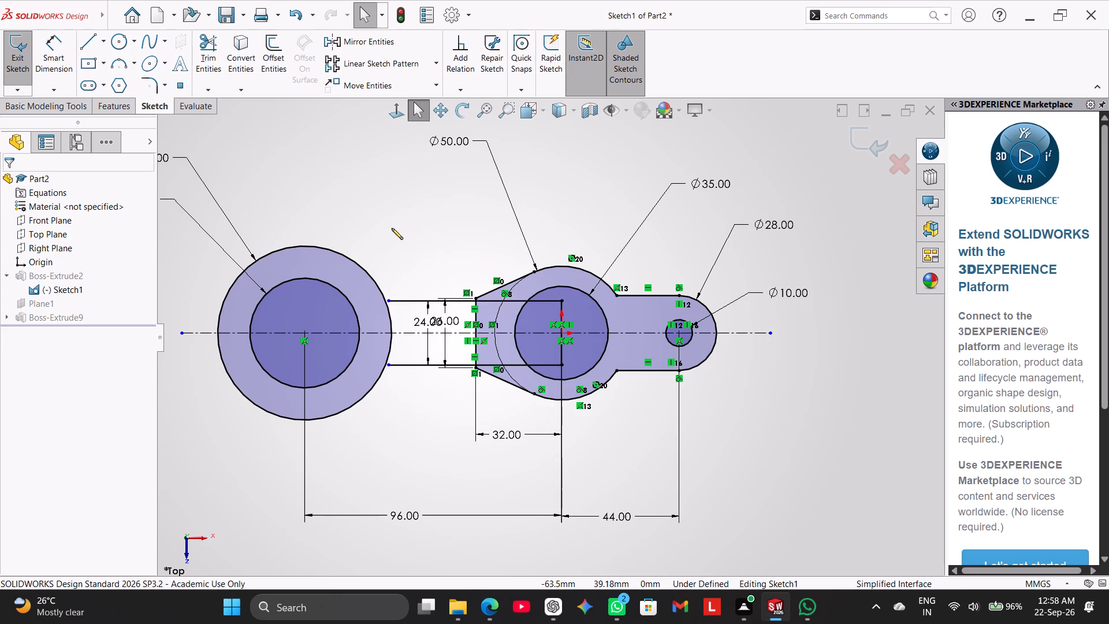
middle_click_drag(398, 209, 403, 288)
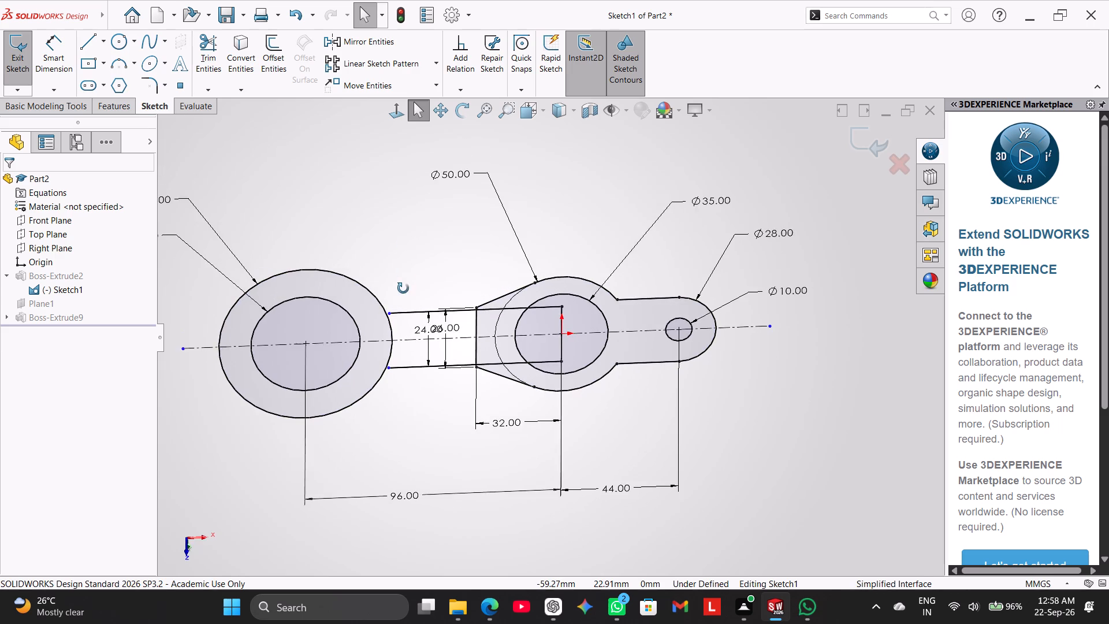
middle_click_drag(403, 288, 418, 220)
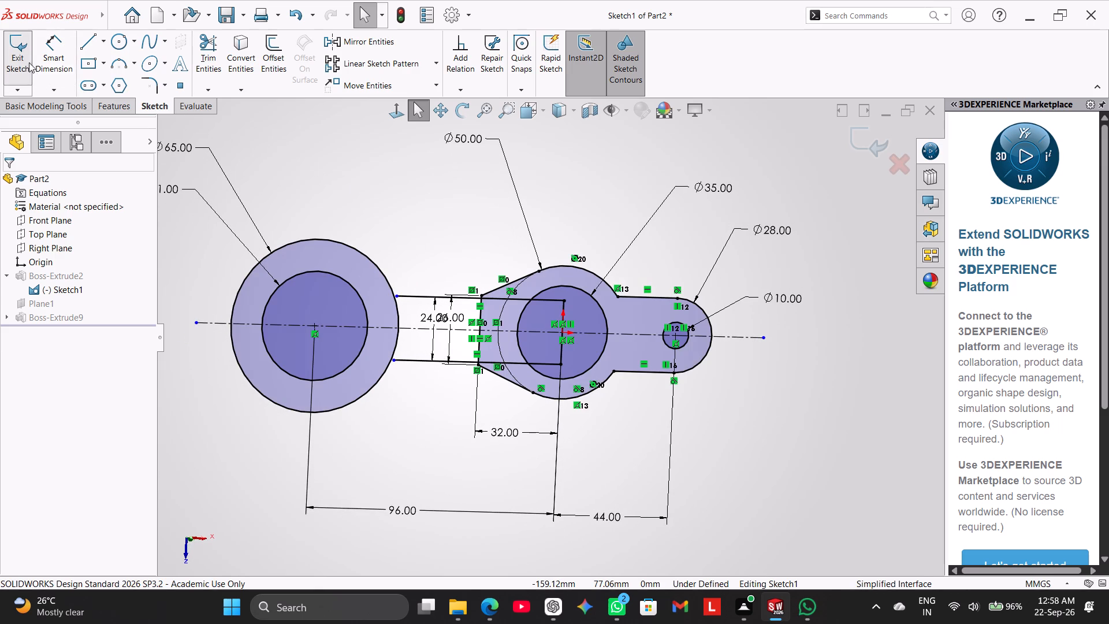
left_click(27, 60)
Delete the Boss-Extrude9 feature from the part, keeping its absorbed sketch.
middle_click_drag(426, 209, 396, 292)
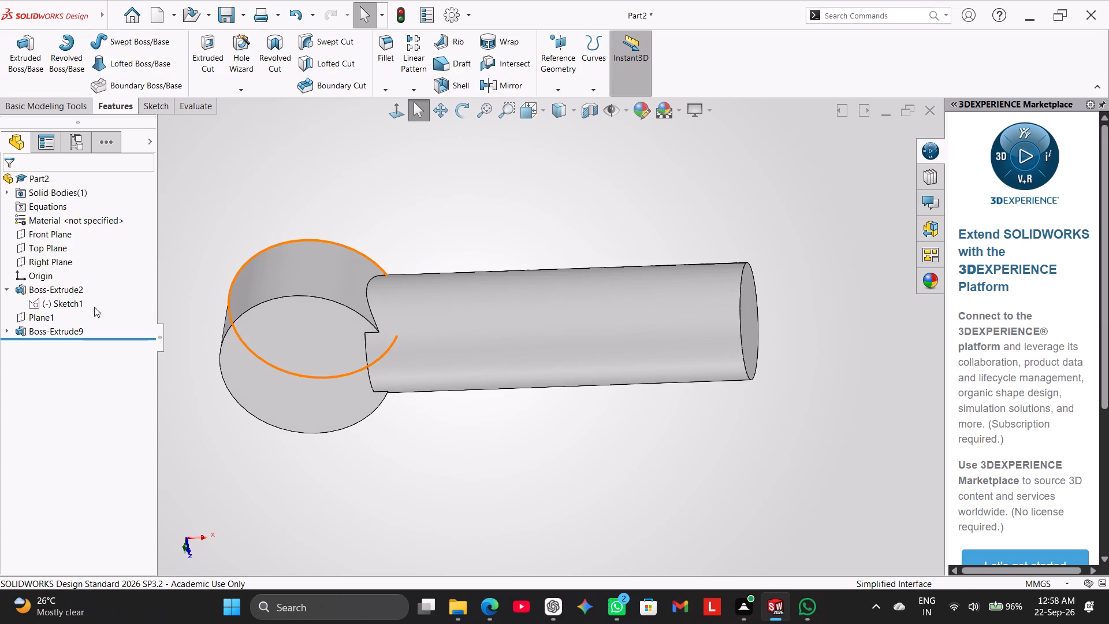
right_click(65, 329)
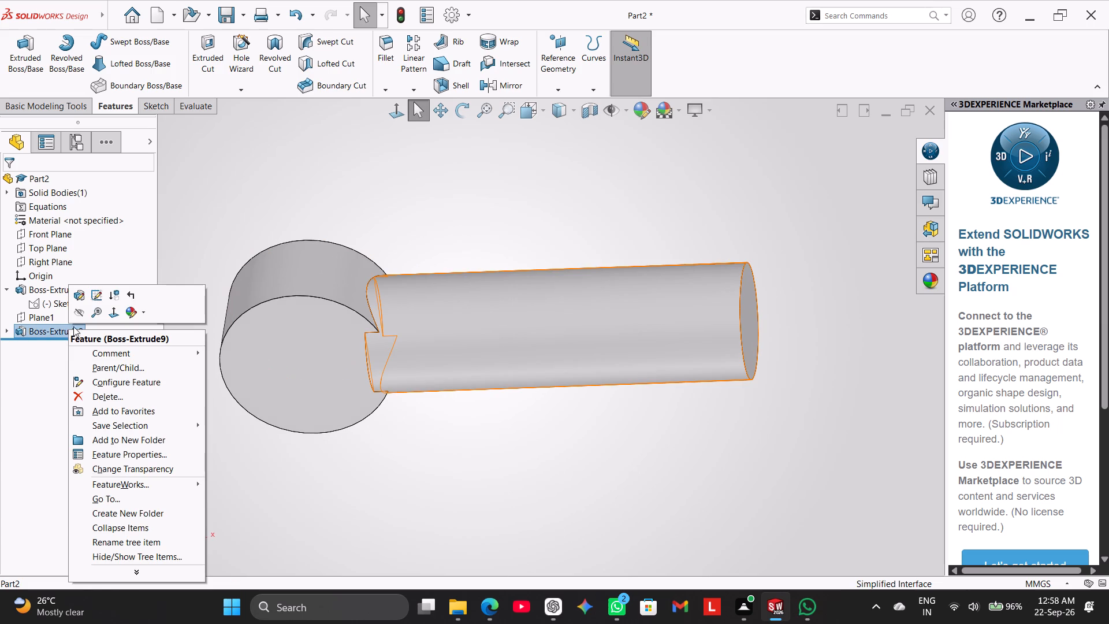
left_click(101, 395)
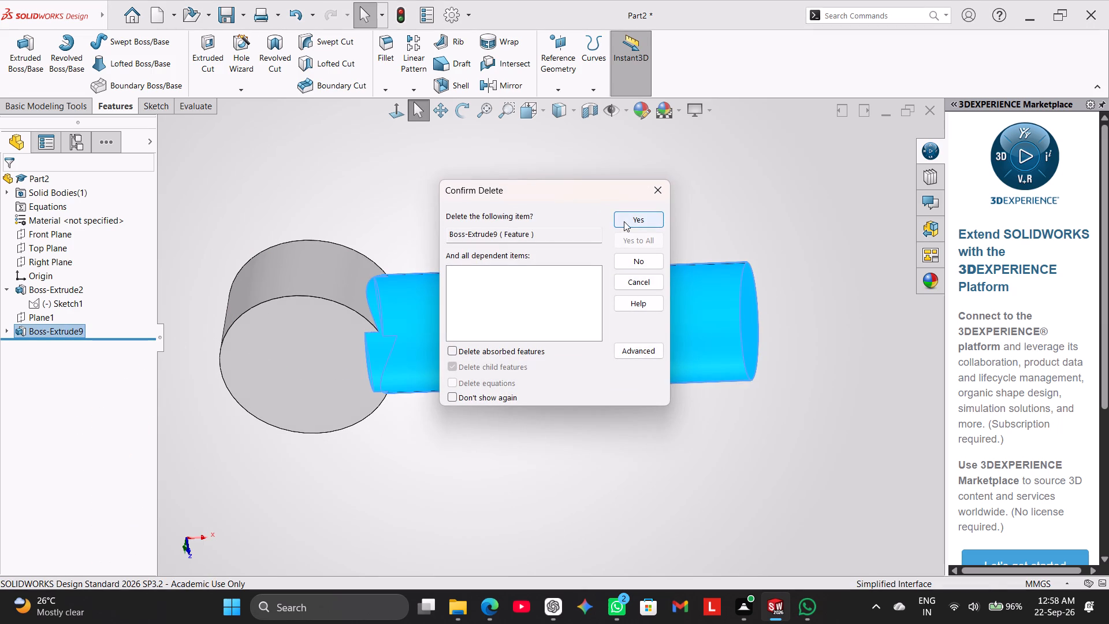
left_click(624, 221)
middle_click_drag(199, 212, 199, 210)
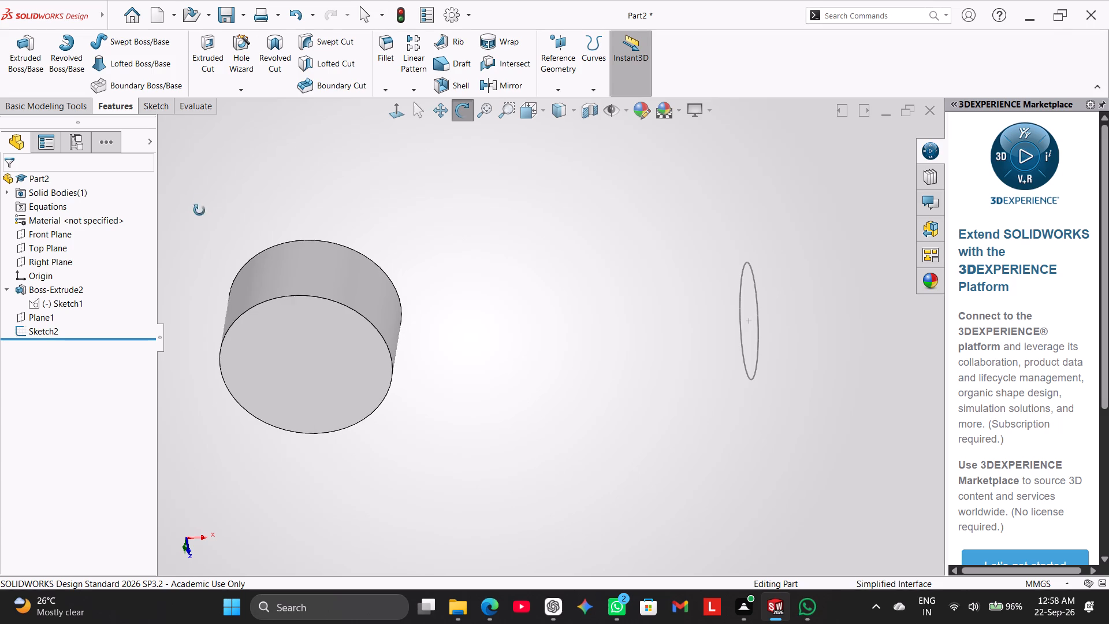
Reopen Sketch1 for editing and set the distance between the two symmetric horizontal lines to 45 mm.
middle_click_drag(199, 210, 212, 181)
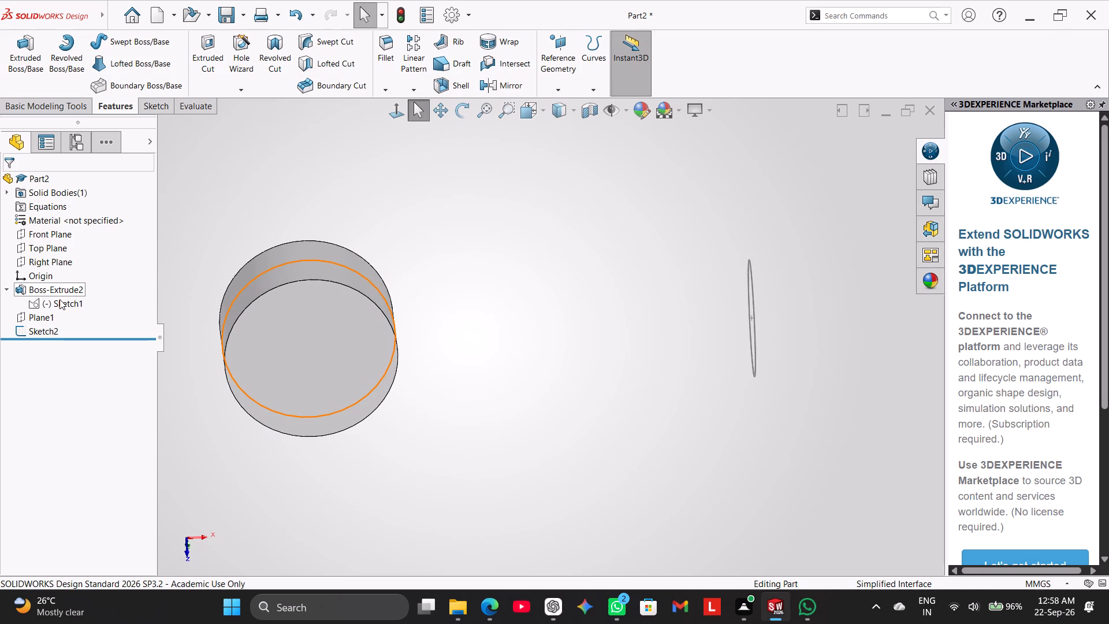
left_click(59, 299)
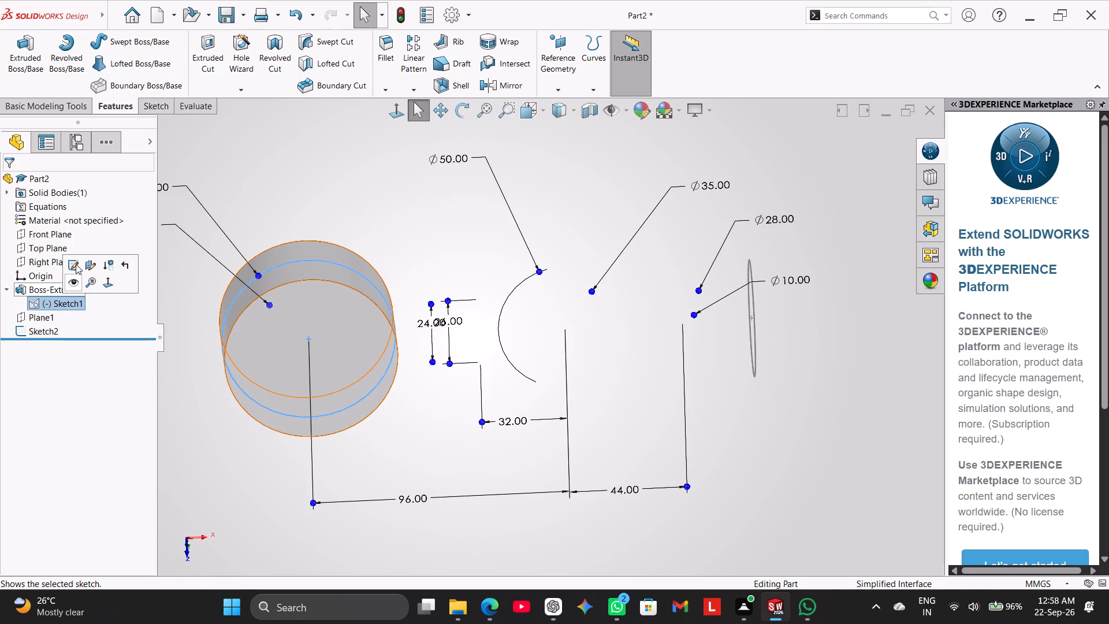
left_click(76, 264)
left_click(203, 454)
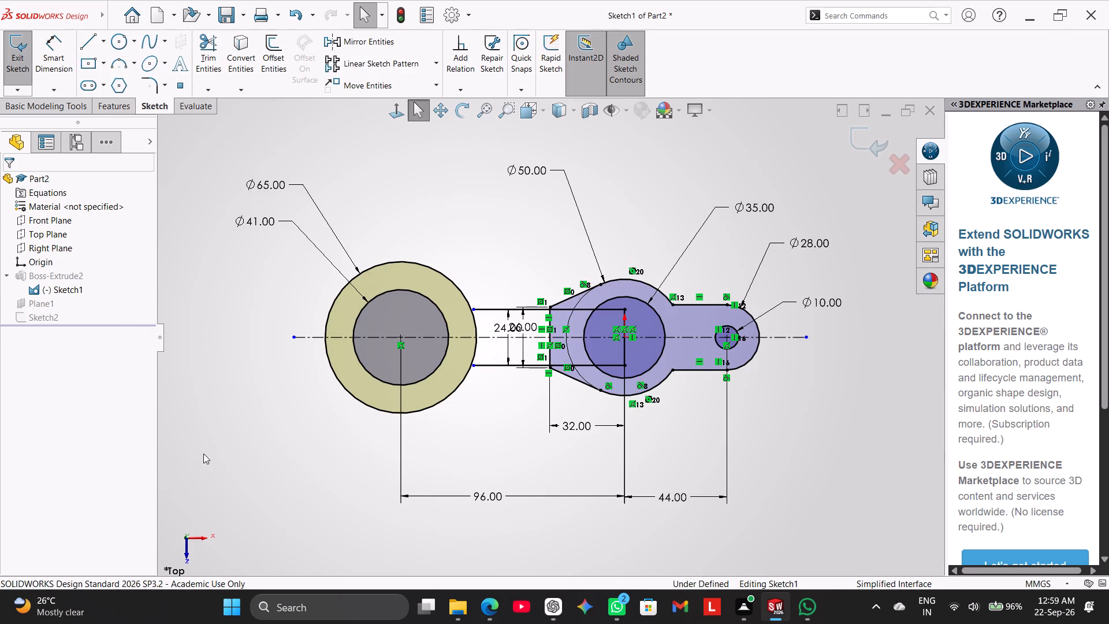
middle_click_drag(483, 436, 463, 496)
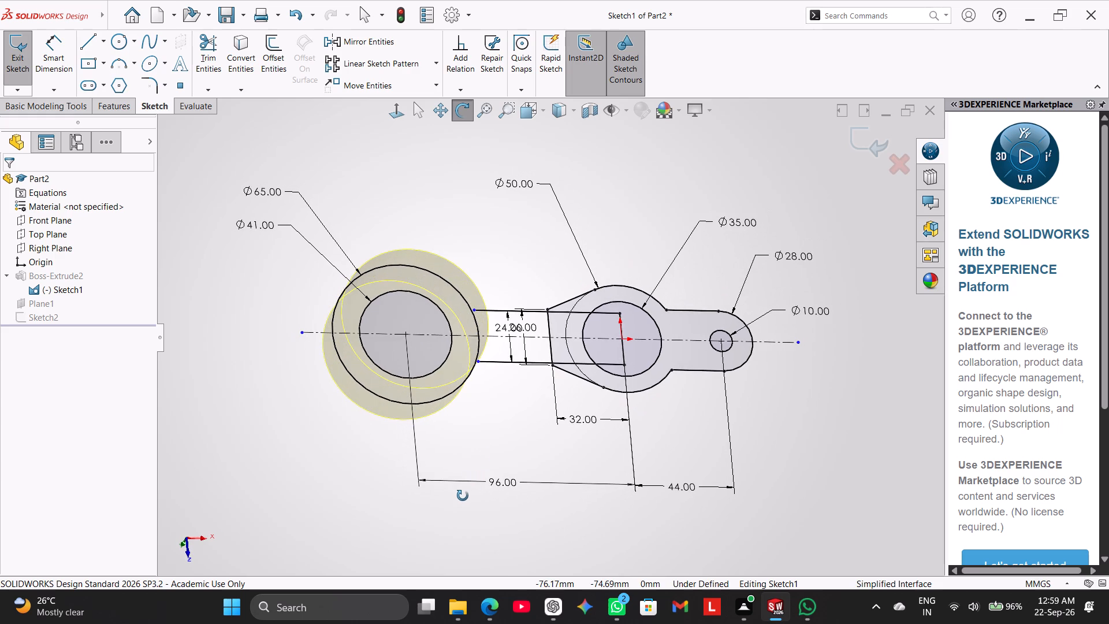
middle_click_drag(463, 496, 494, 460)
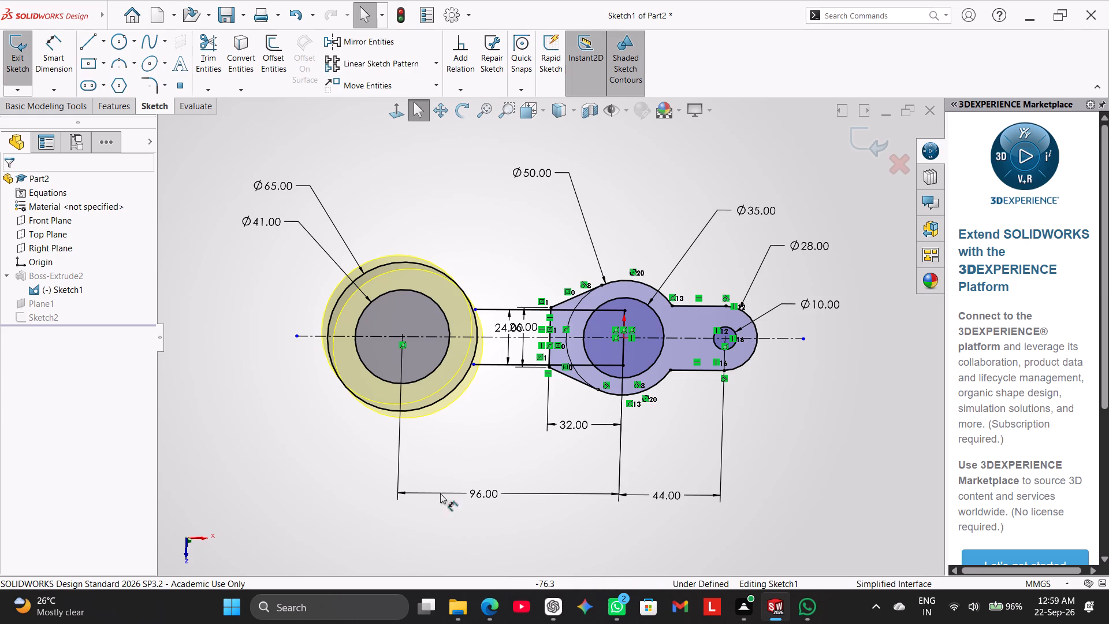
middle_click_drag(307, 454, 325, 452)
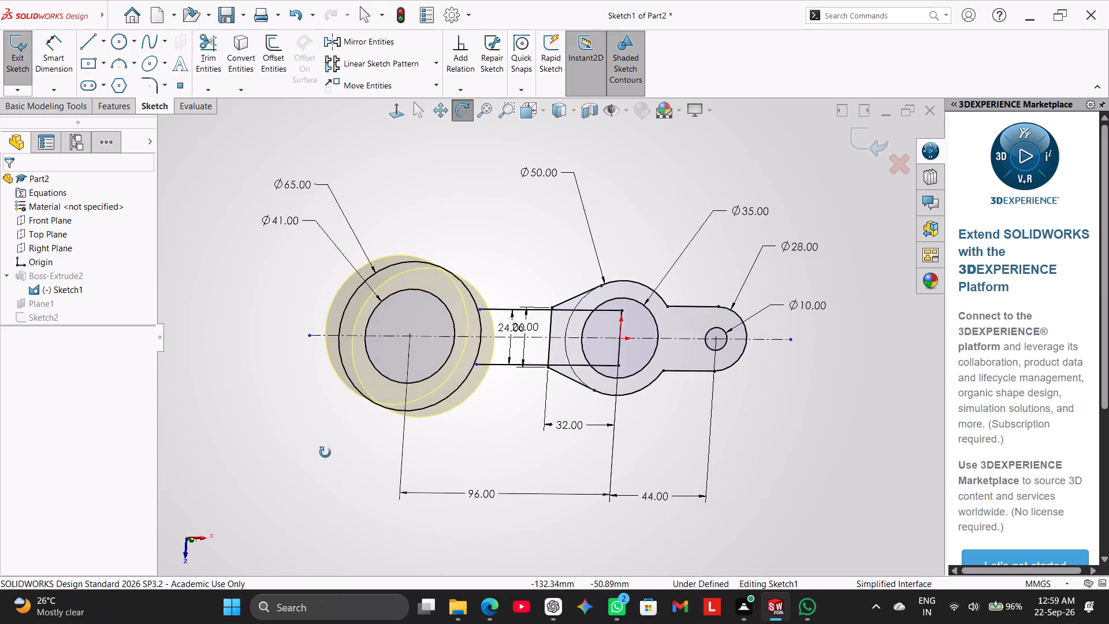
middle_click_drag(325, 452, 352, 309)
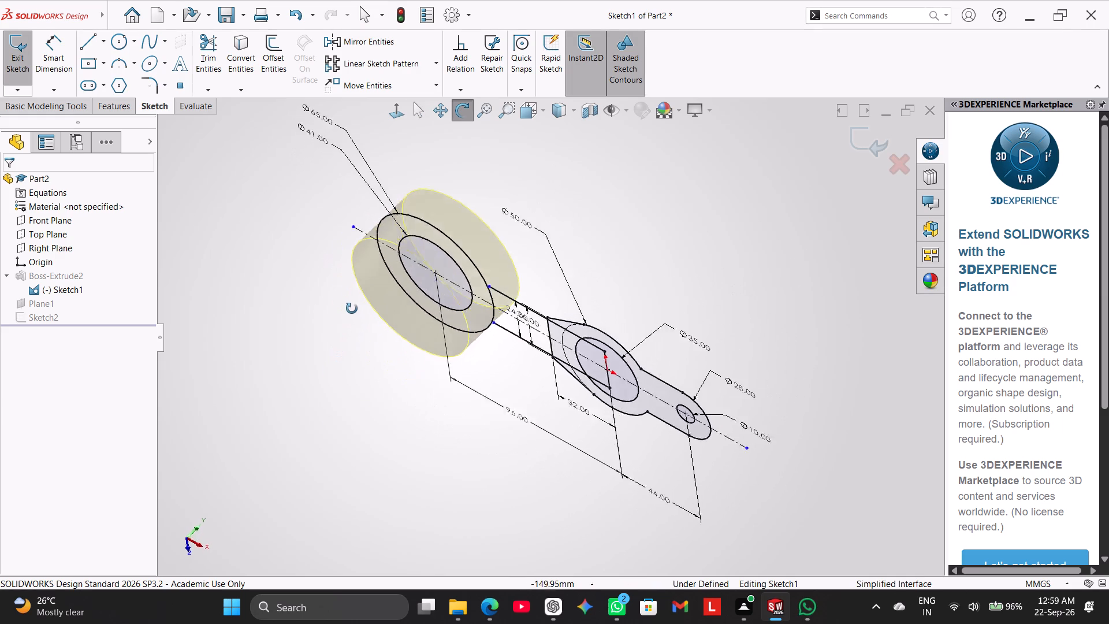
middle_click_drag(352, 309, 328, 357)
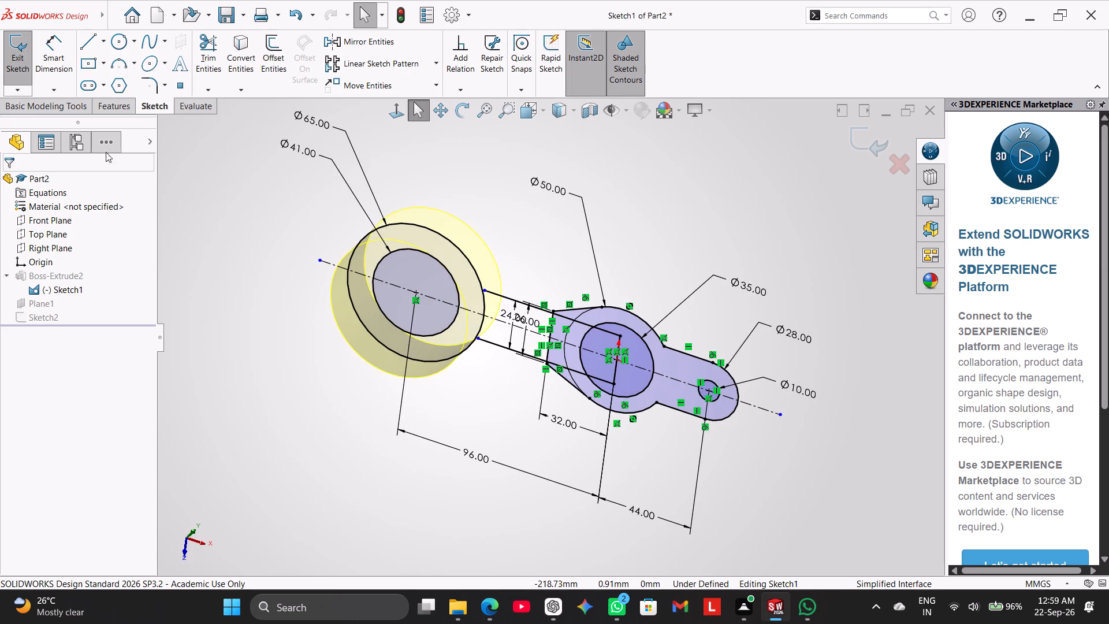
left_click(400, 110)
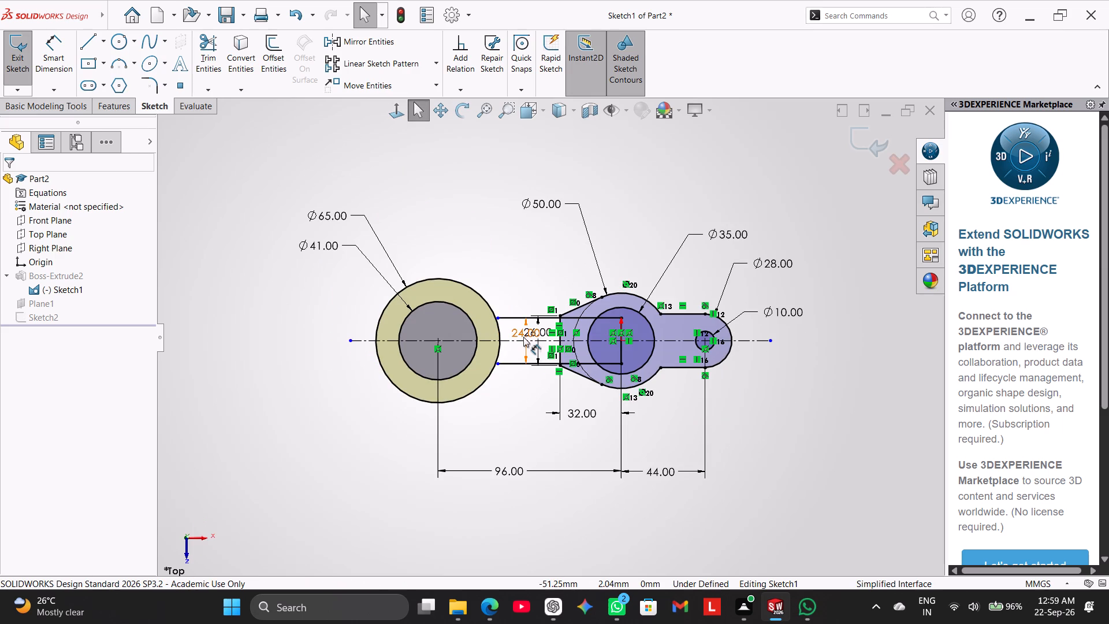
scroll(531, 354, "down", 6)
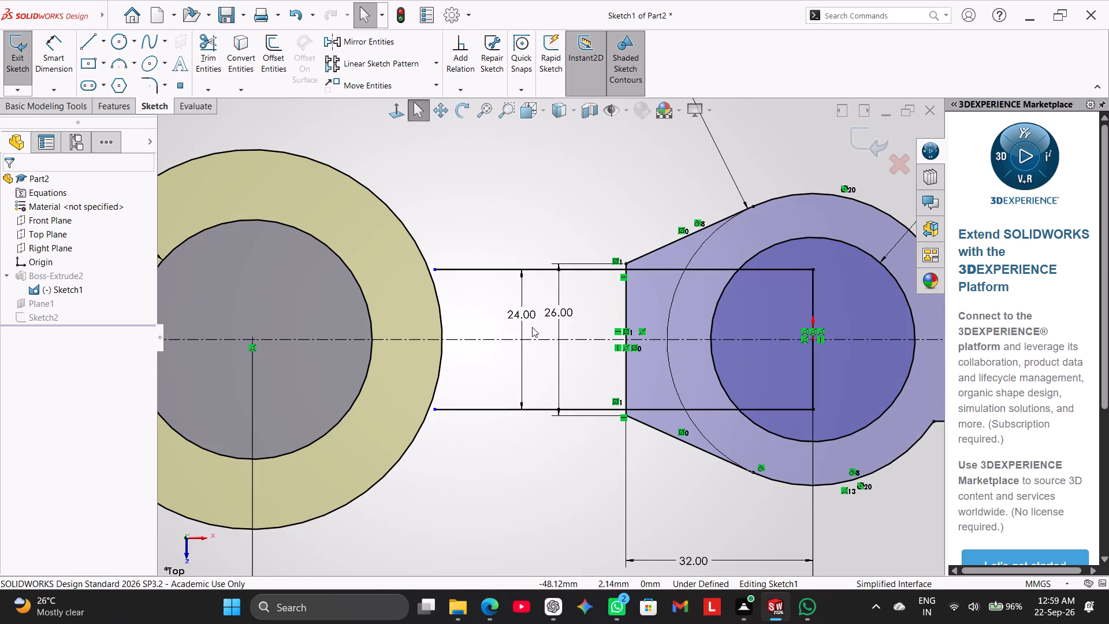
scroll(527, 318, "down", 2)
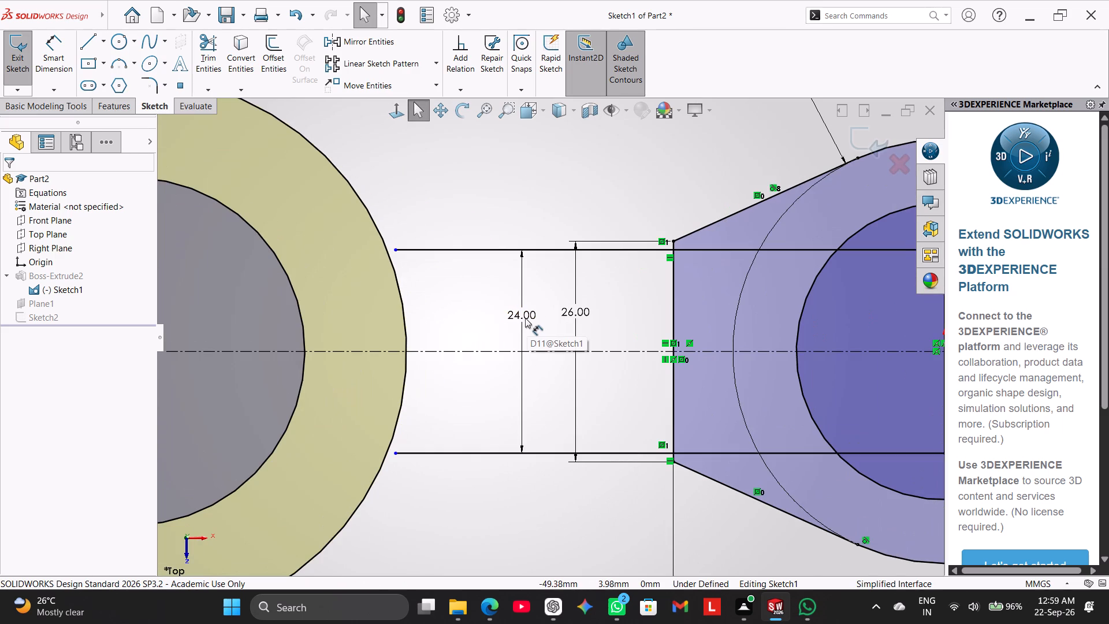
double_click(519, 315)
double_click(519, 315)
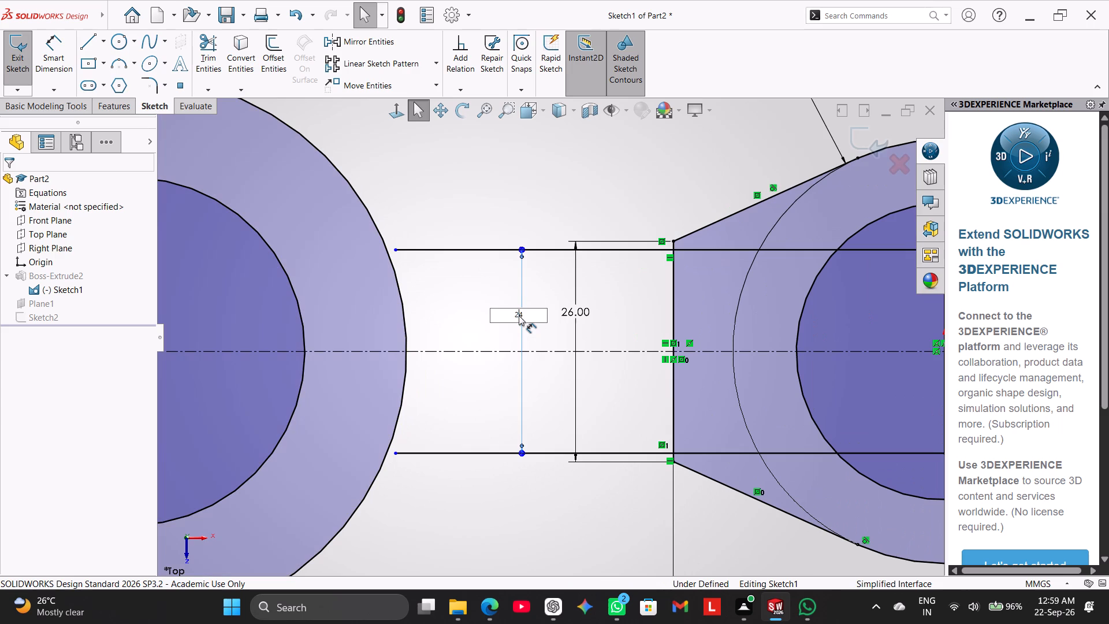
triple_click(519, 315)
left_click(522, 315)
double_click(522, 315)
type("45")
key("Return")
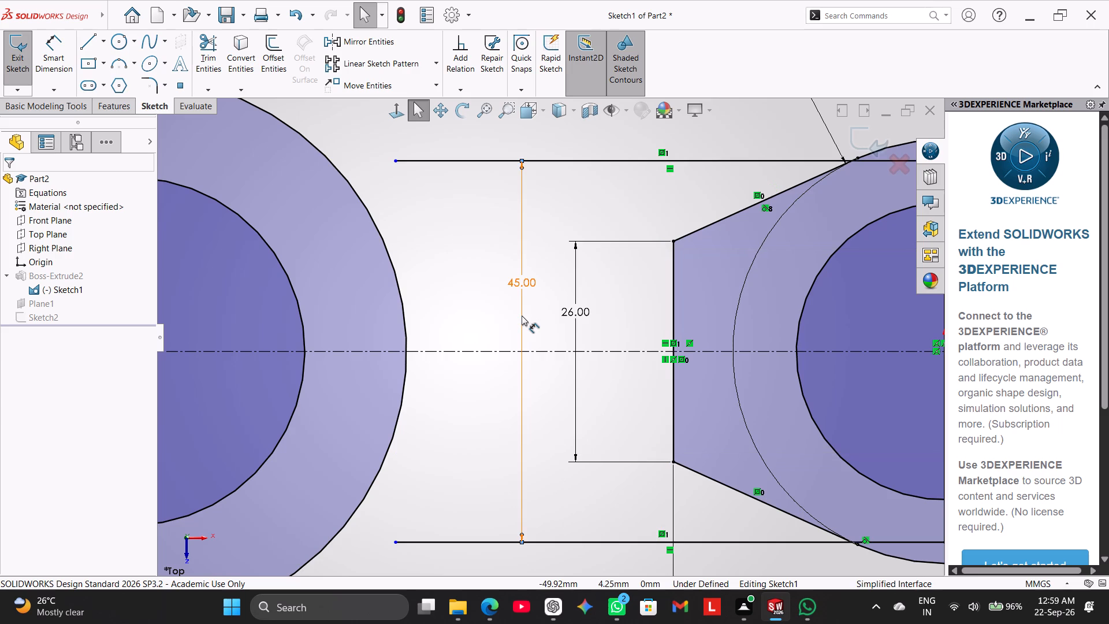
Extend the open ends of both horizontal lines so they are coincident with the 65 mm circle.
scroll(485, 256, "up", 5)
right_click(504, 196)
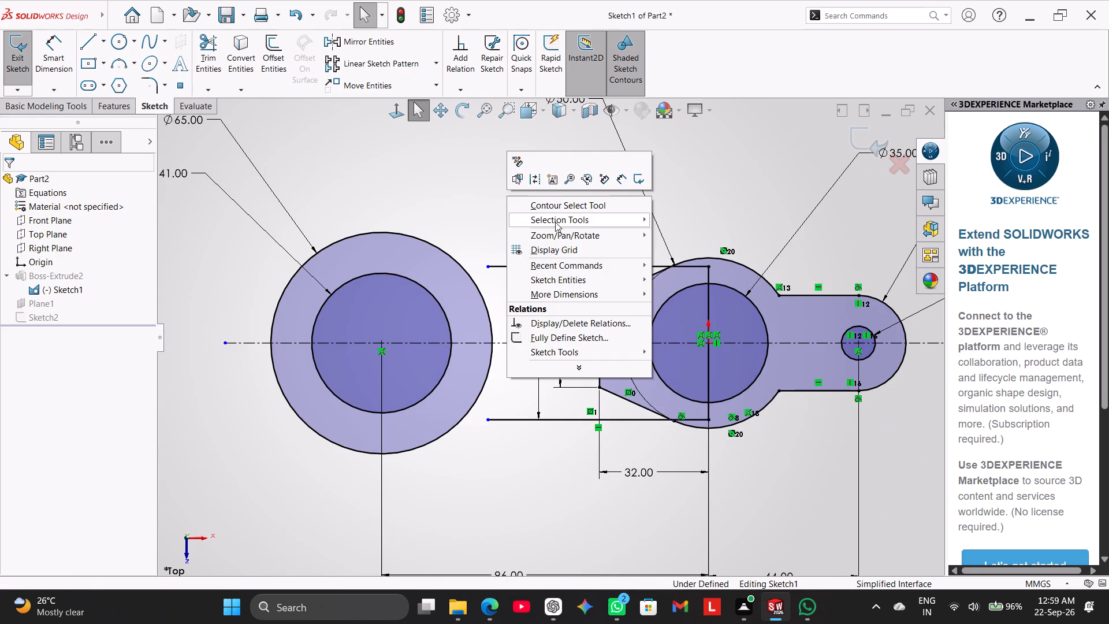
left_click(493, 196)
left_click_drag(490, 266, 487, 266)
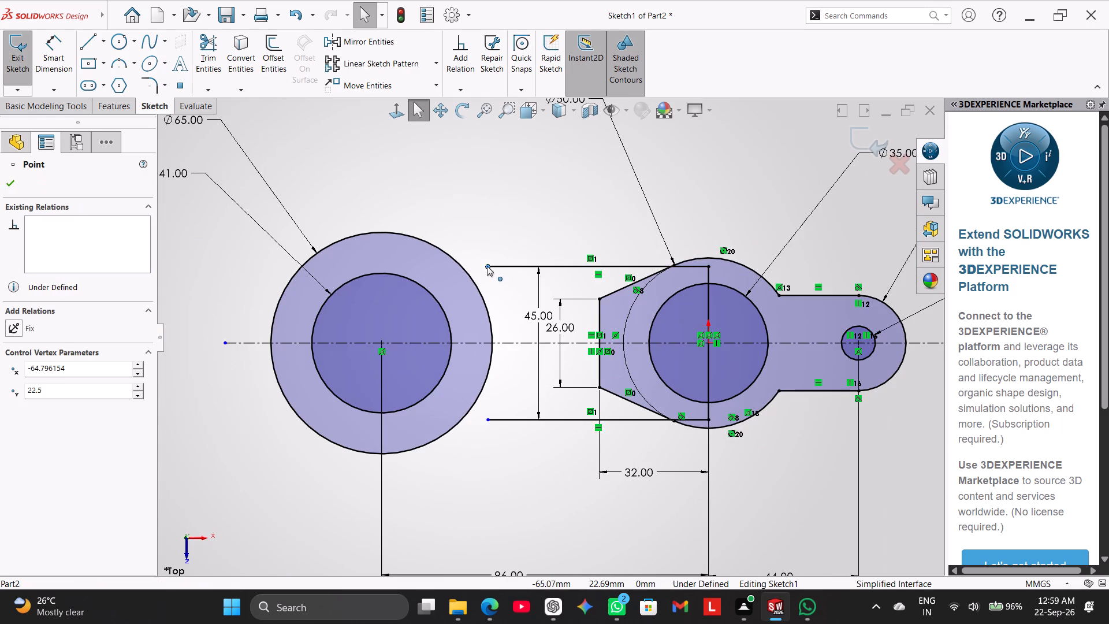
left_click_drag(487, 266, 464, 265)
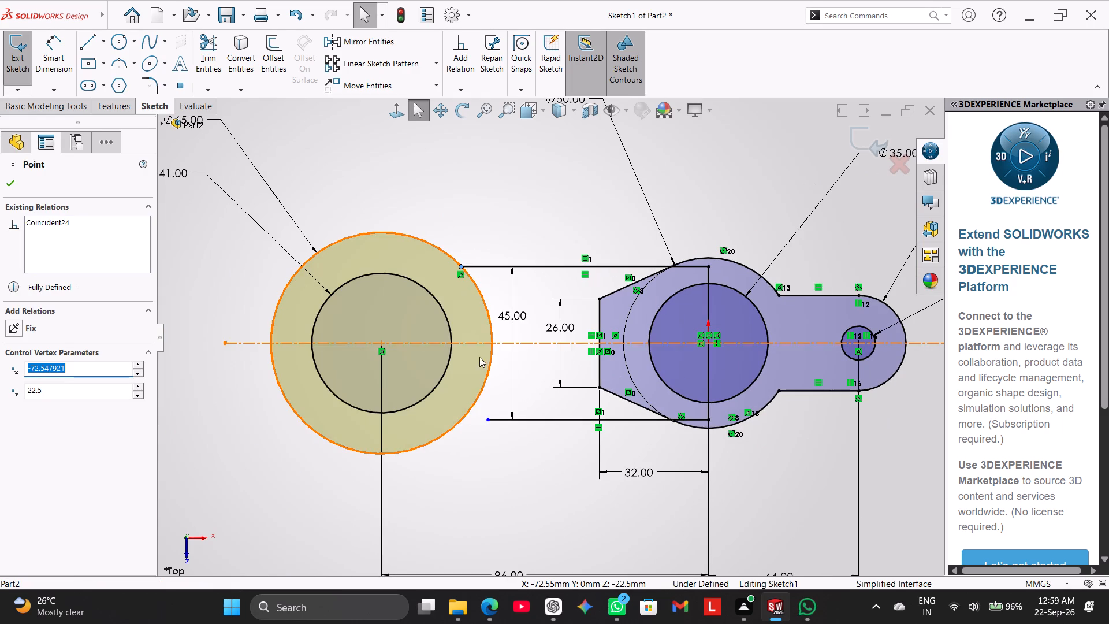
left_click_drag(487, 417, 463, 418)
right_click(477, 186)
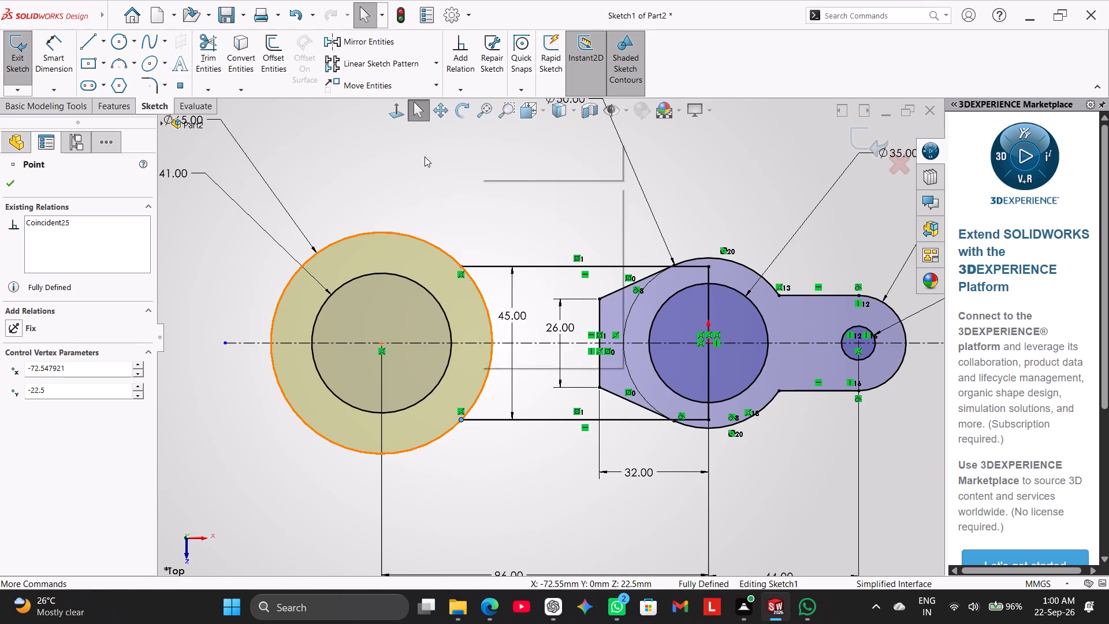
left_click(425, 157)
Examine the Sketch1 profile around the connecting web and the rounded arm.
middle_click_drag(572, 508, 543, 508)
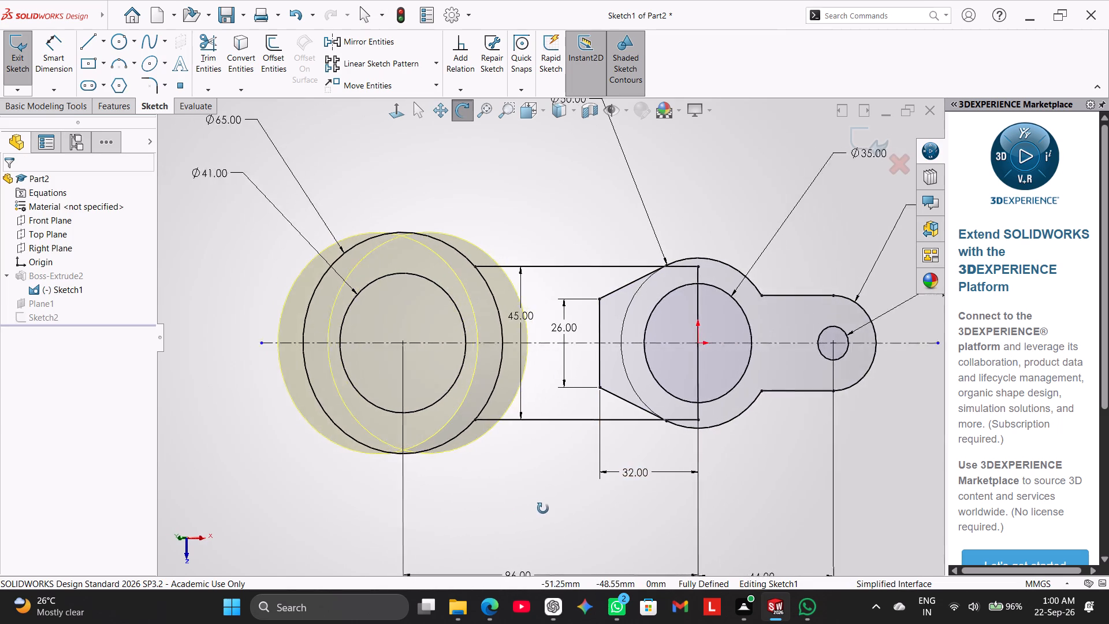
middle_click_drag(543, 508, 558, 508)
scroll(558, 506, "down", 1)
left_click(513, 184)
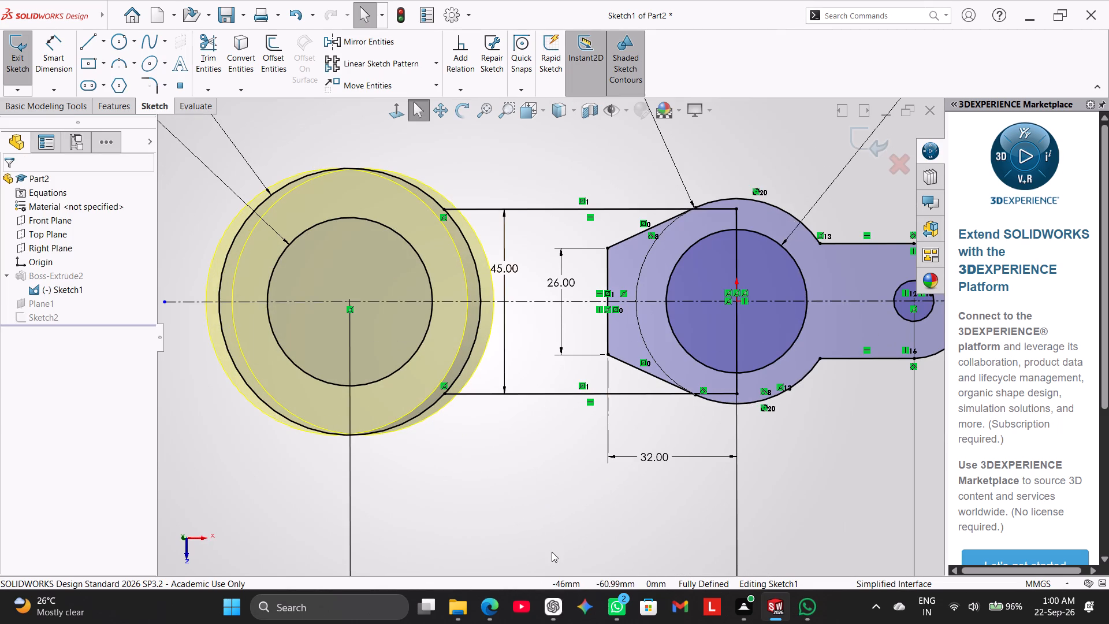
left_click(395, 109)
left_click(520, 437)
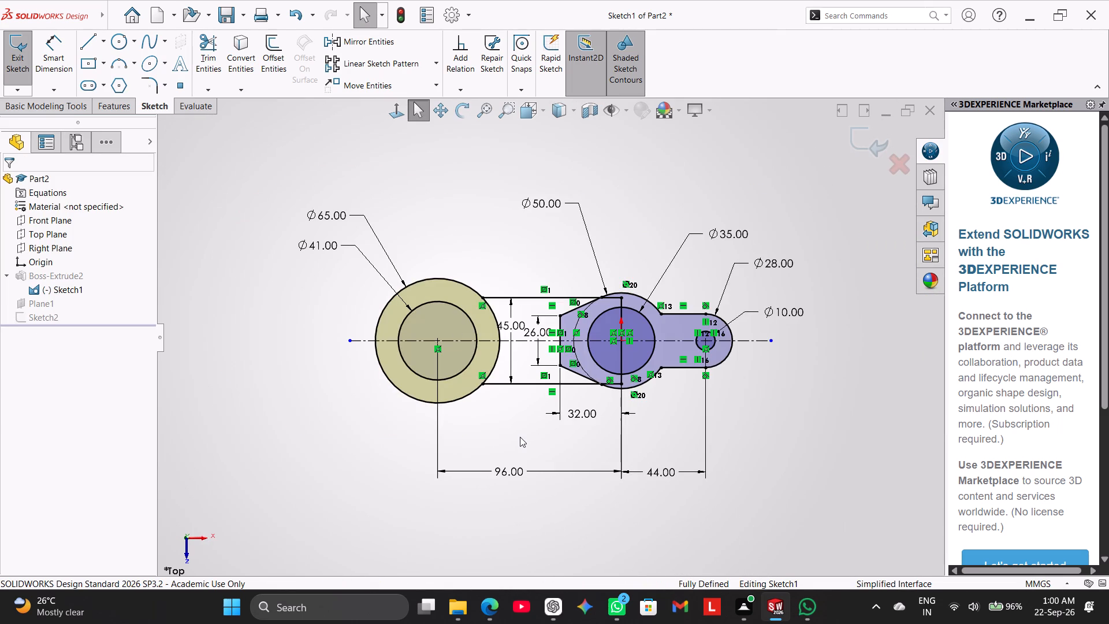
scroll(629, 382, "down", 2)
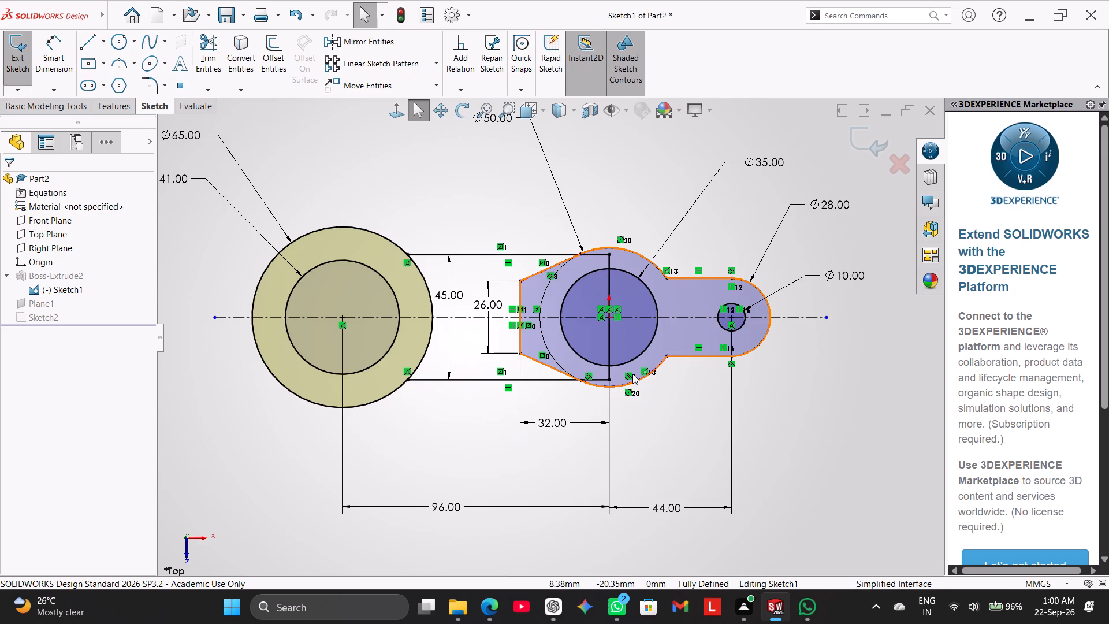
scroll(632, 374, "down", 1)
scroll(632, 374, "up", 2)
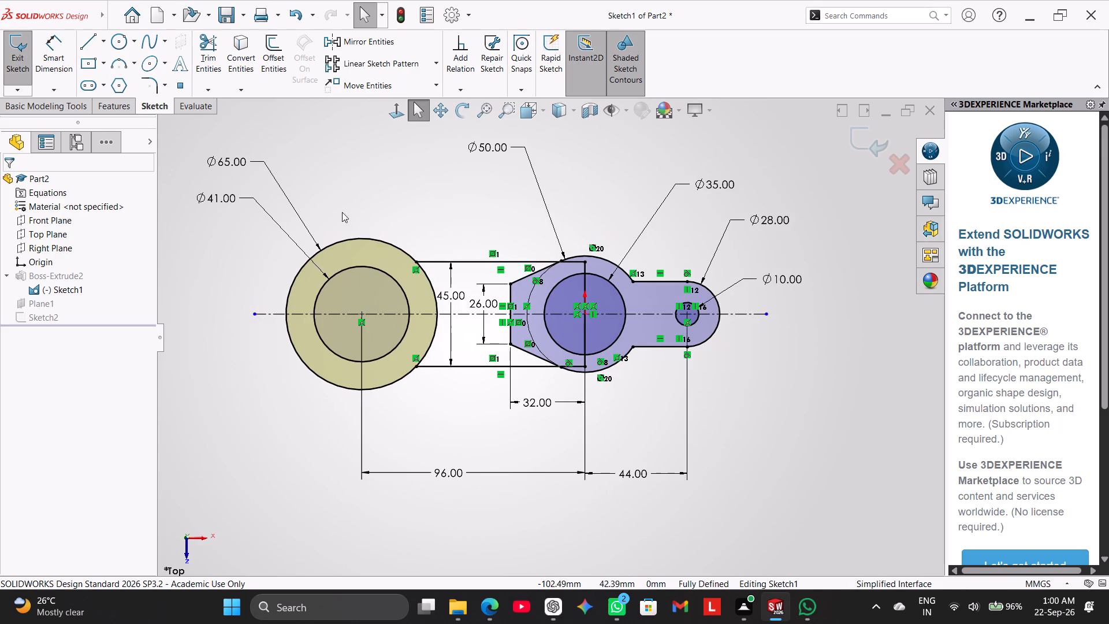
Exit Sketch1, keeping the edited profile.
left_click(122, 109)
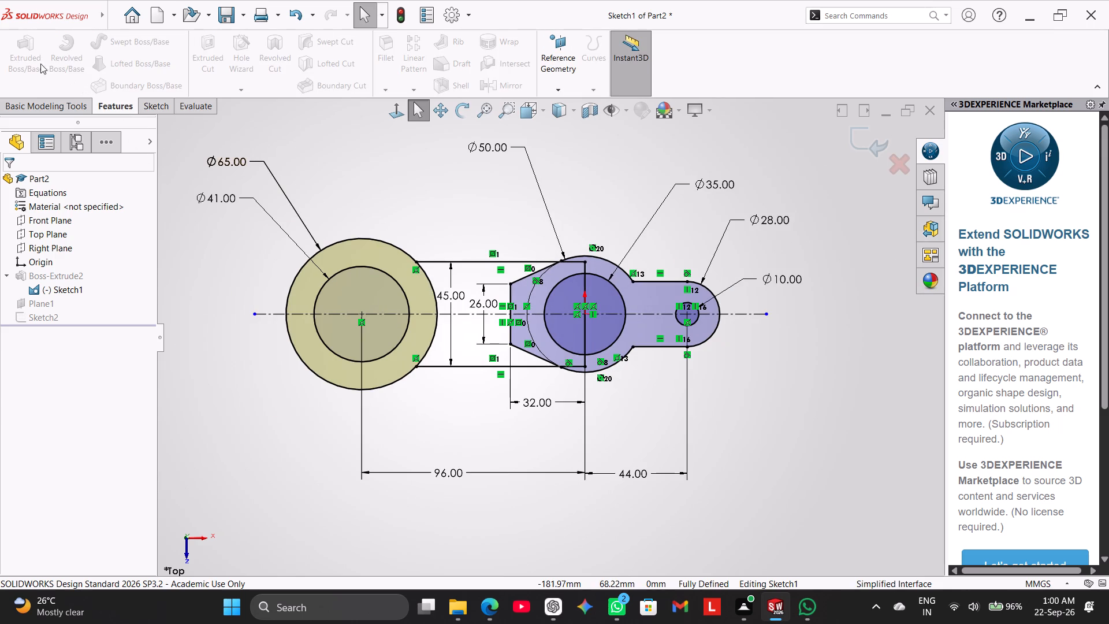
left_click(151, 111)
left_click(24, 54)
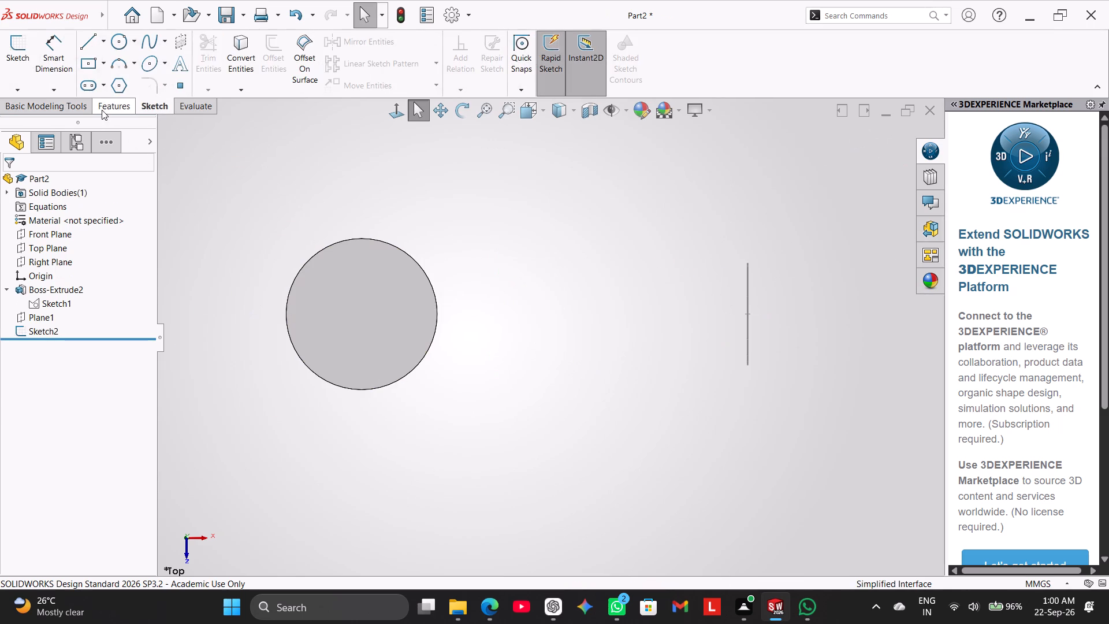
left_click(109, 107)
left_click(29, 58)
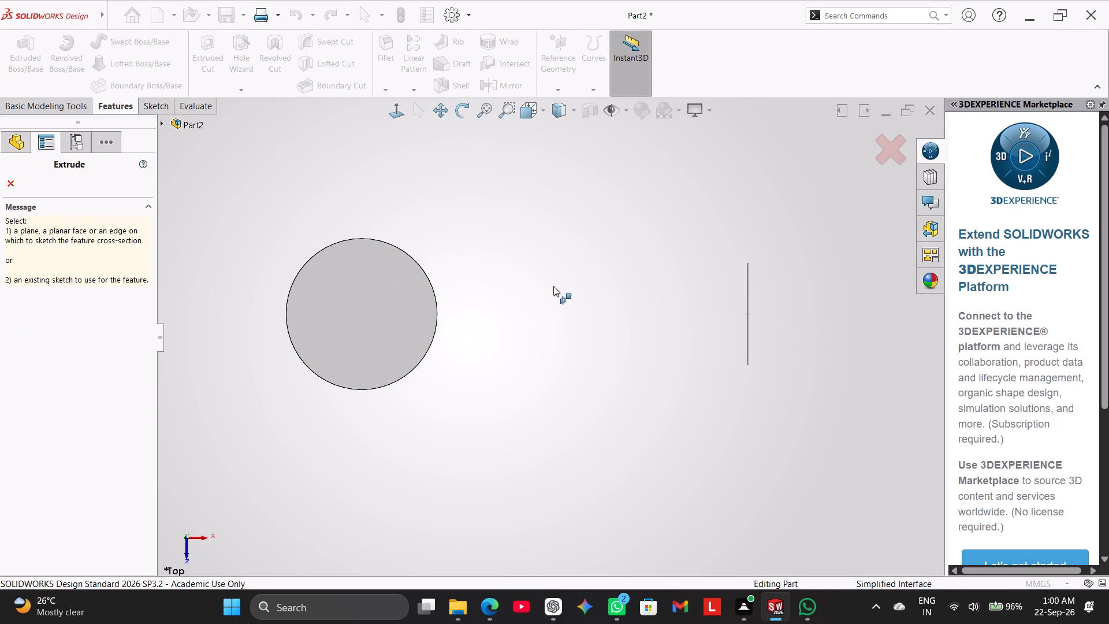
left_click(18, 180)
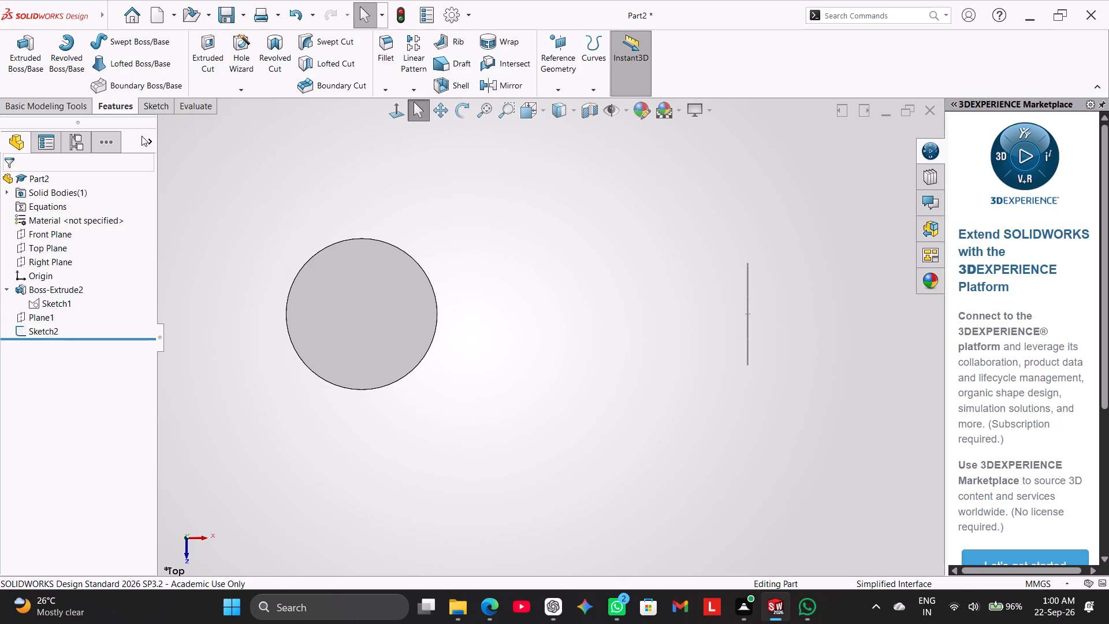
Start a boss extrude from Sketch1, selecting the six web regions between the 65 mm circle and the vertical line through the 35 mm circle.
left_click(35, 64)
left_click(163, 128)
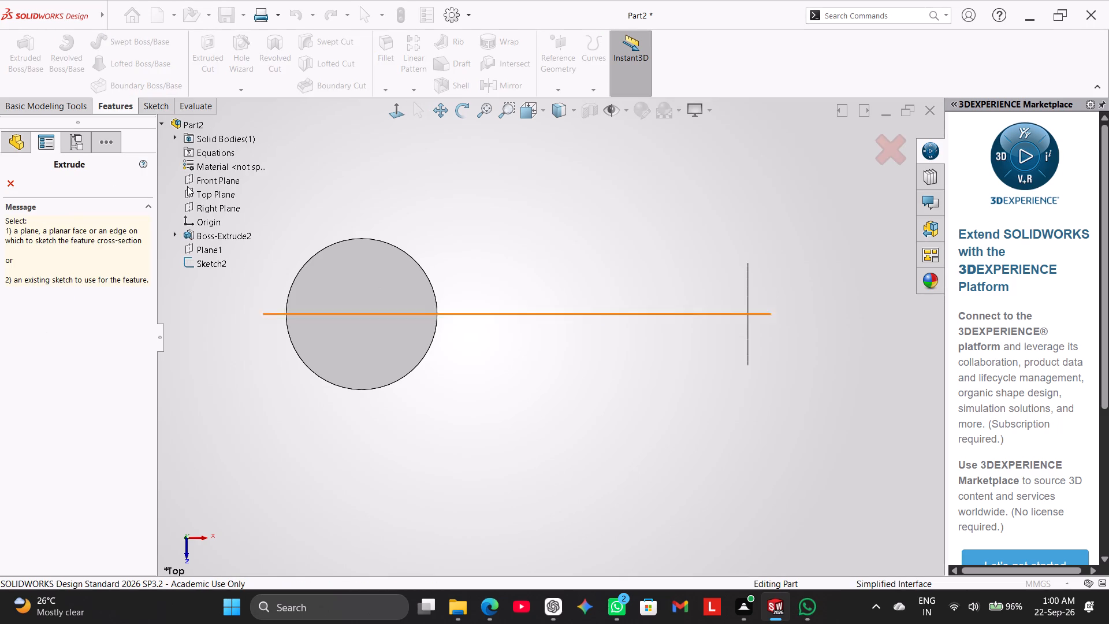
left_click(177, 237)
left_click(198, 246)
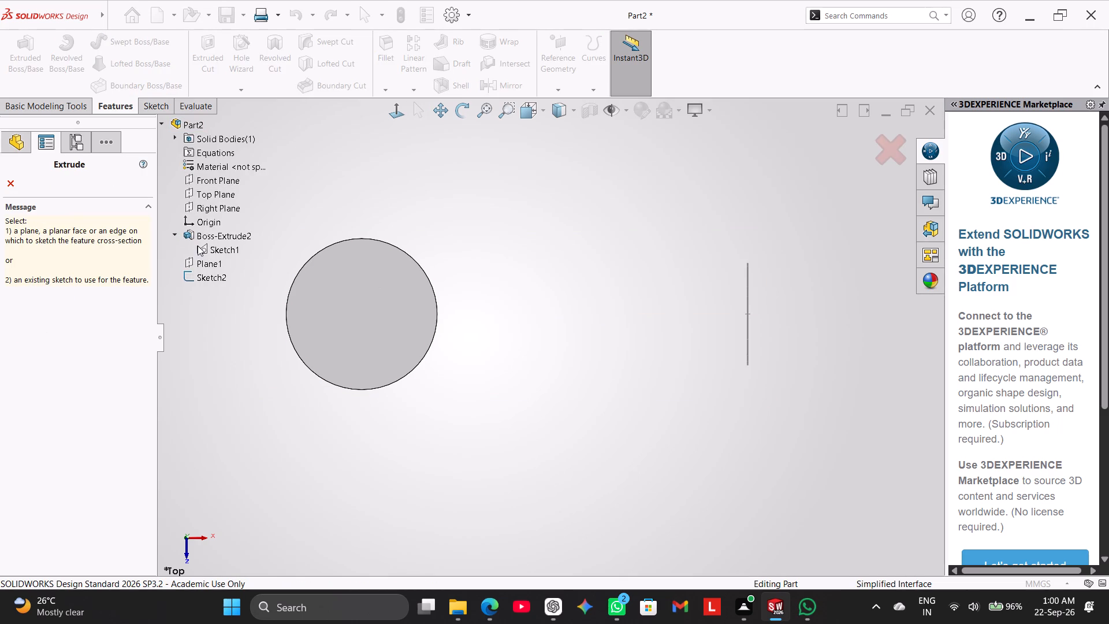
right_click(223, 251)
left_click(282, 201)
left_click(228, 246)
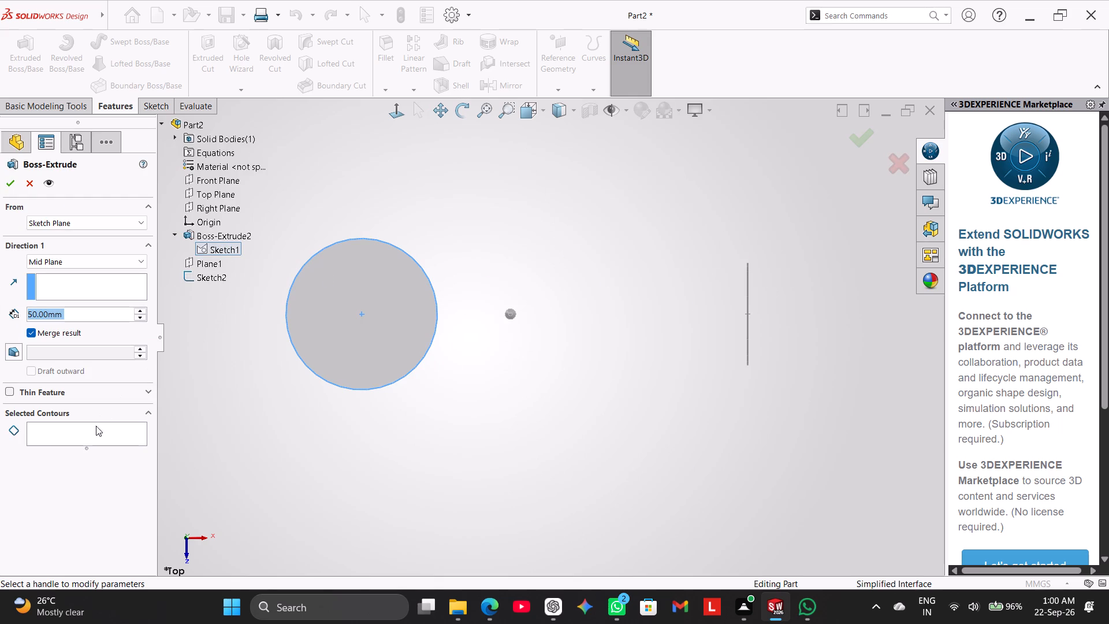
right_click(93, 433)
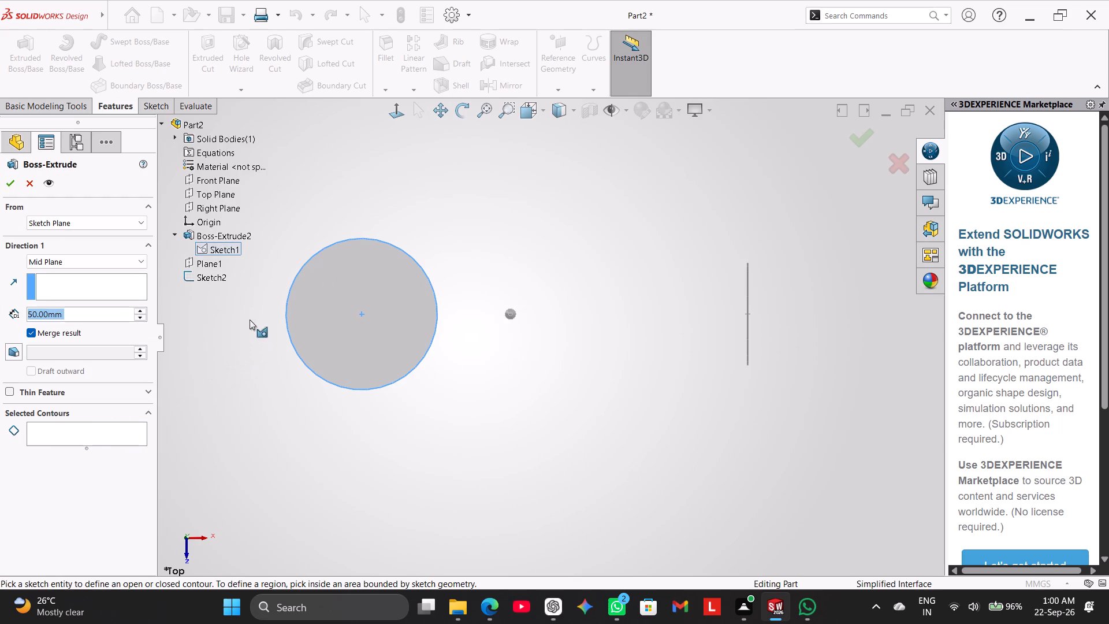
left_click(230, 341)
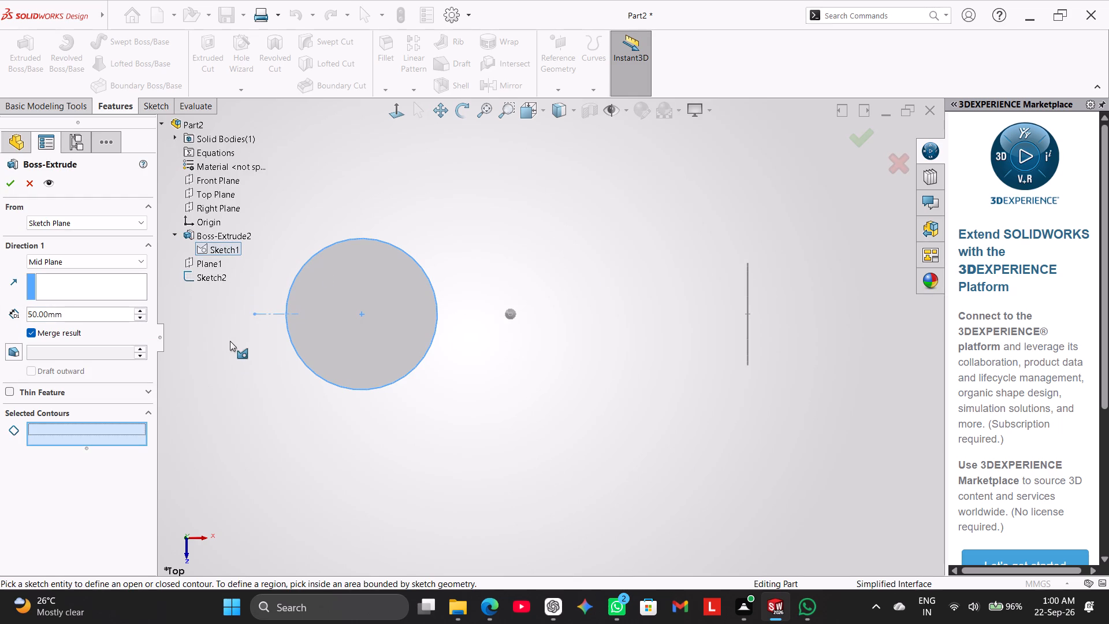
left_click(109, 432)
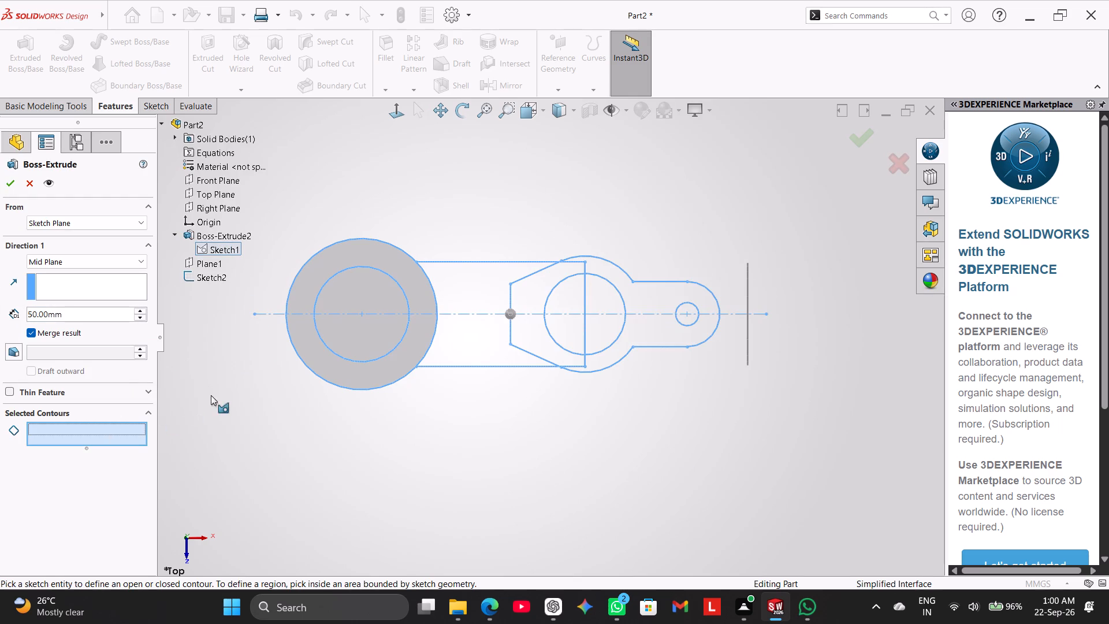
left_click(477, 356)
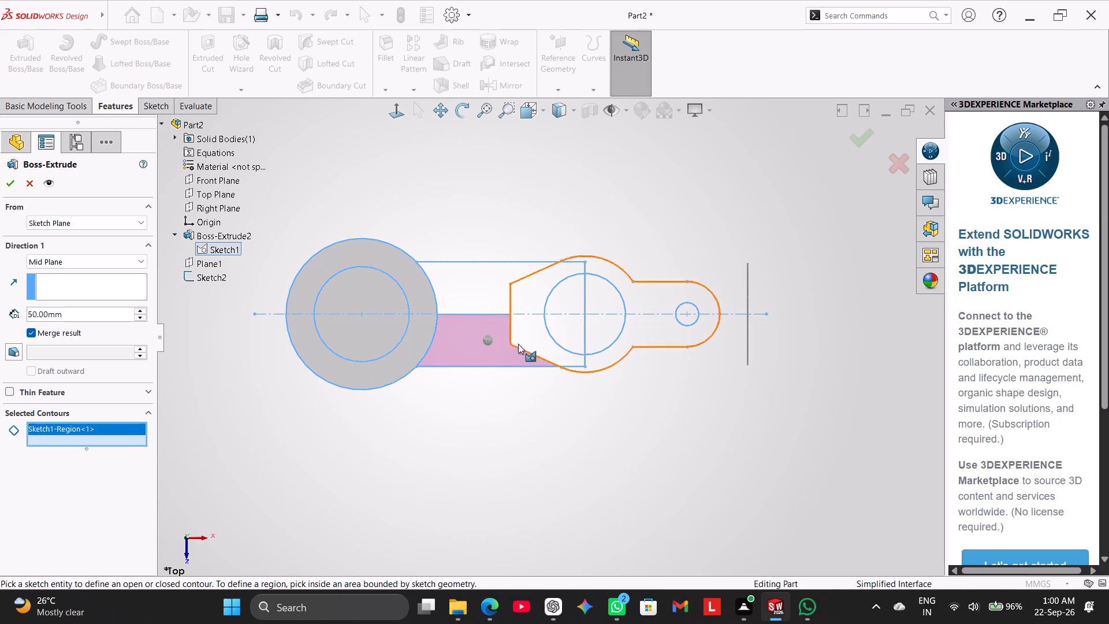
left_click(526, 343)
left_click(479, 299)
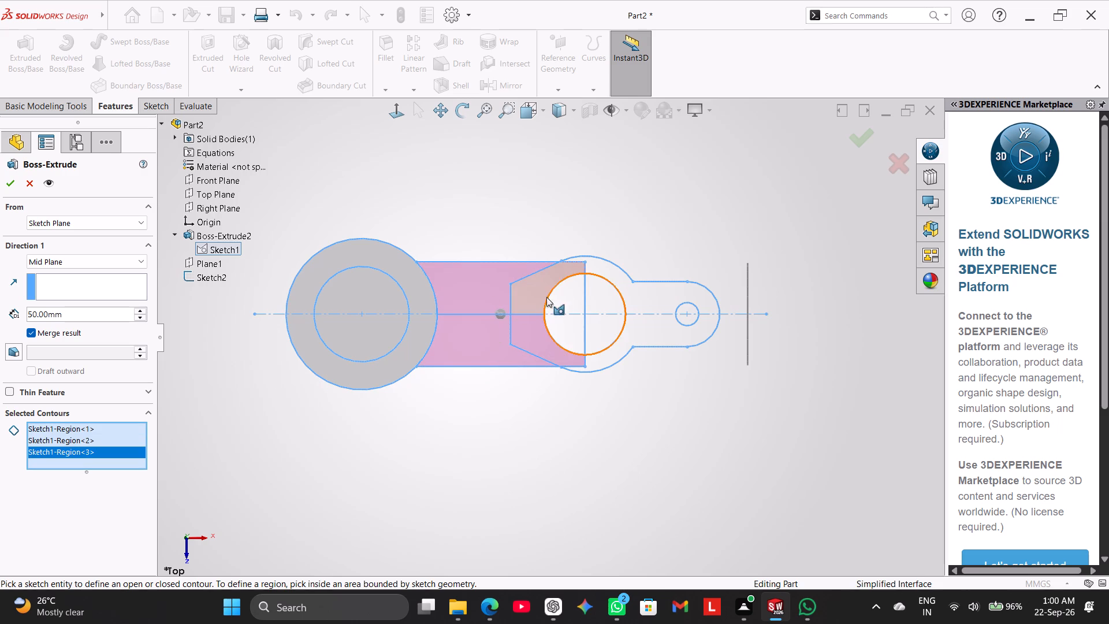
left_click(560, 300)
left_click(542, 289)
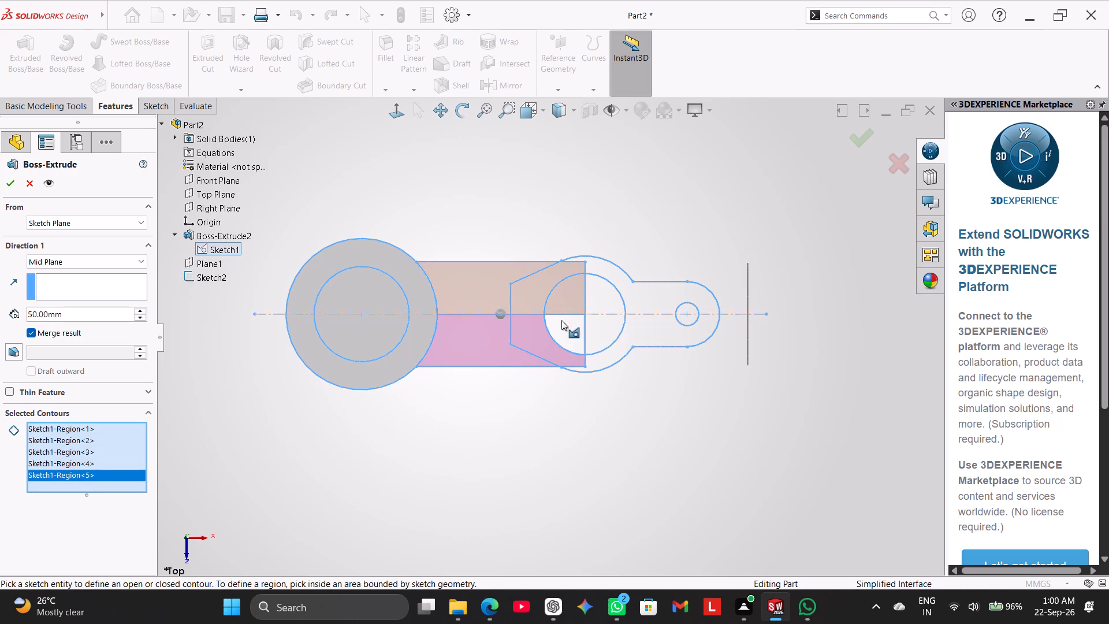
left_click(567, 329)
Set the web's mid-plane extrusion depth to 24 mm and finish the merged boss extrude.
middle_click_drag(538, 194, 558, 179)
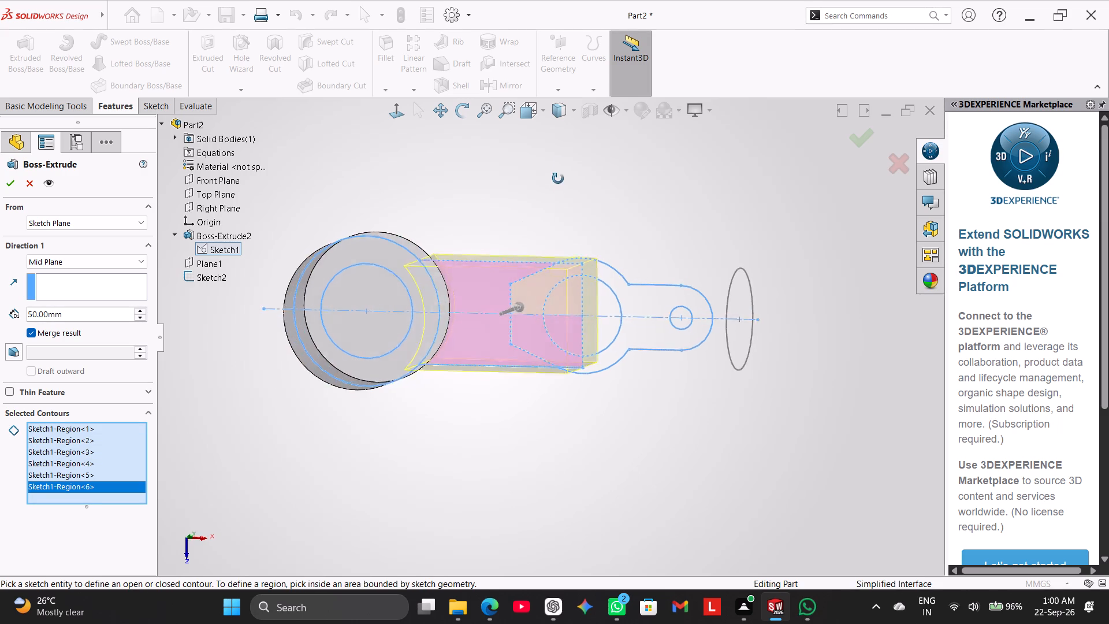
middle_click_drag(558, 179, 544, 213)
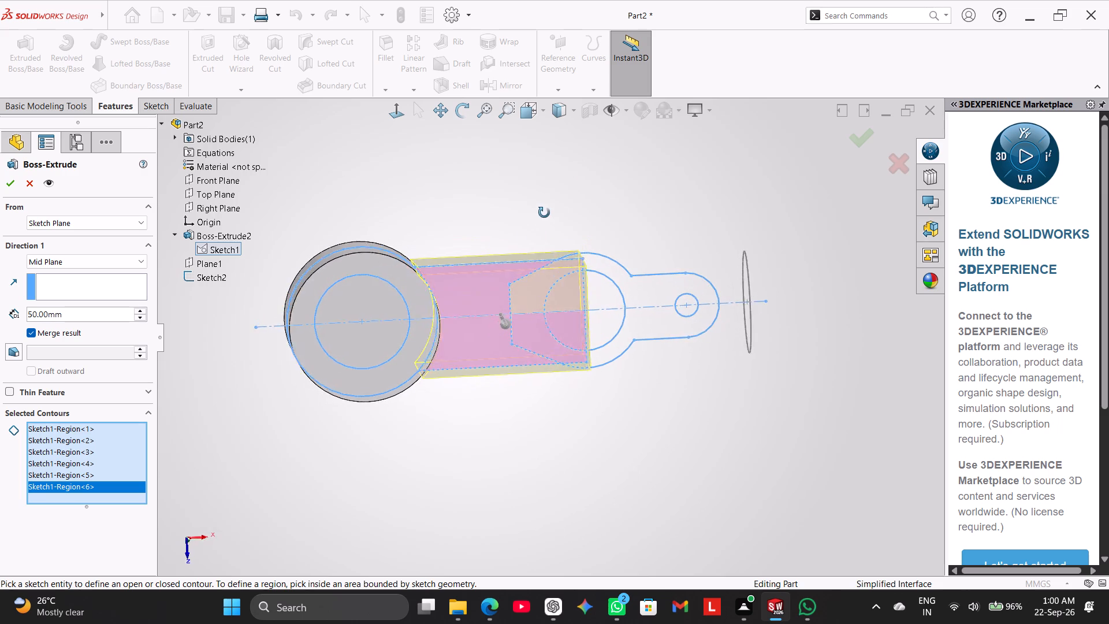
middle_click_drag(544, 213, 564, 159)
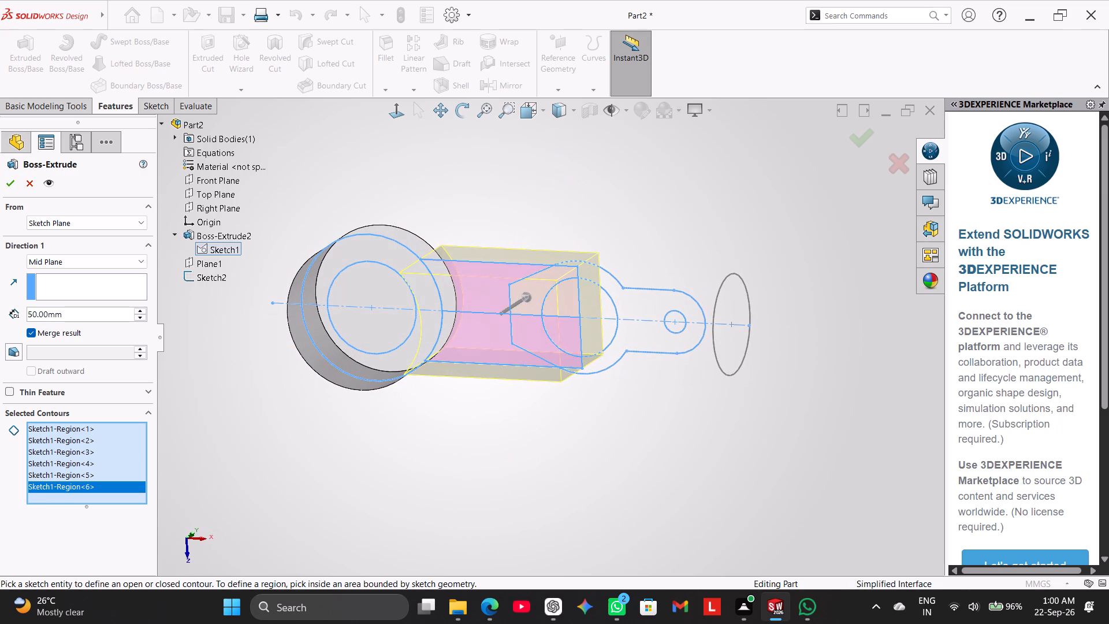
double_click(97, 318)
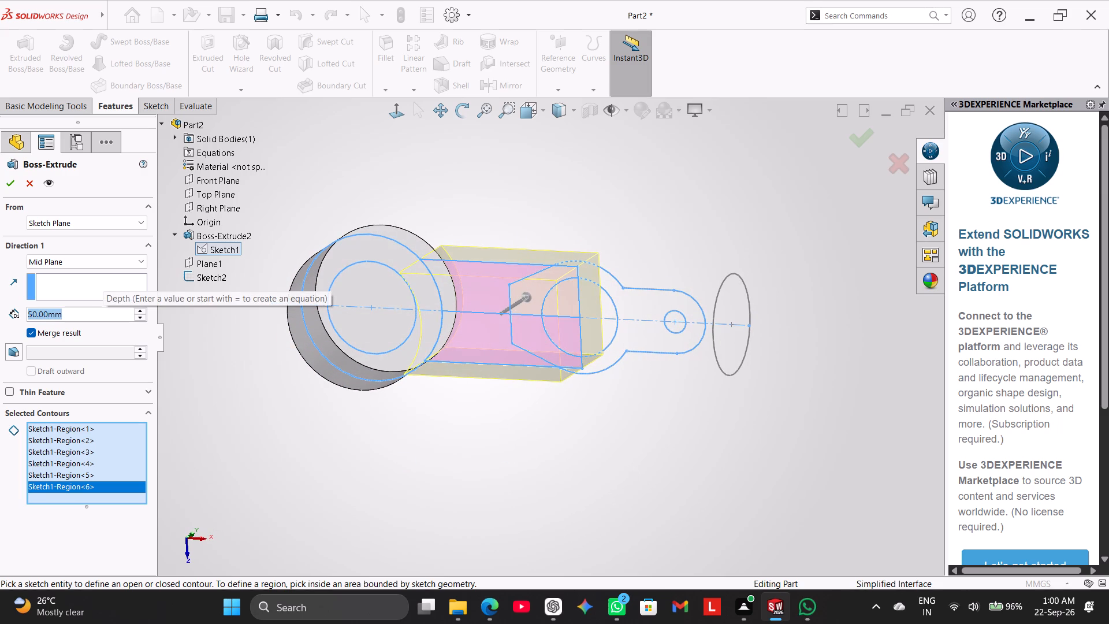
type("24")
key("Return")
key("period")
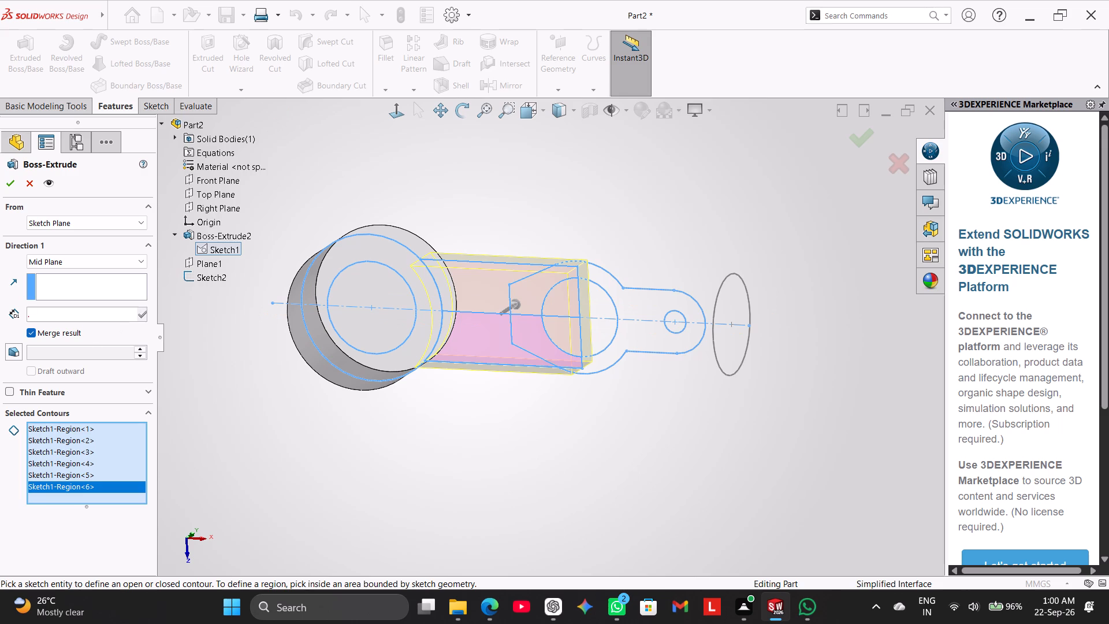
double_click(83, 315)
key("BackSpace")
type("24")
key("Return")
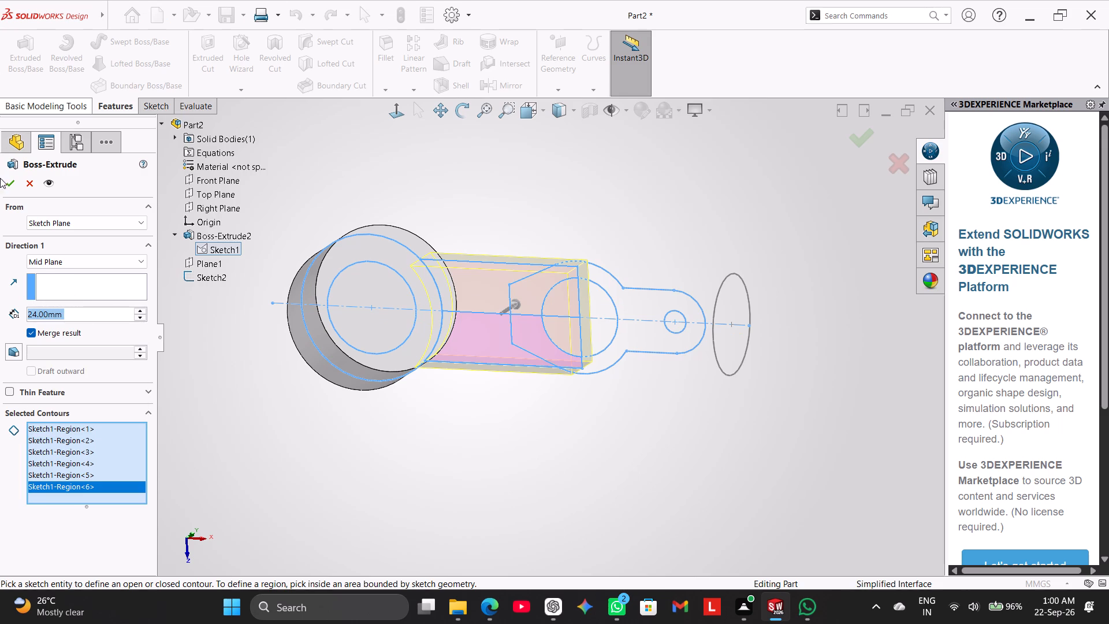
left_click(13, 192)
left_click(13, 183)
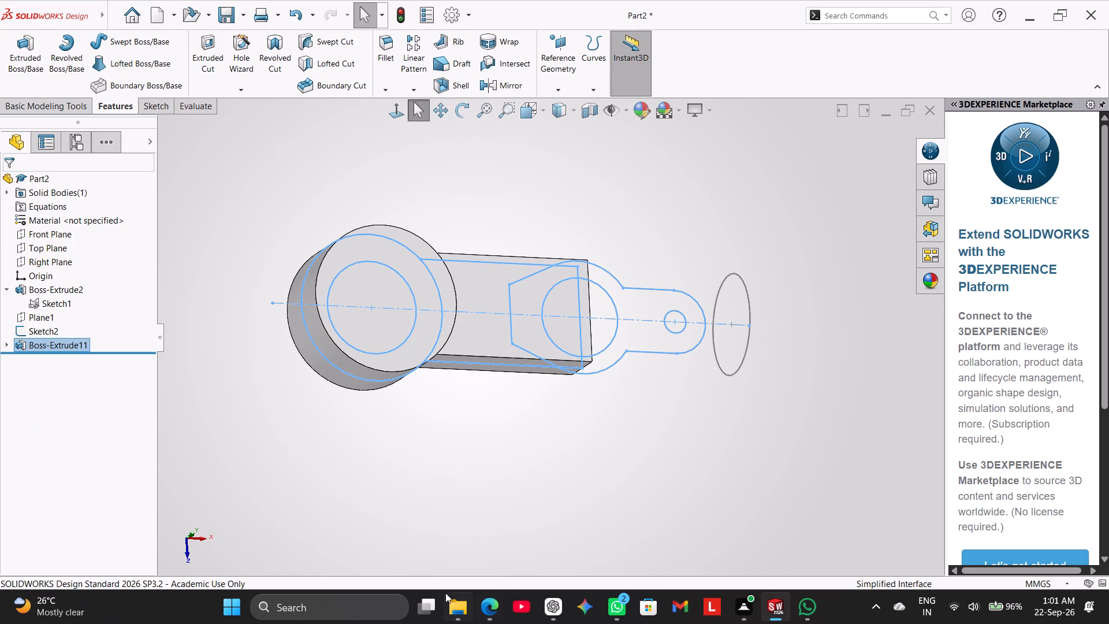
middle_click_drag(423, 523, 397, 460)
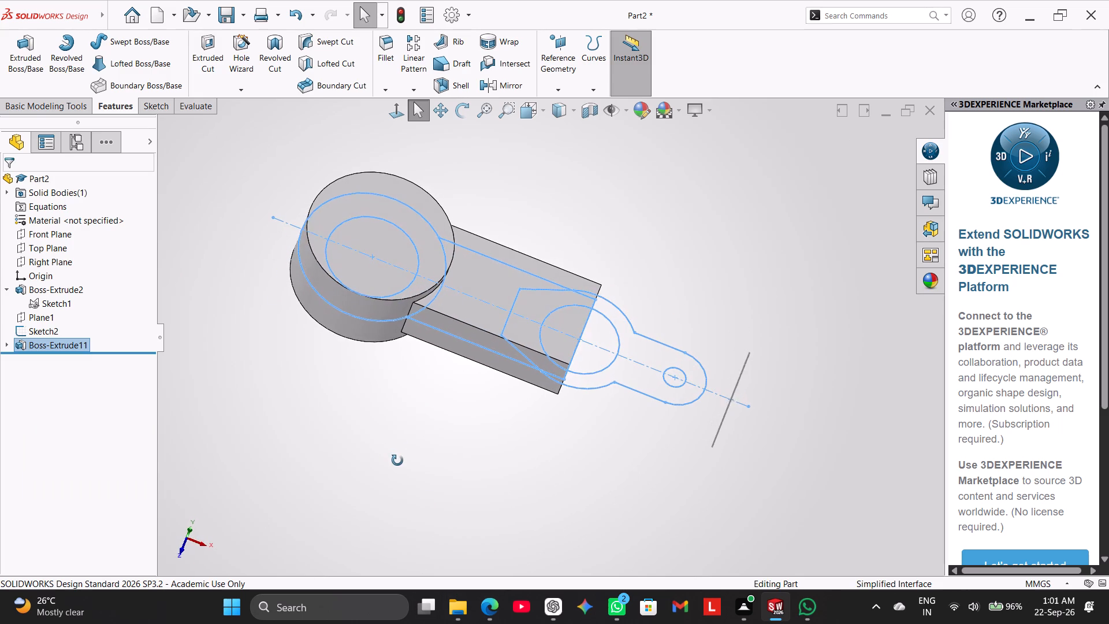
middle_click_drag(397, 460, 399, 465)
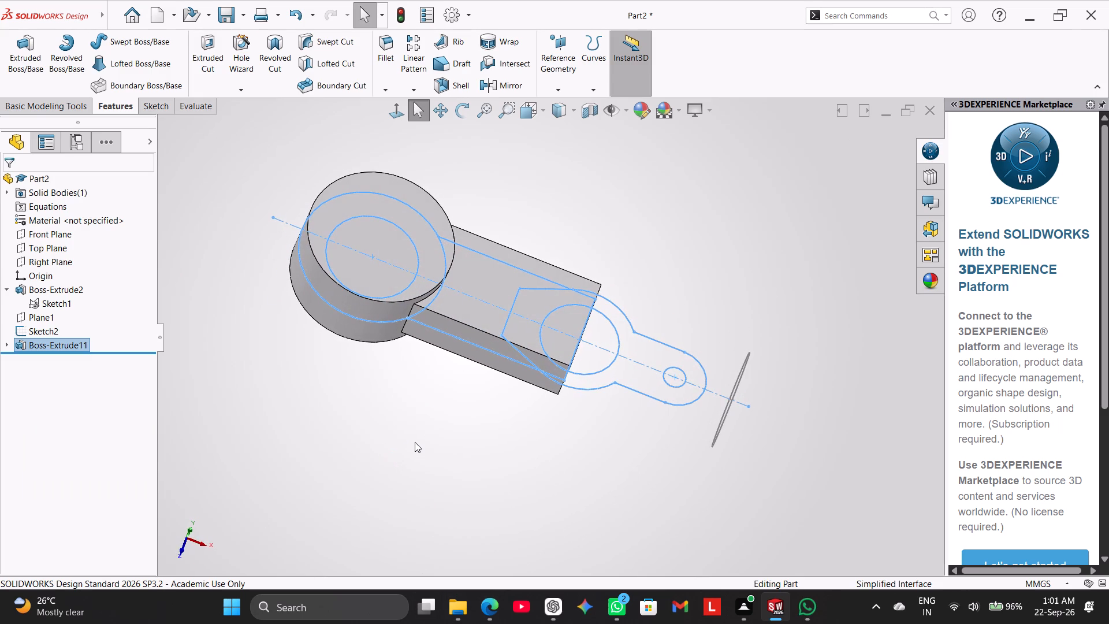
Reopen Sketch1 to examine the rounded arm profile around the 35 mm and 10 mm circles, and exit the sketch.
right_click(615, 217)
left_click(608, 200)
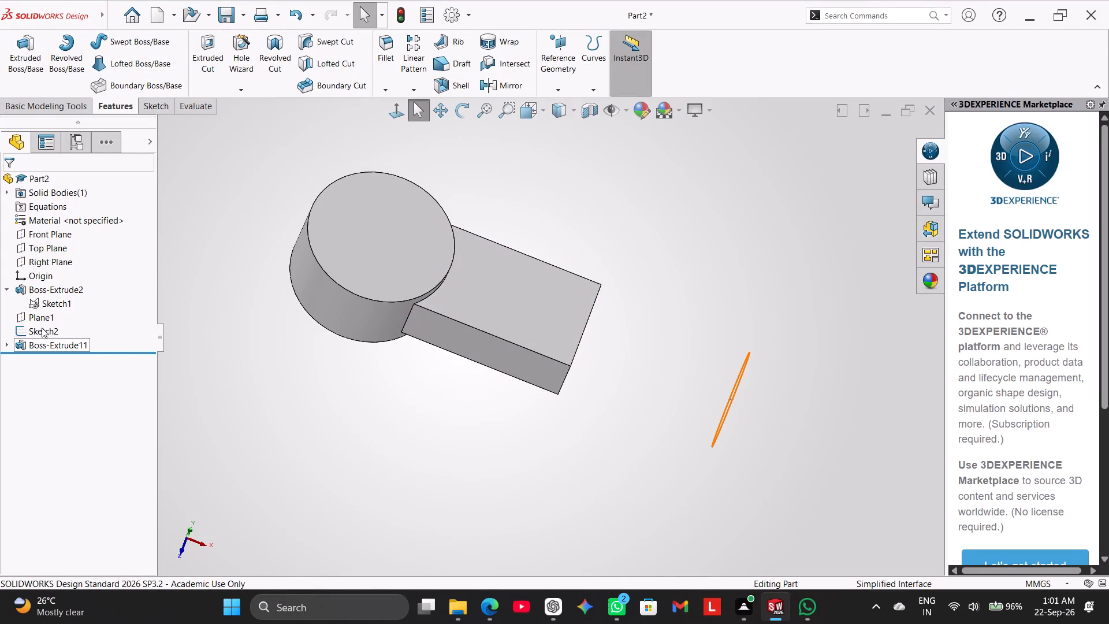
right_click(53, 300)
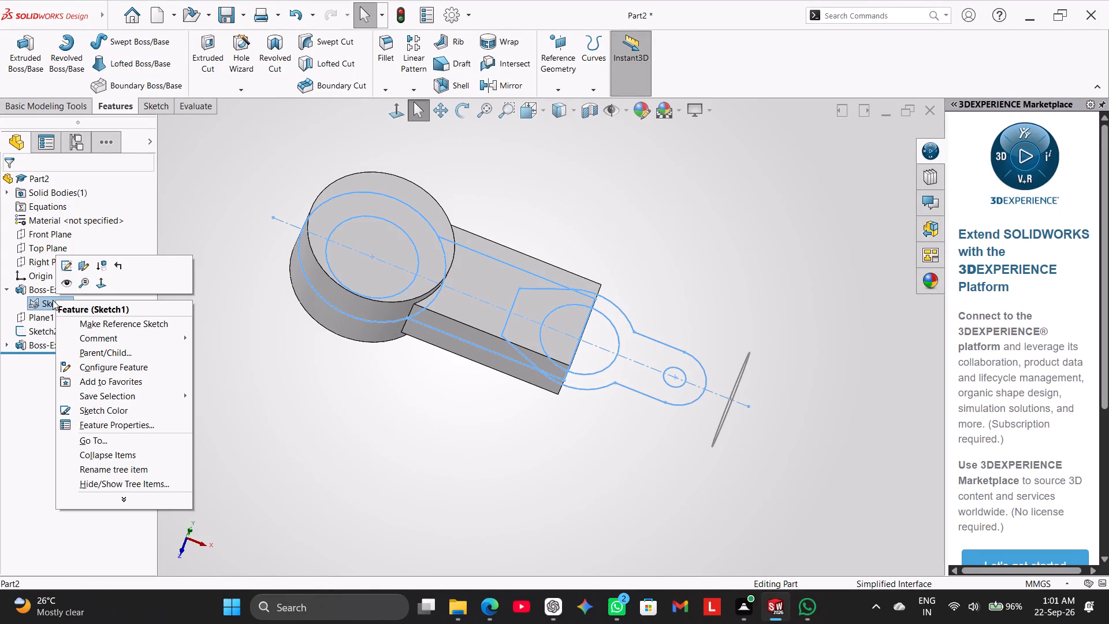
left_click(68, 270)
left_click(290, 463)
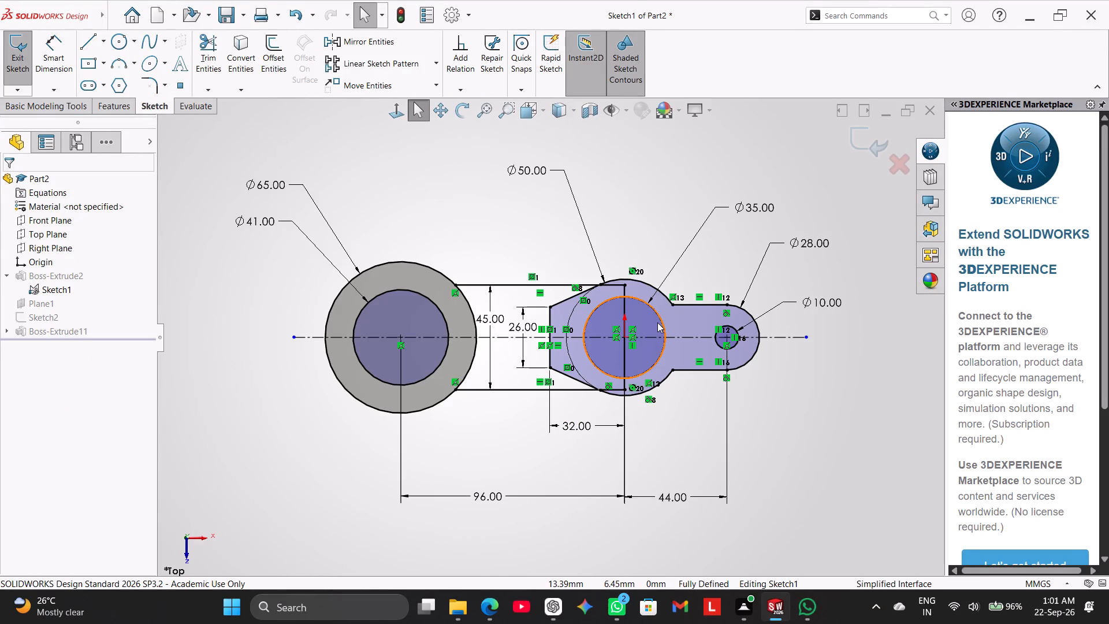
scroll(658, 322, "down", 2)
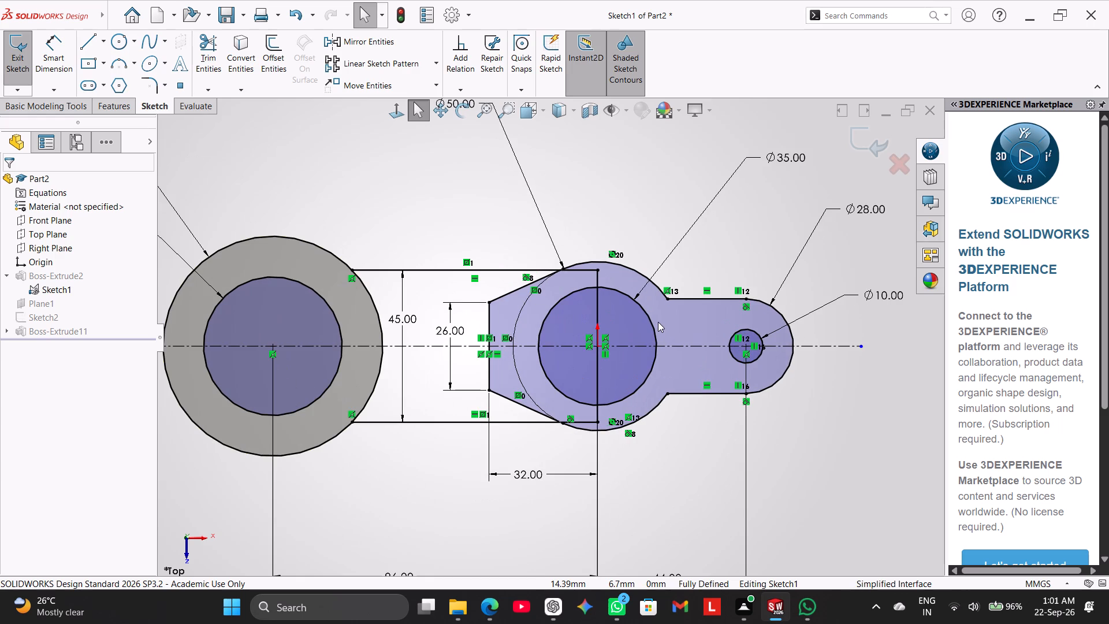
scroll(629, 219, "down", 2)
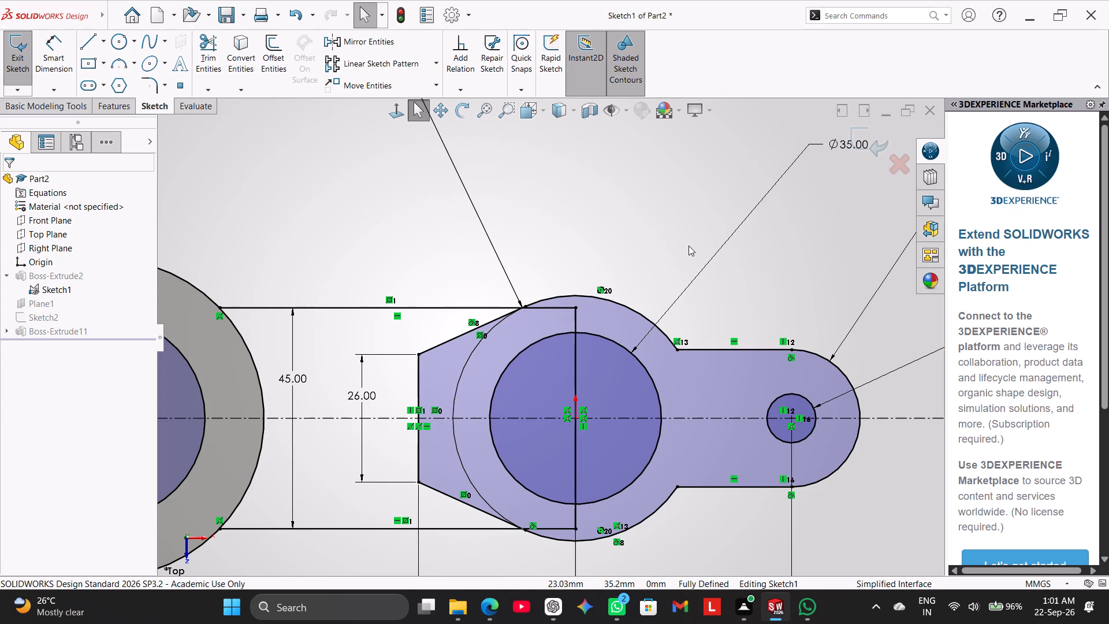
left_click(112, 100)
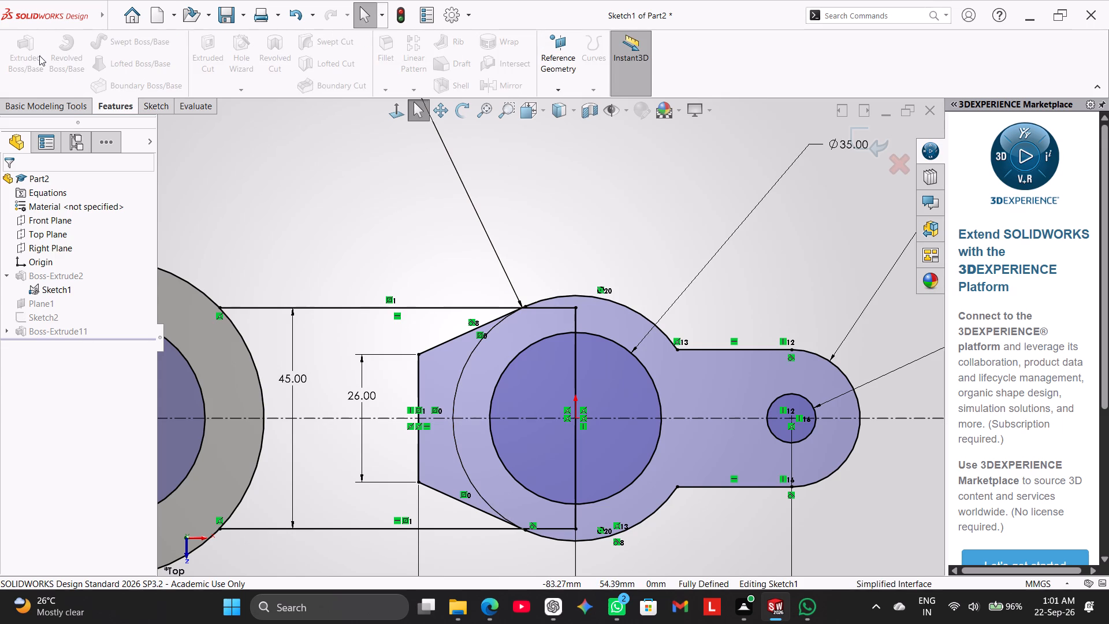
left_click(155, 105)
left_click(11, 55)
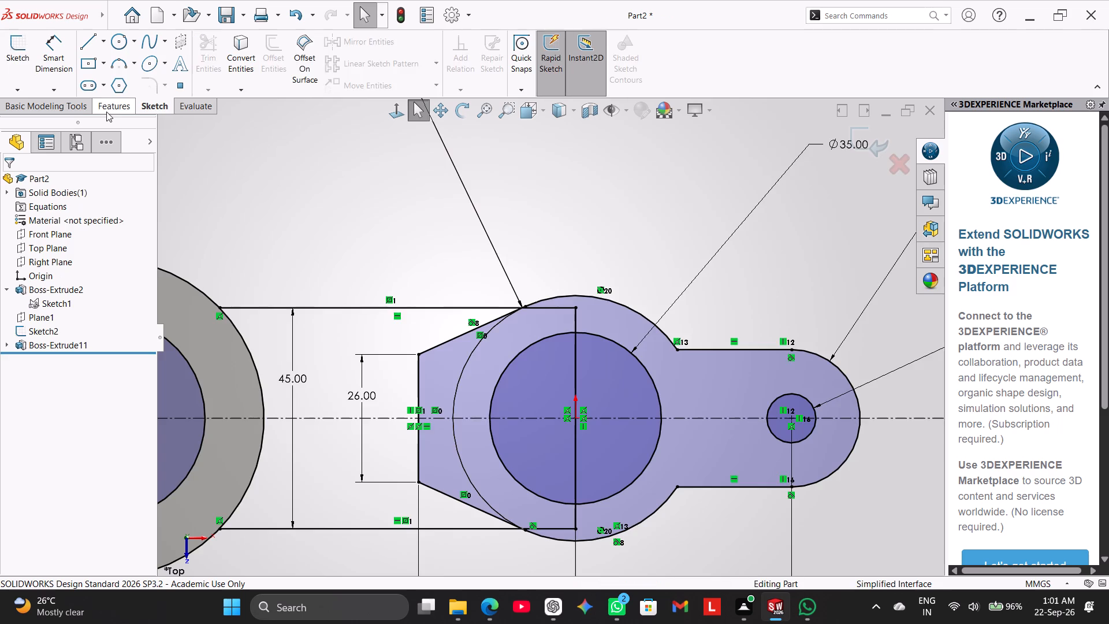
Start a boss extrude from Sketch1, selecting the four regions of the rounded arm around the 35 mm and 10 mm circles.
left_click(114, 110)
left_click(25, 61)
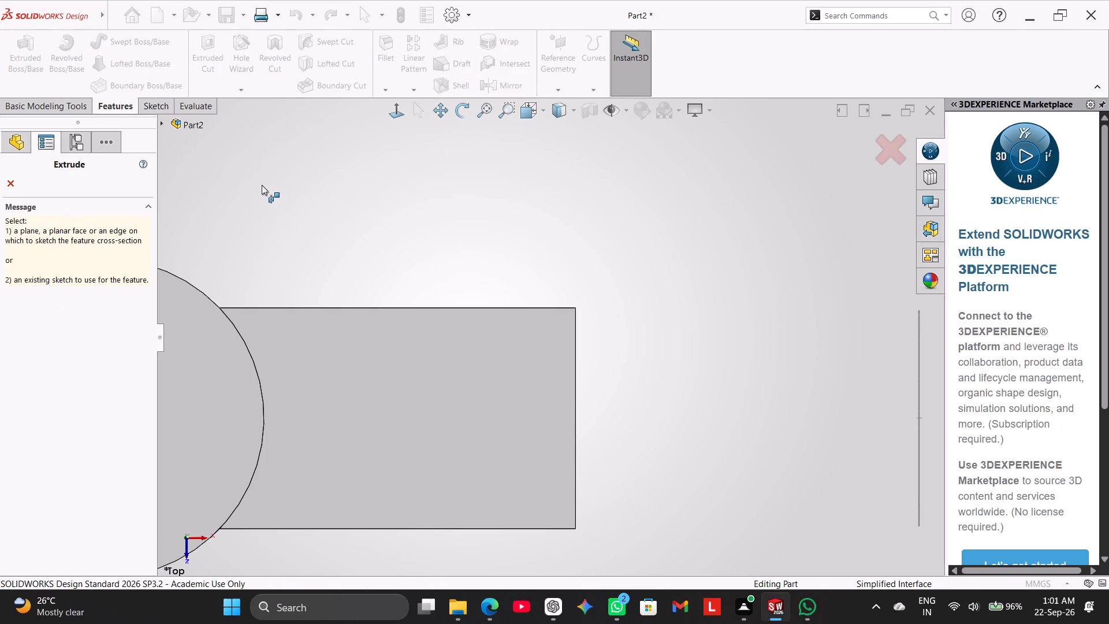
scroll(262, 185, "up", 4)
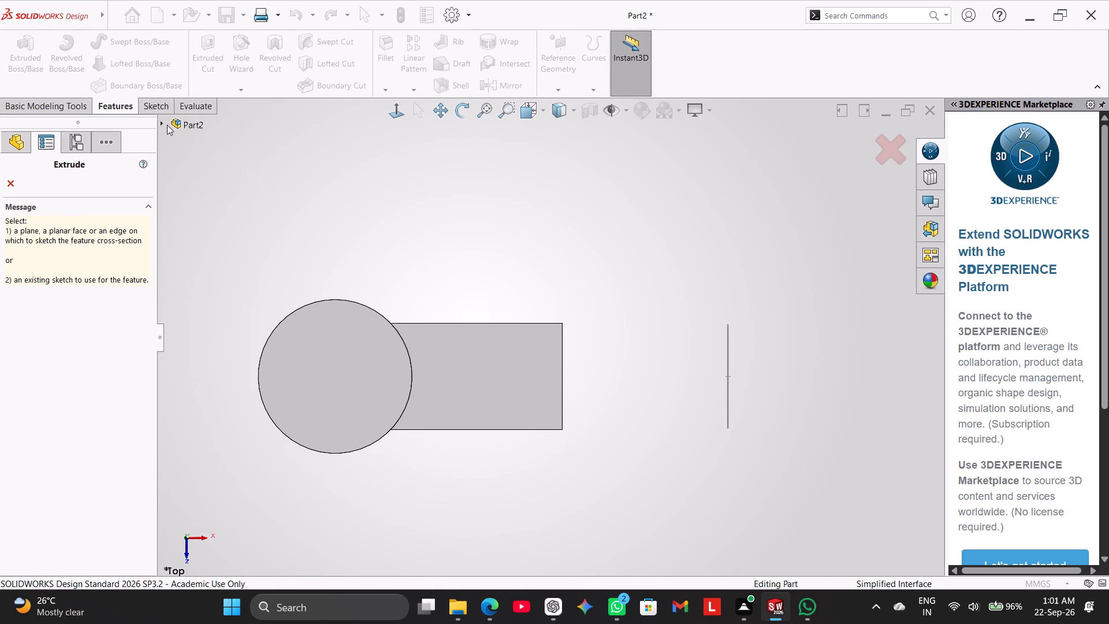
left_click(167, 125)
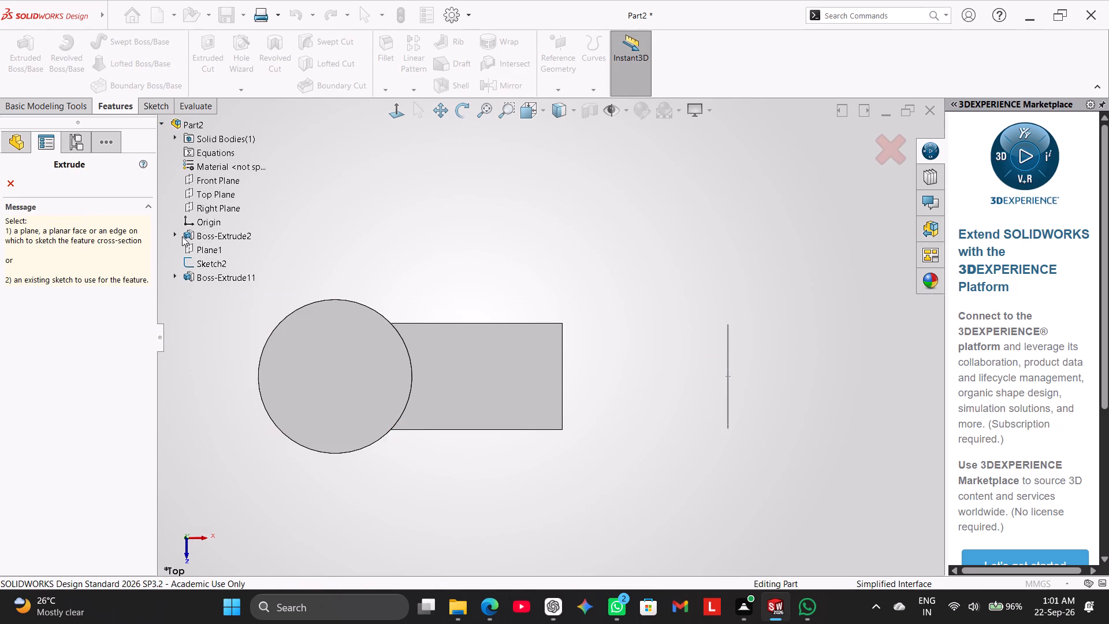
left_click(182, 236)
left_click(201, 244)
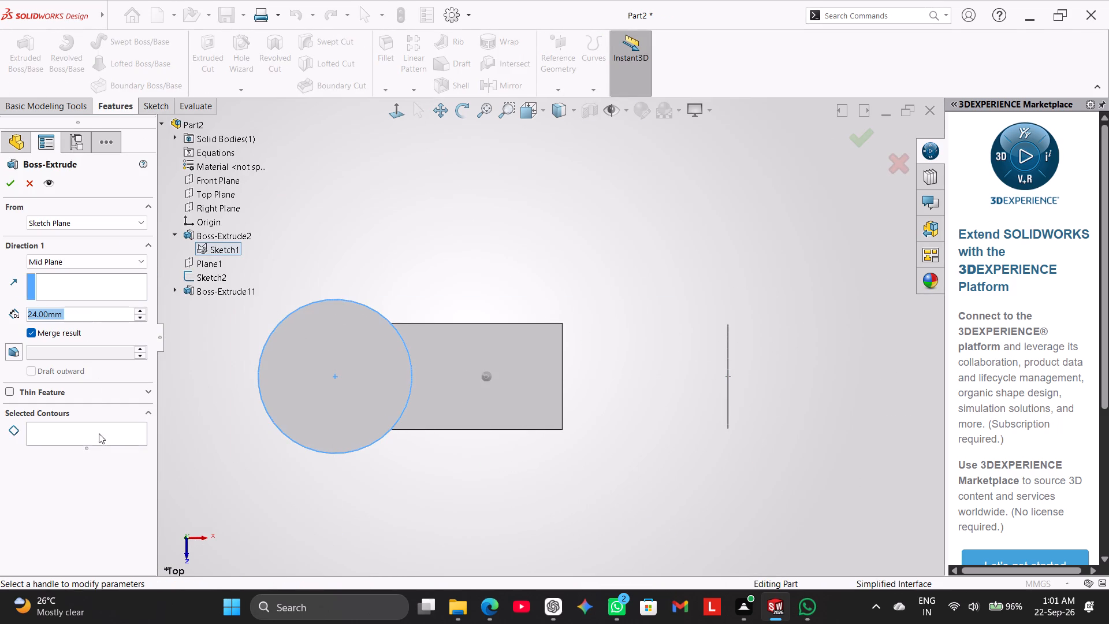
double_click(99, 437)
left_click(415, 447)
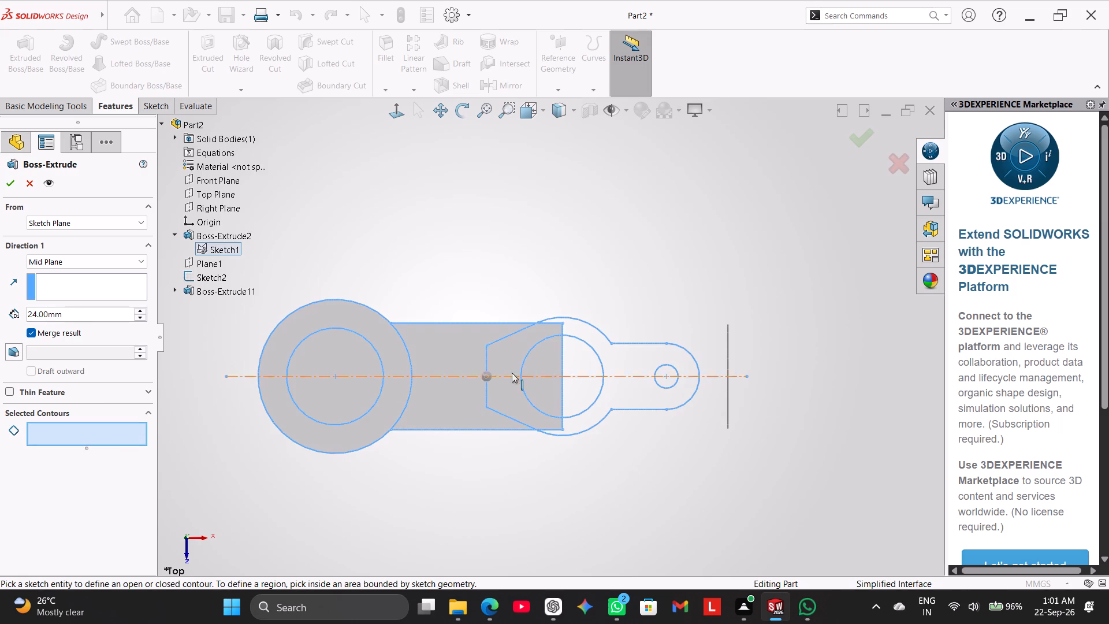
left_click(139, 429)
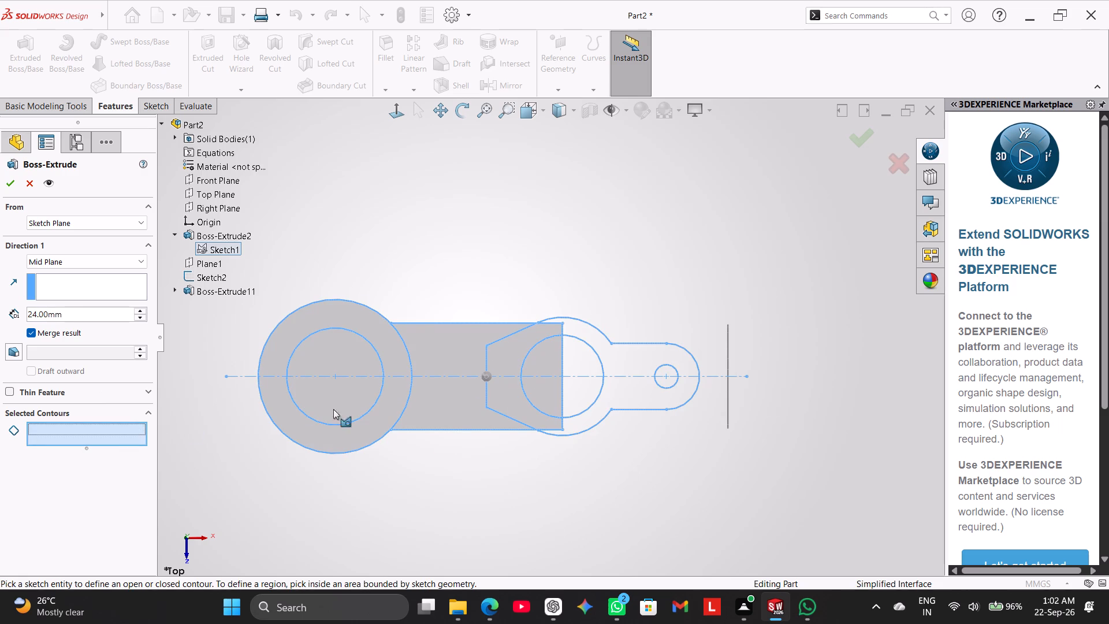
left_click(509, 354)
left_click(505, 404)
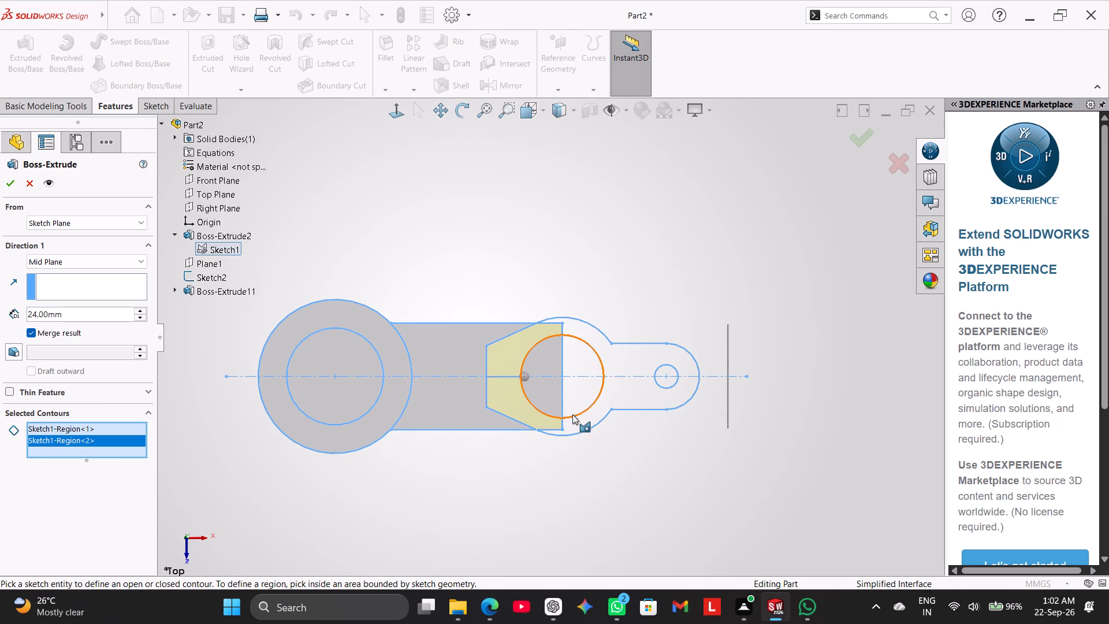
left_click(587, 422)
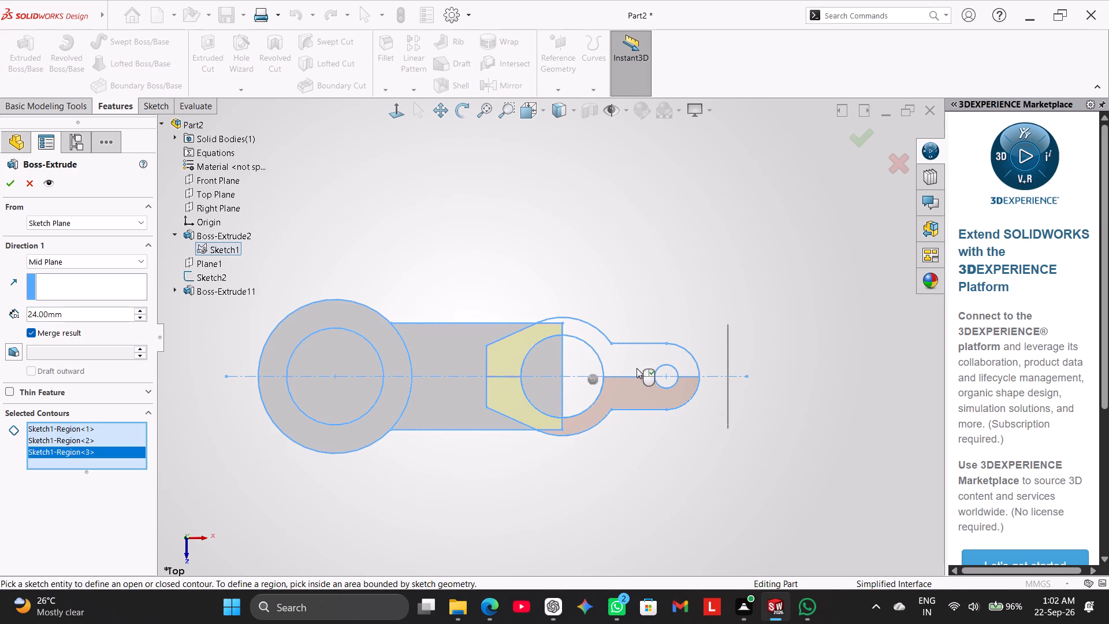
left_click(634, 364)
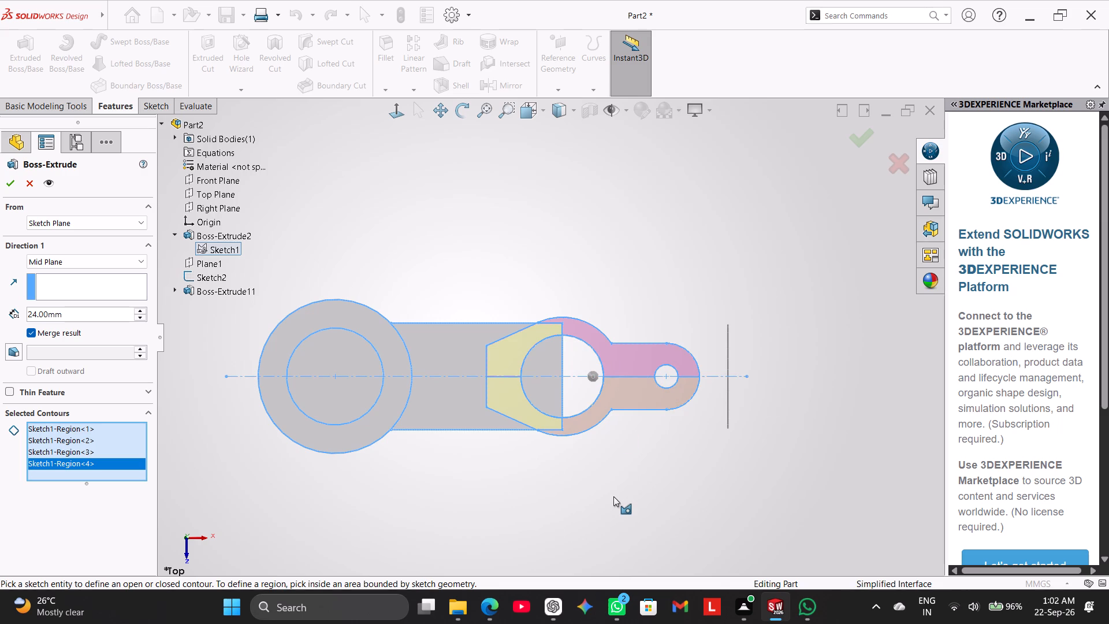
Set the arm's mid-plane extrusion depth to 50 mm and finish the merged boss extrude.
middle_click_drag(587, 530, 623, 382)
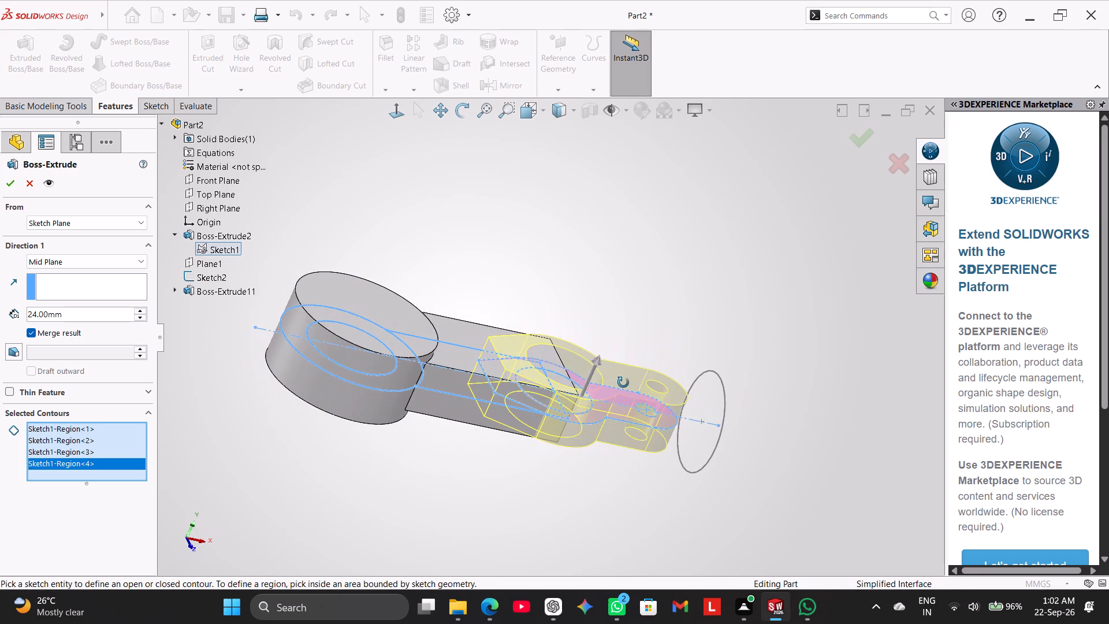
middle_click_drag(623, 382, 620, 392)
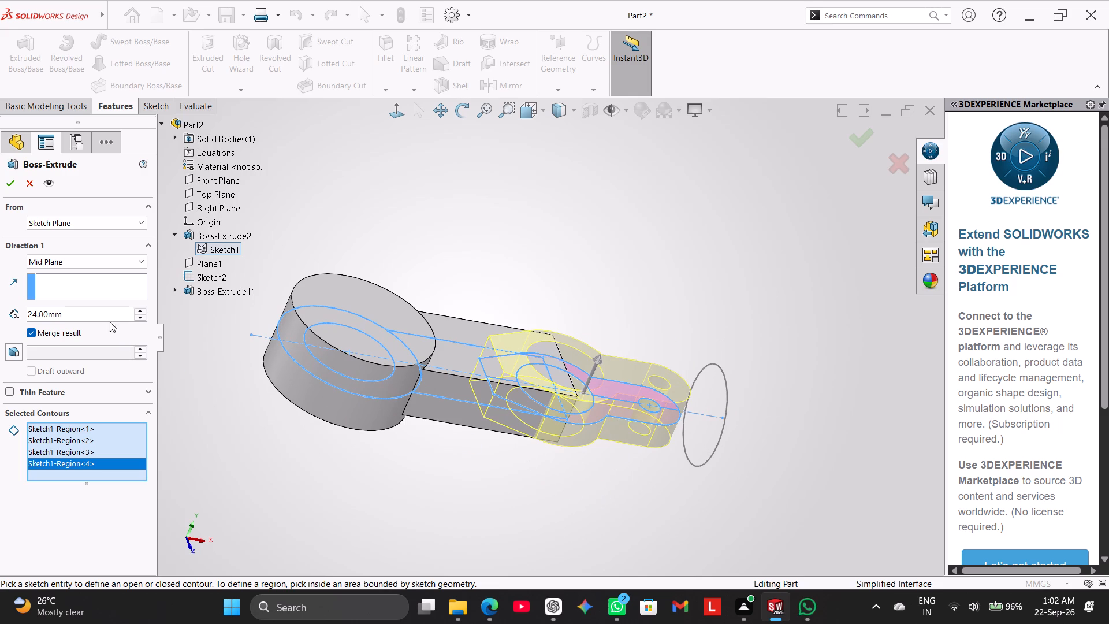
double_click(96, 314)
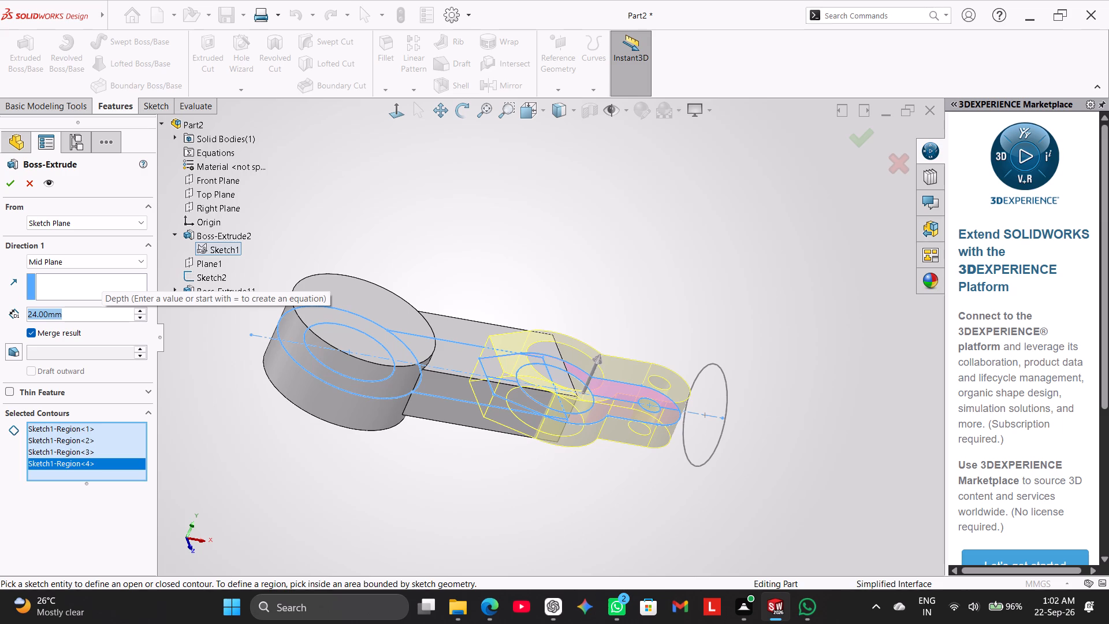
type("50")
key("Return")
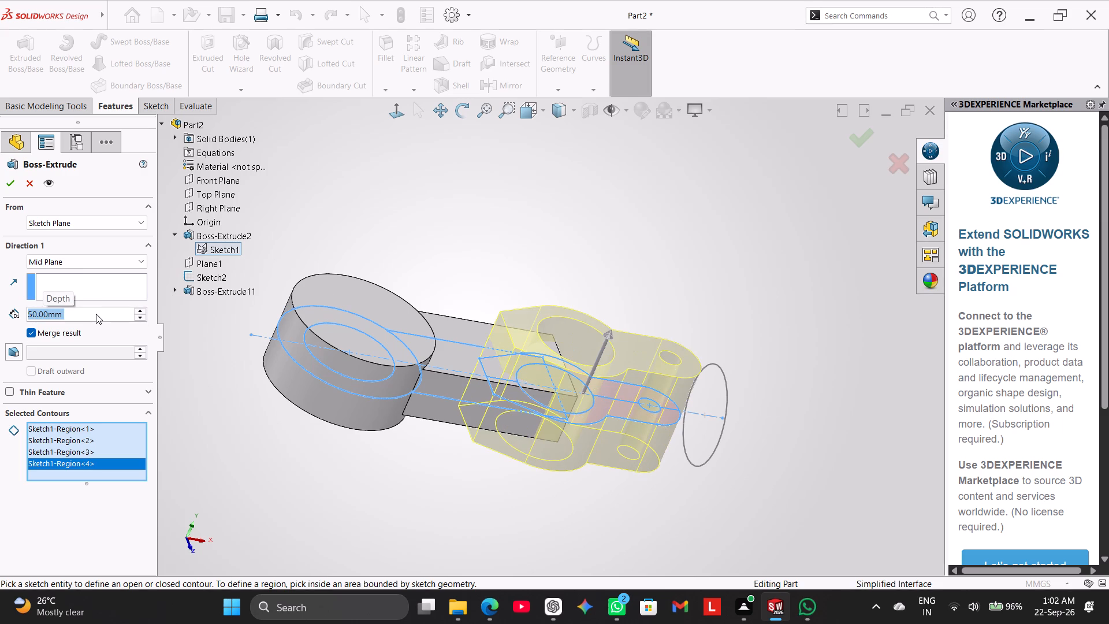
left_click(12, 188)
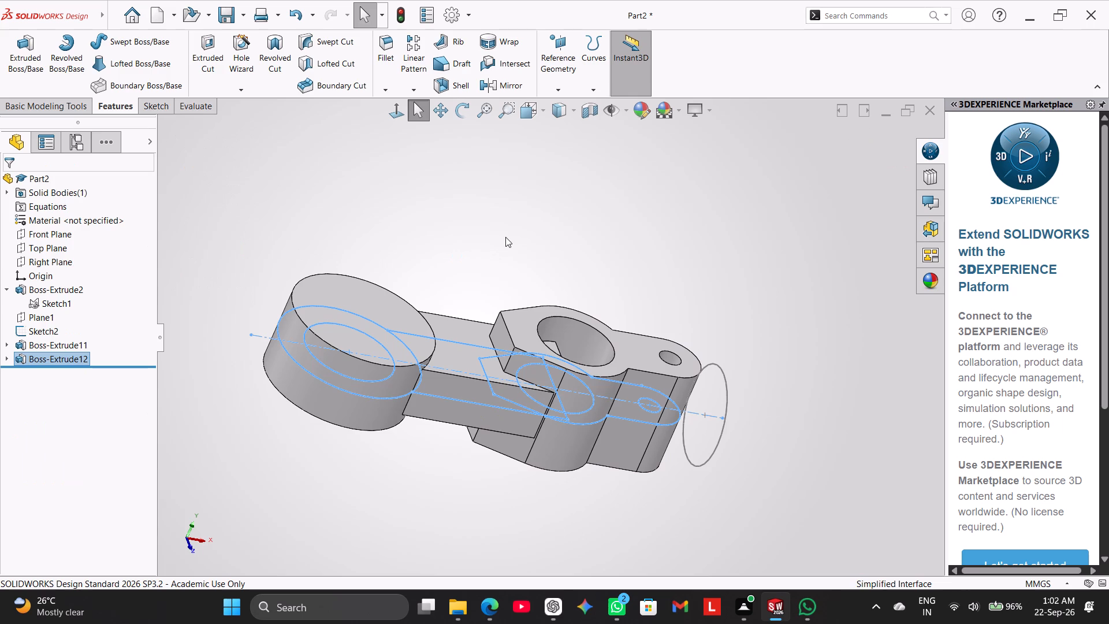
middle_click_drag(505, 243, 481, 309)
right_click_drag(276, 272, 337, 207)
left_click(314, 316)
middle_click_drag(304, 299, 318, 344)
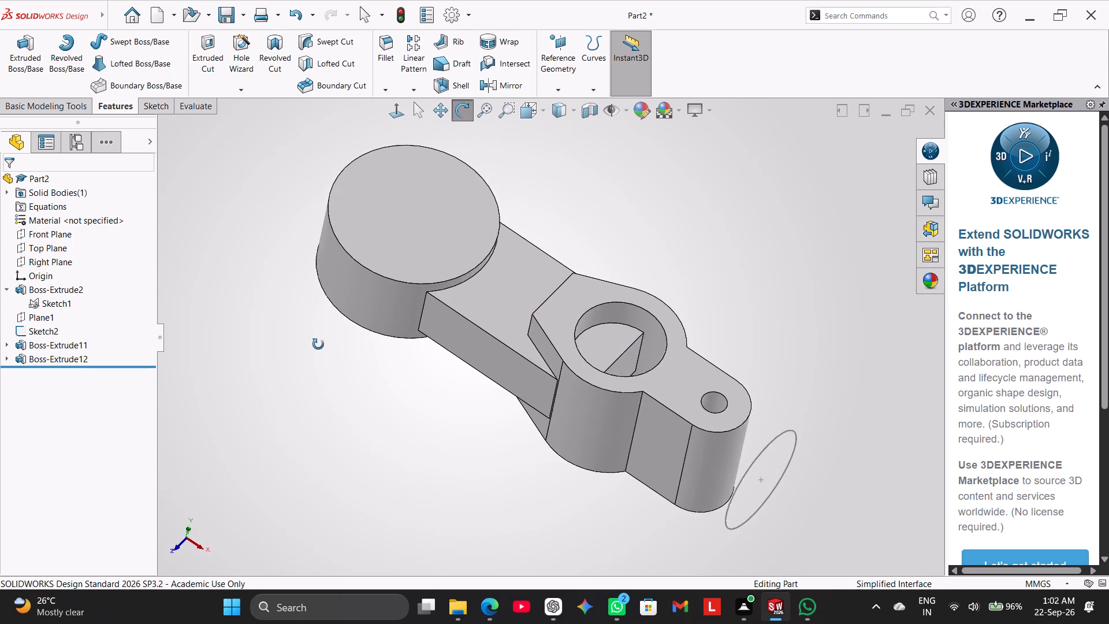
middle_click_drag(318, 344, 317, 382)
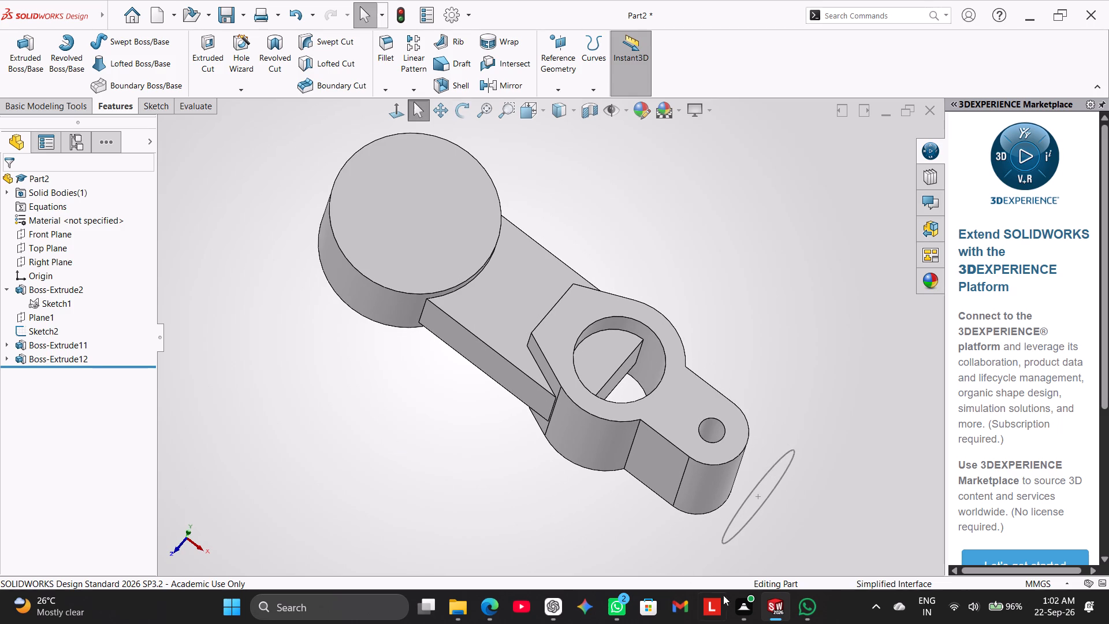
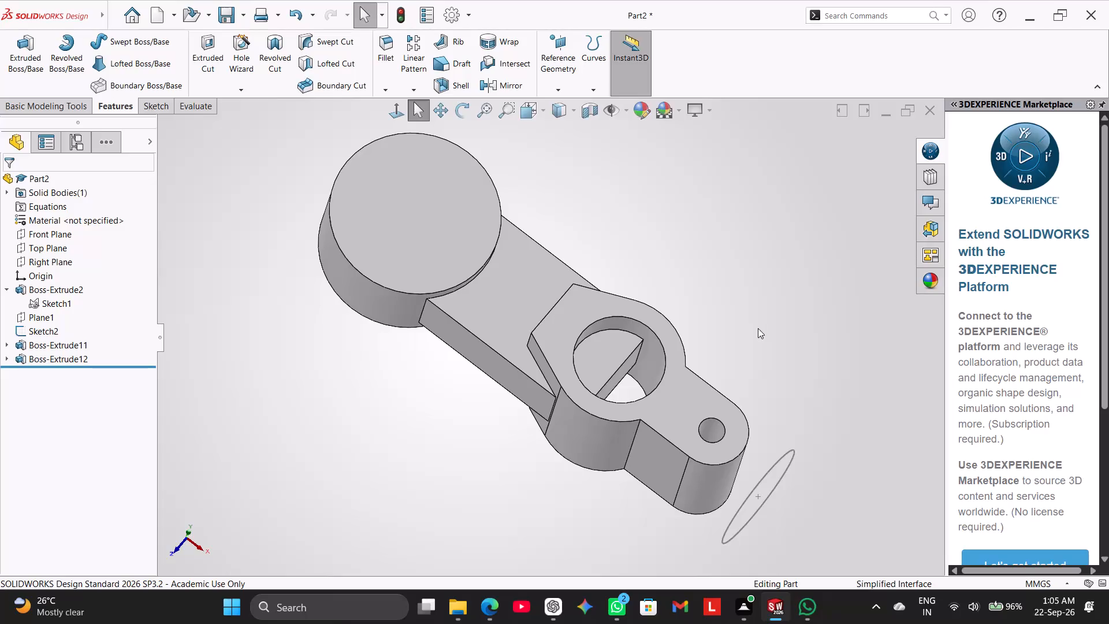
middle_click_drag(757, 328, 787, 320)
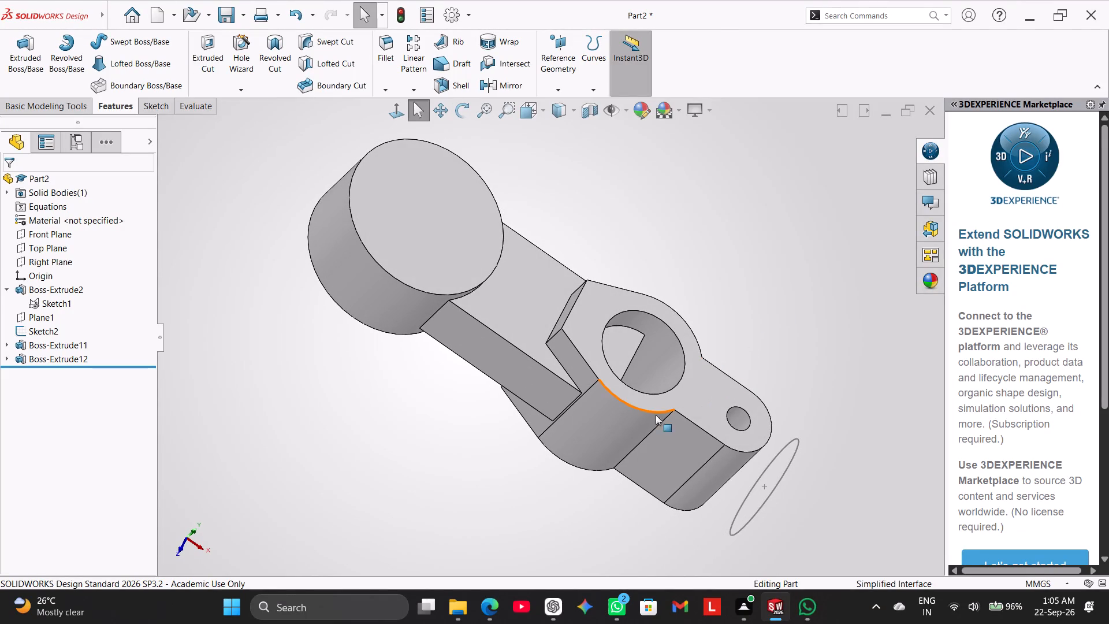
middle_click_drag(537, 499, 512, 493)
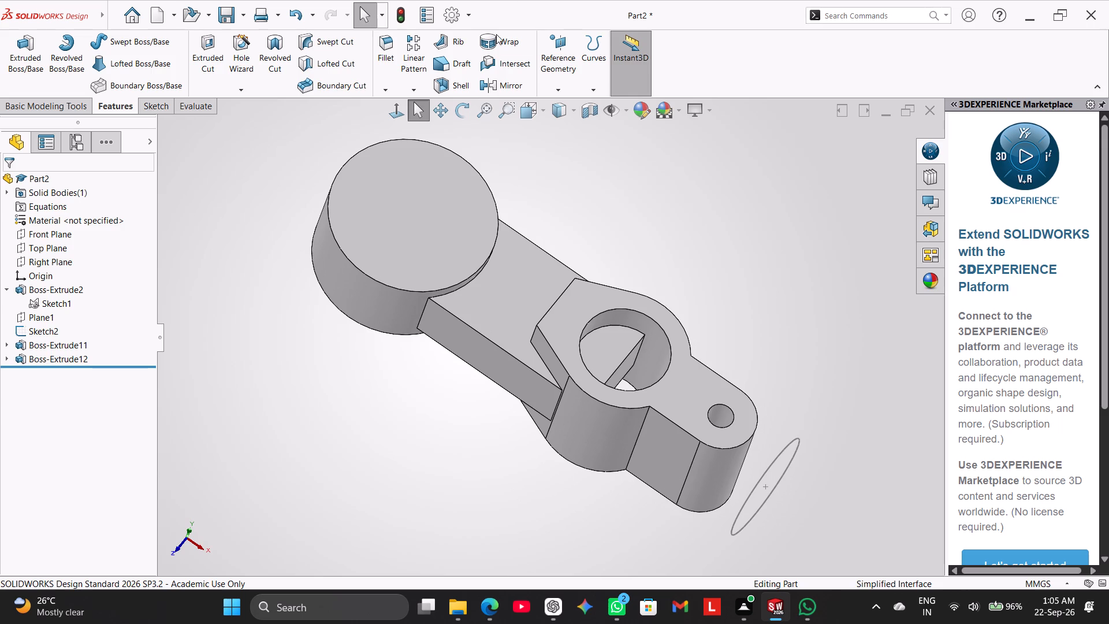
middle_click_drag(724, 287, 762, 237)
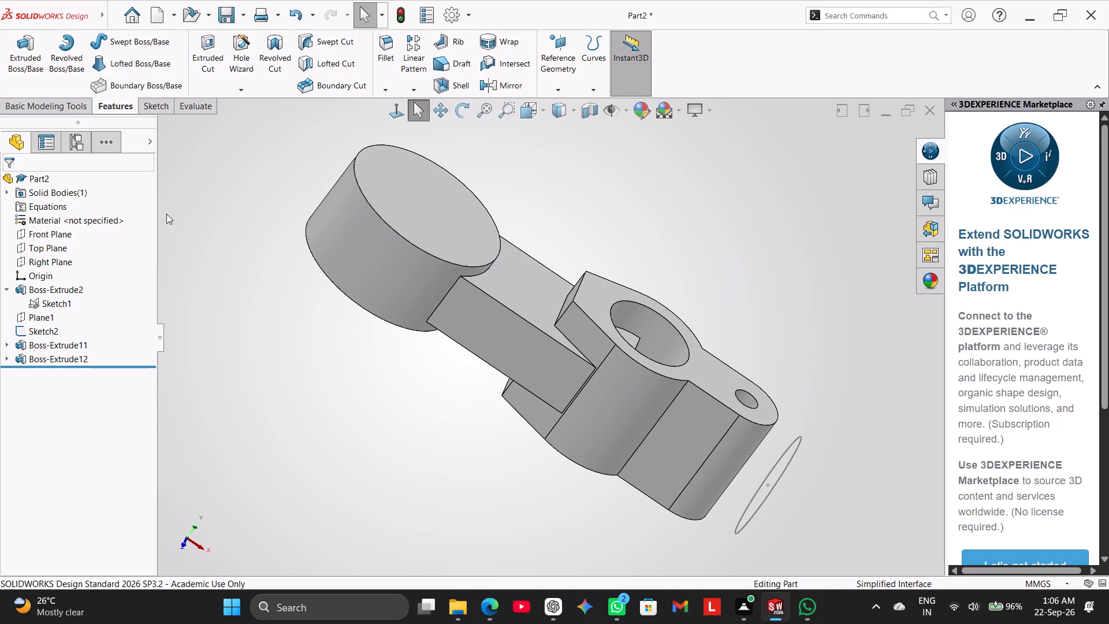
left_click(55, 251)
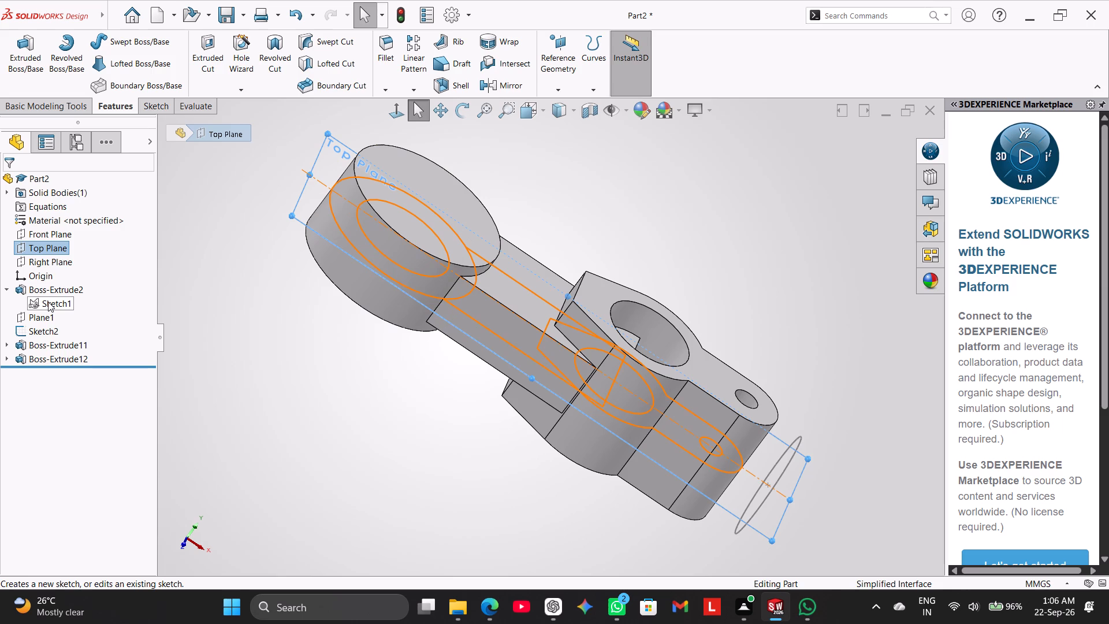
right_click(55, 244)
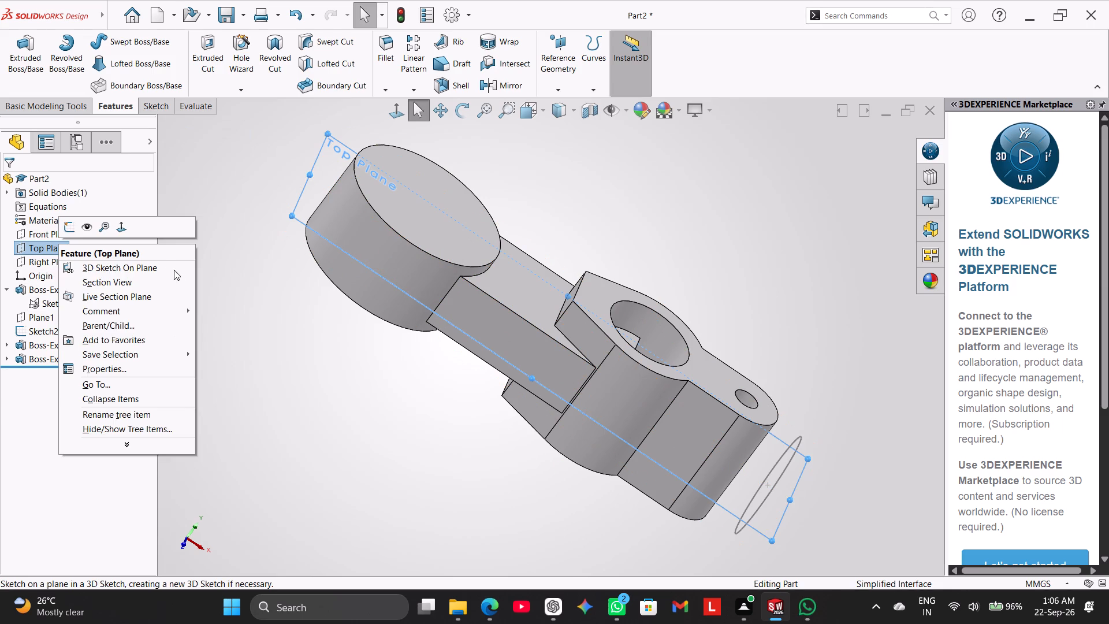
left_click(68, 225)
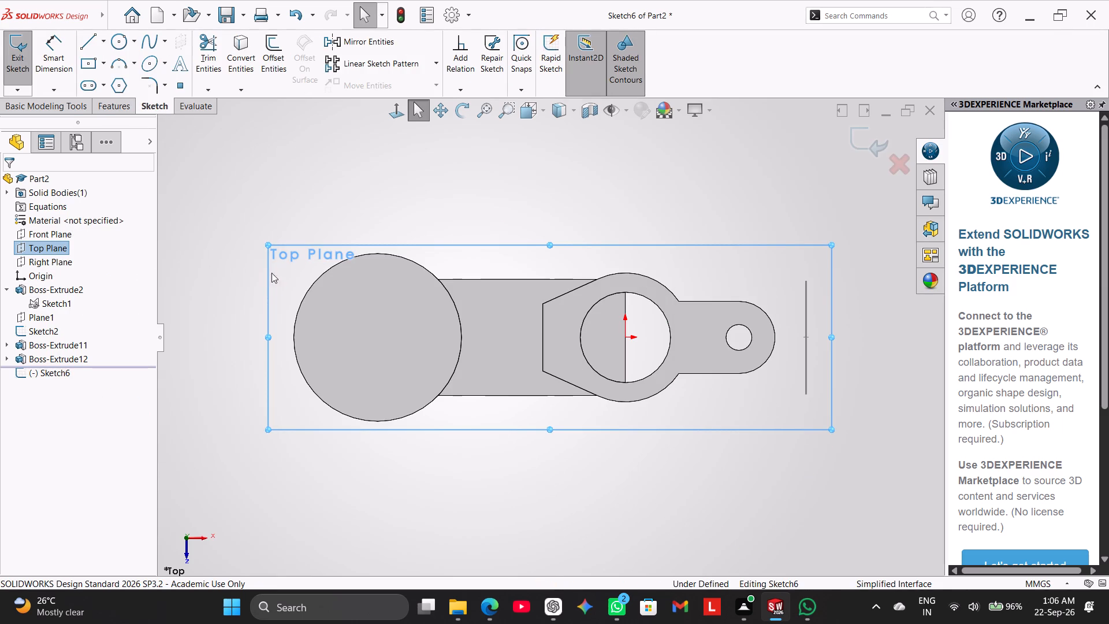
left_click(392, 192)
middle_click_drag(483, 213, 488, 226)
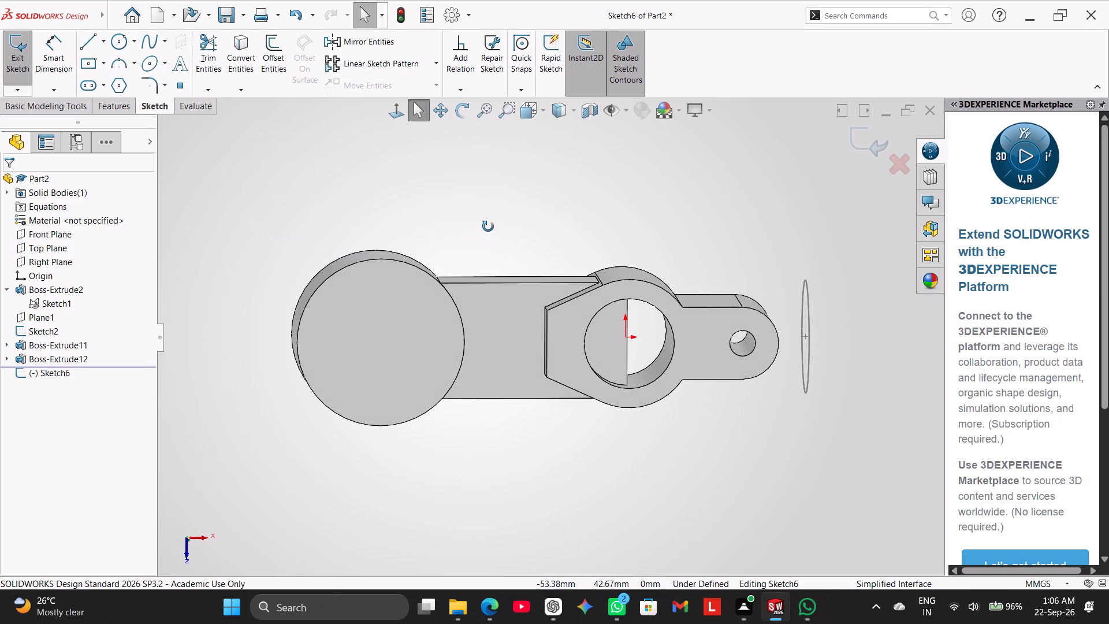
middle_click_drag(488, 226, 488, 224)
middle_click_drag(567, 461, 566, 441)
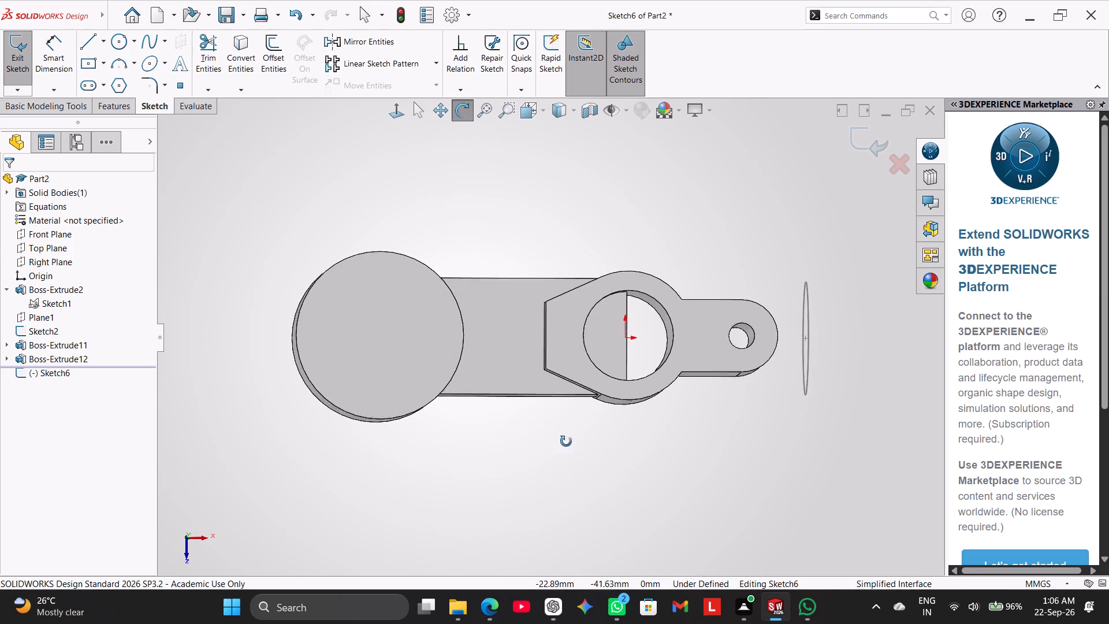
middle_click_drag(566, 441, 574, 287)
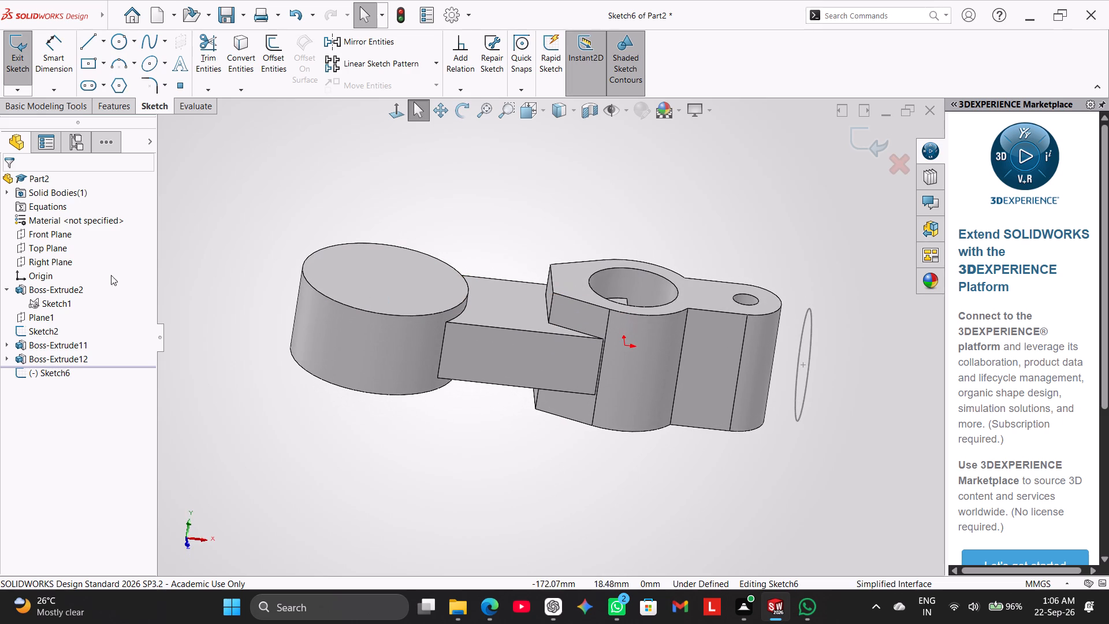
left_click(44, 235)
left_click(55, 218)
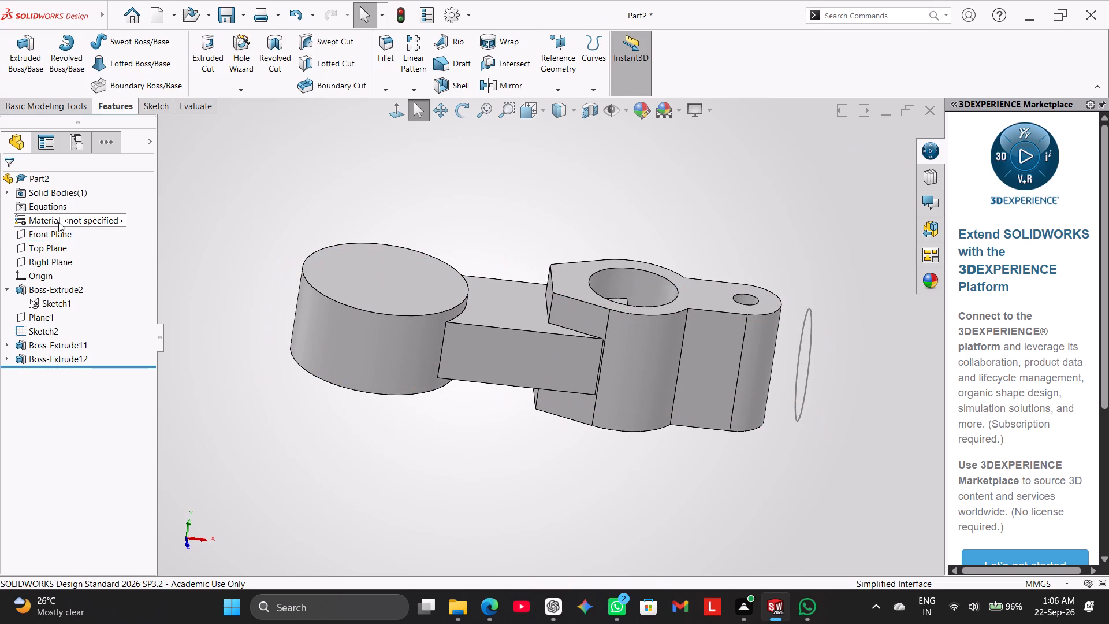
Start a sketch on the Front Plane and draw a circle about 30 mm in diameter centred on the origin.
left_click(45, 229)
left_click(55, 215)
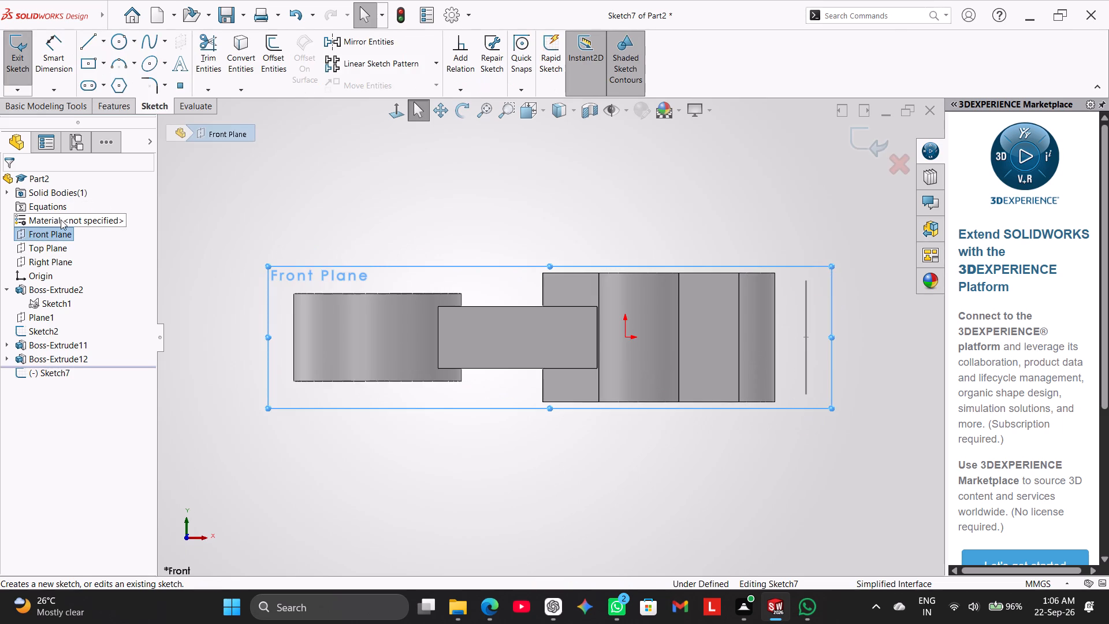
left_click(297, 196)
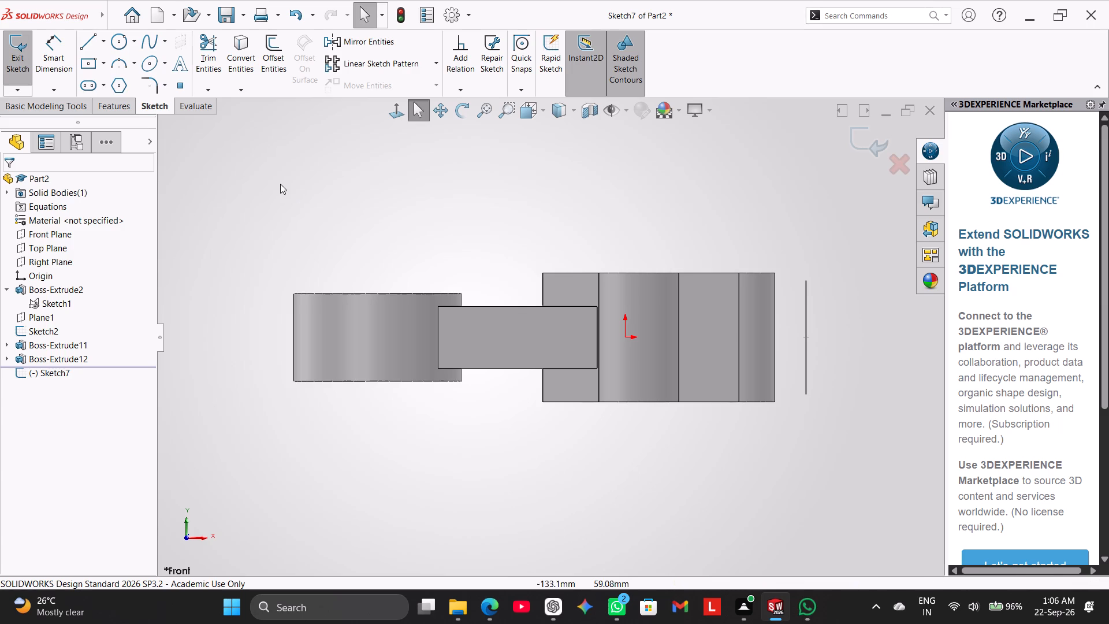
left_click(114, 41)
left_click(624, 339)
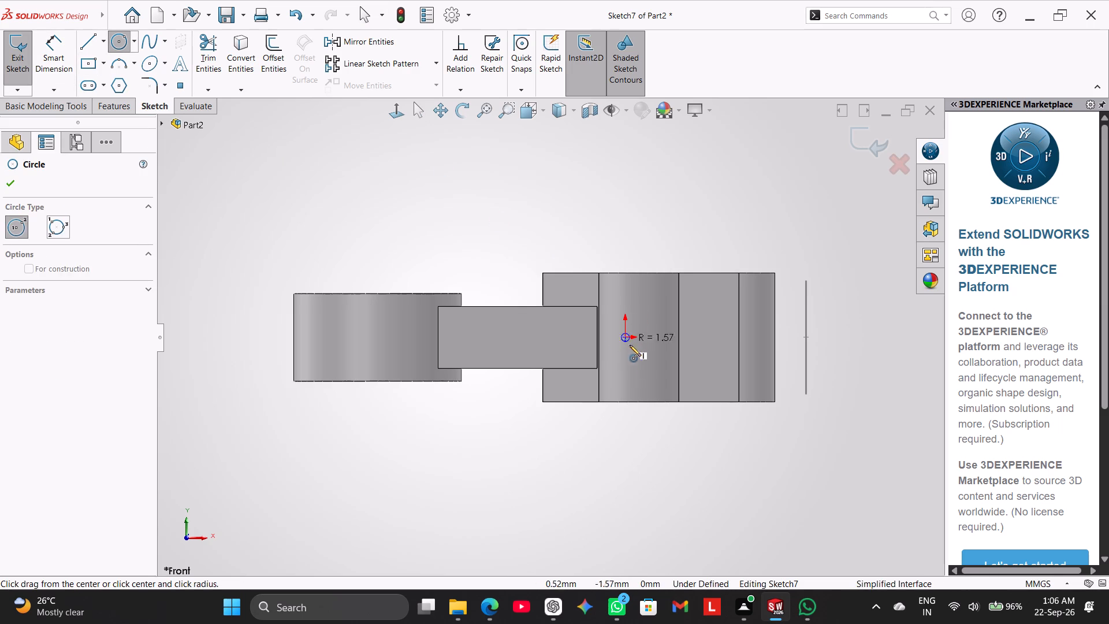
left_click(651, 367)
right_click(637, 230)
left_click(667, 235)
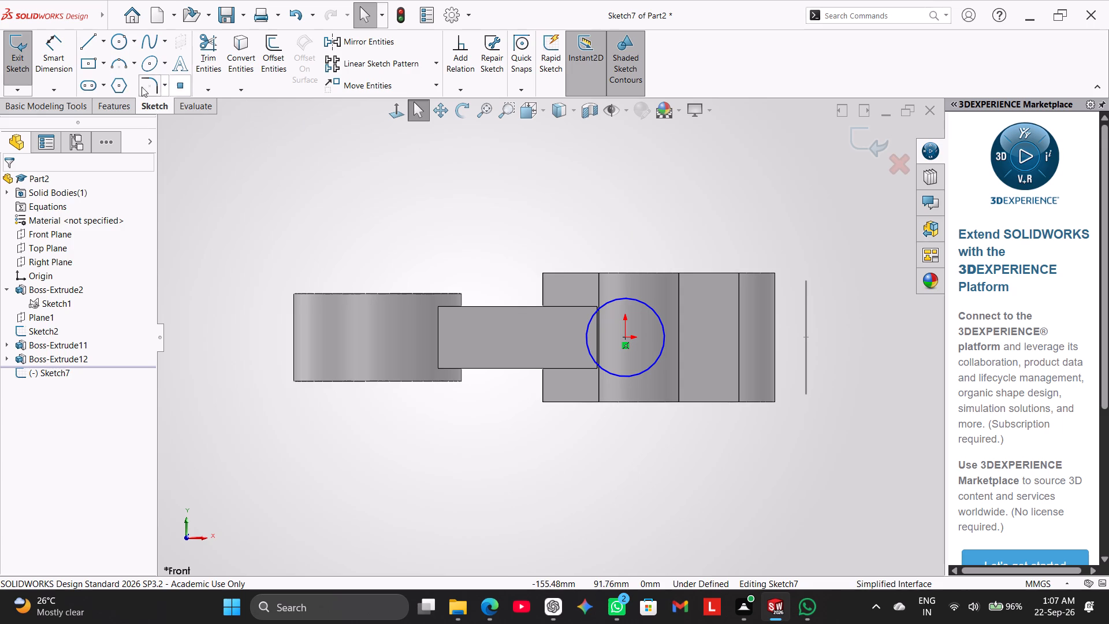
Dimension the origin-centred circle's diameter at 28 mm and exit the sketch.
left_click(51, 58)
left_click(627, 300)
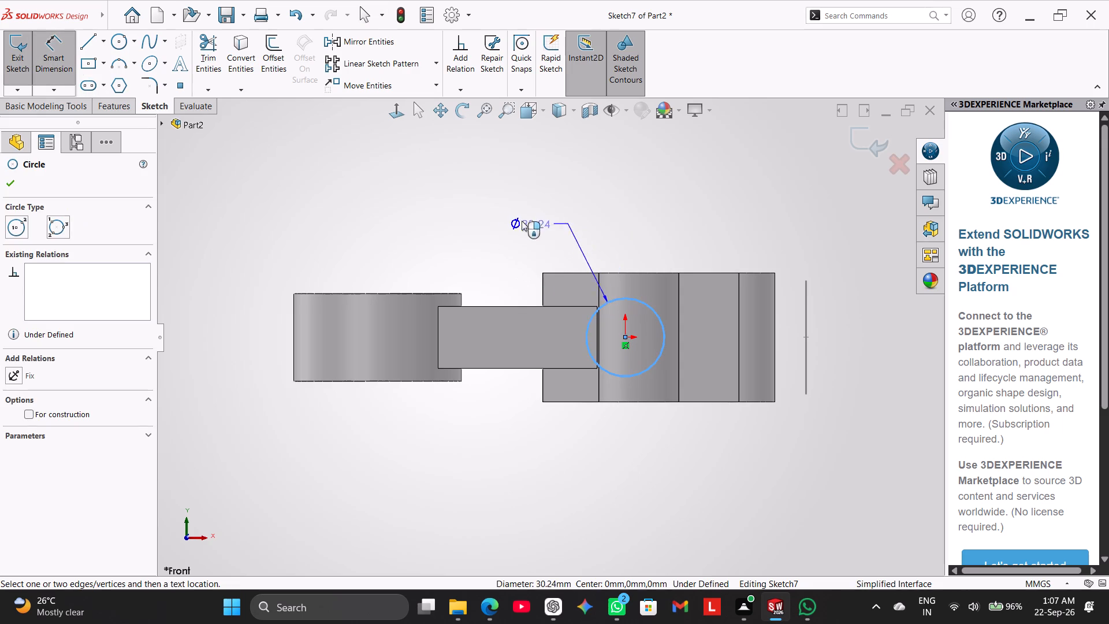
left_click(502, 214)
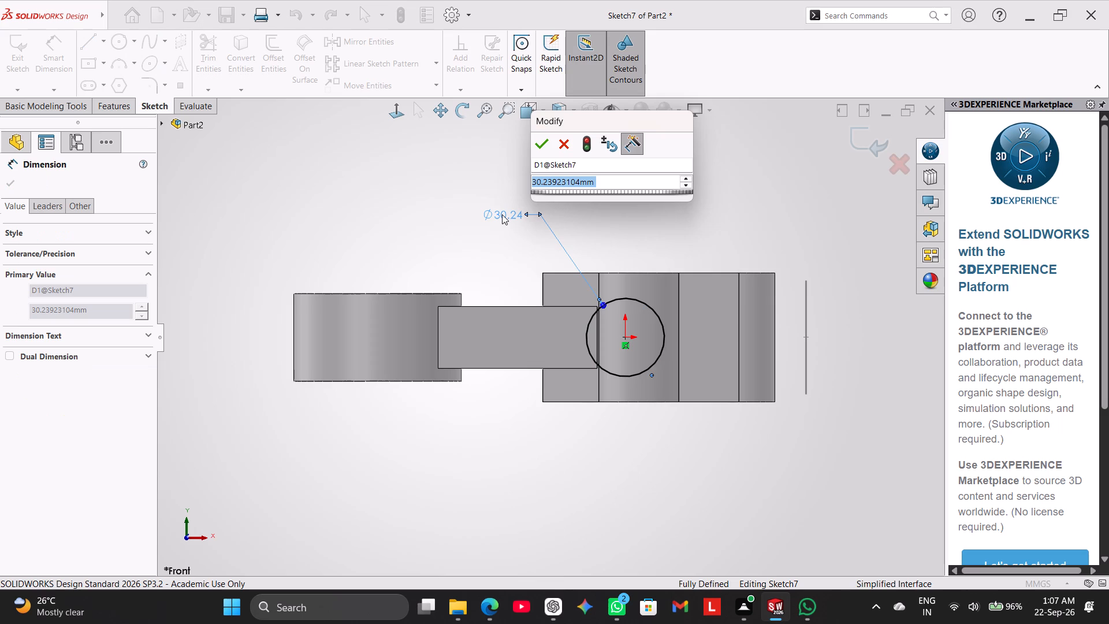
type("28")
key("Return")
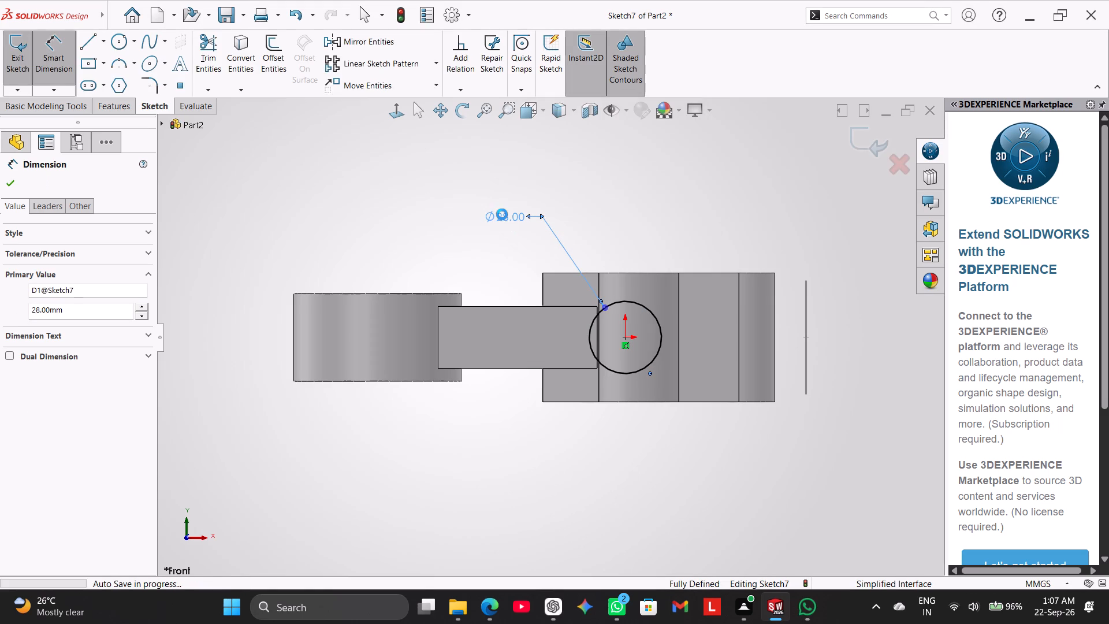
right_click(422, 185)
left_click(466, 220)
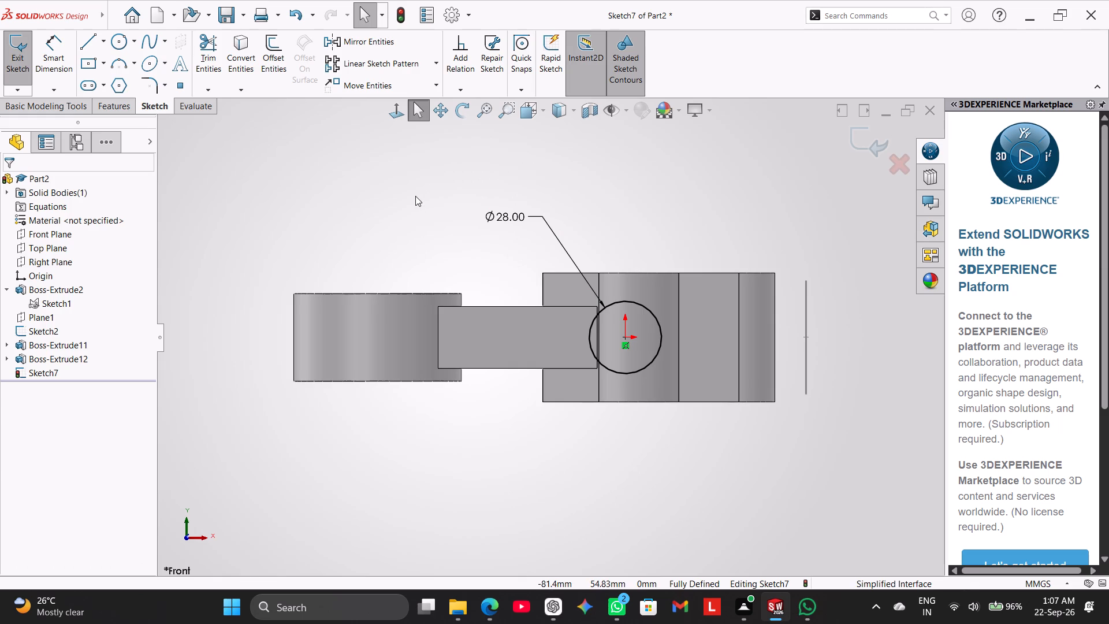
middle_click_drag(415, 196, 408, 364)
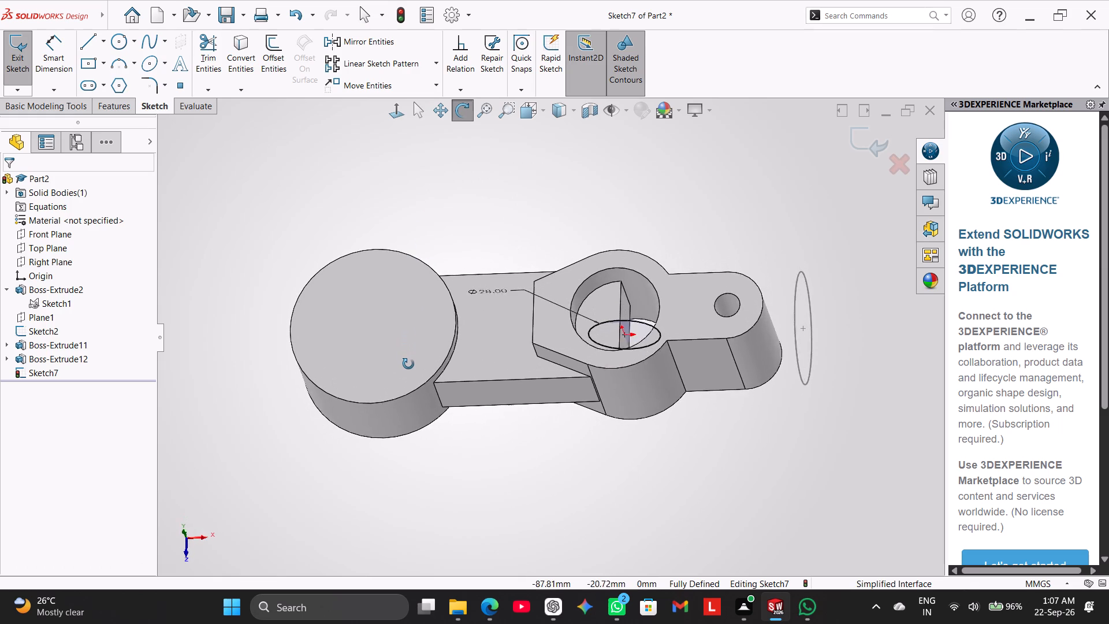
middle_click_drag(408, 364, 416, 373)
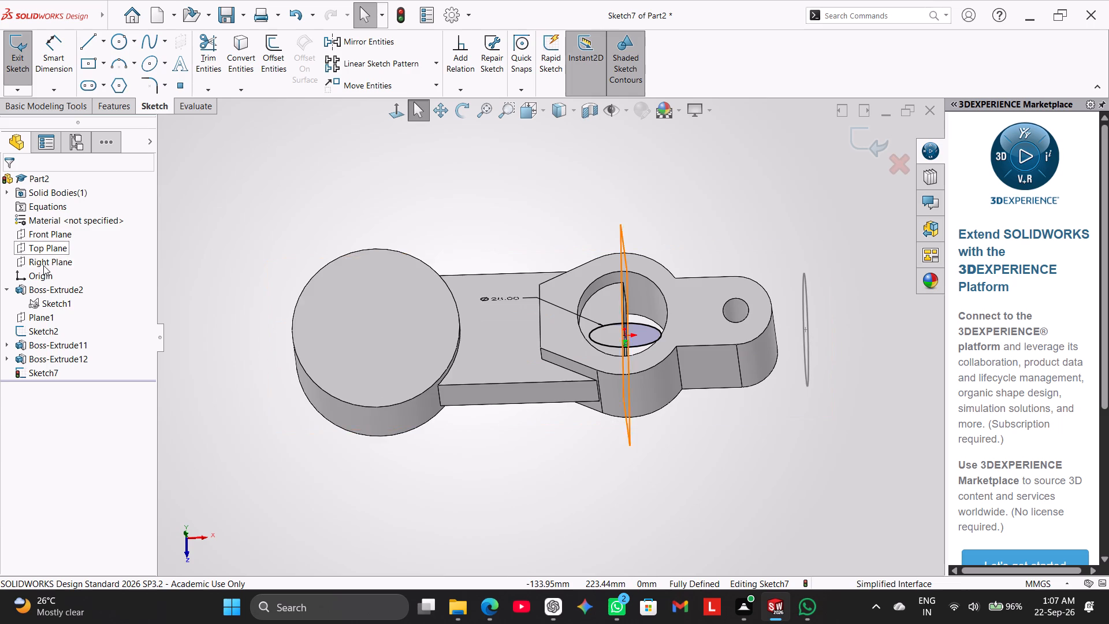
left_click(24, 67)
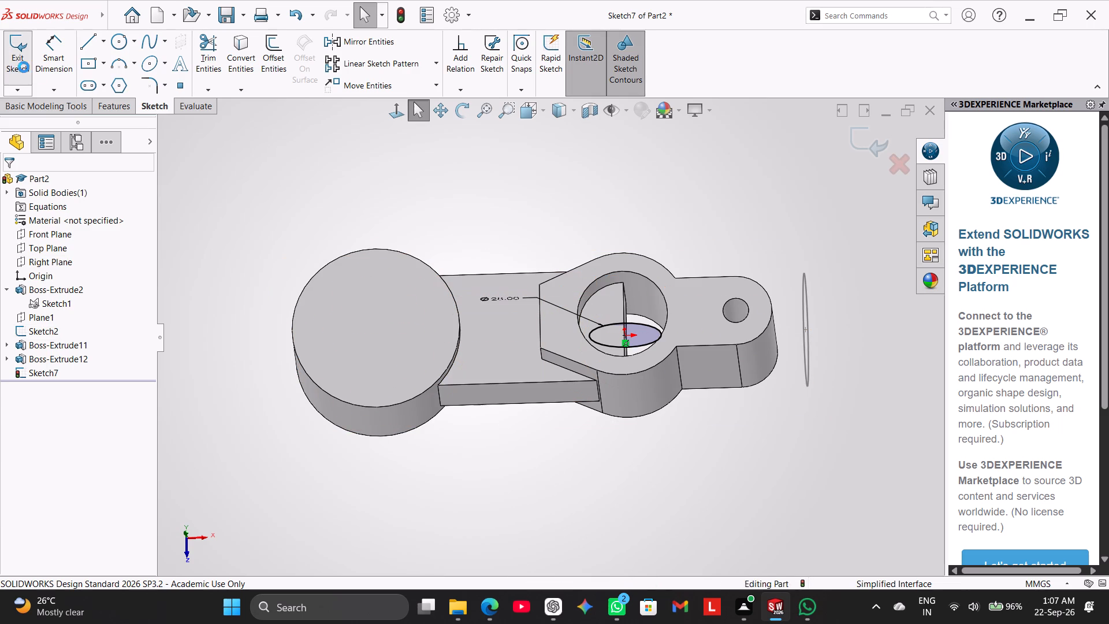
Extrude the 28 mm circle as a merged boss, mid-plane, with a depth of 72 mm across the arm.
left_click(109, 104)
left_click(28, 53)
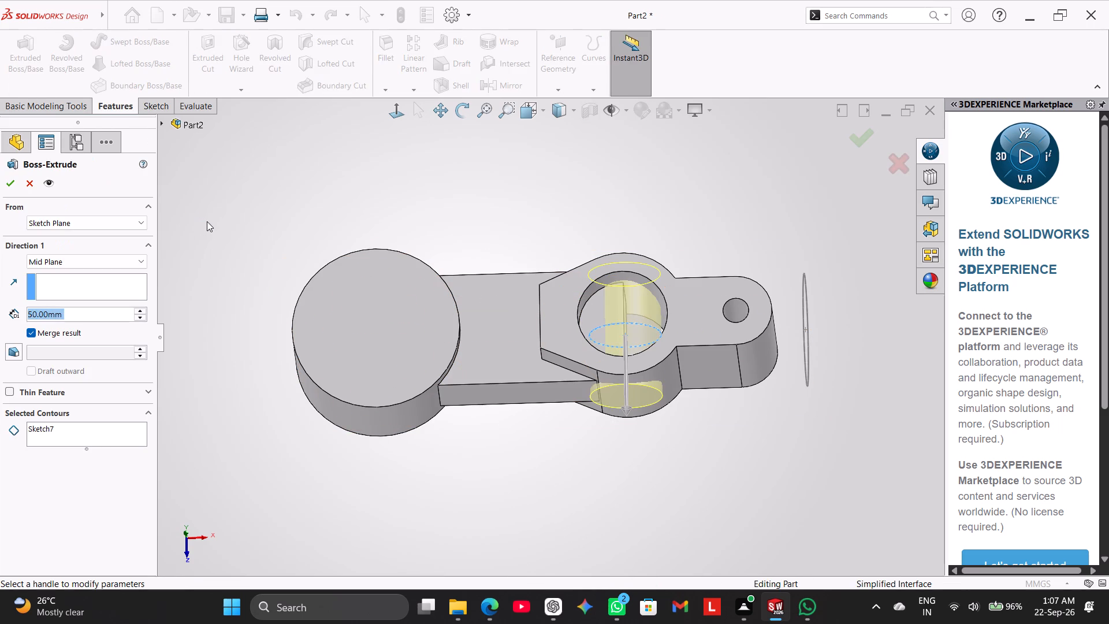
left_click(105, 265)
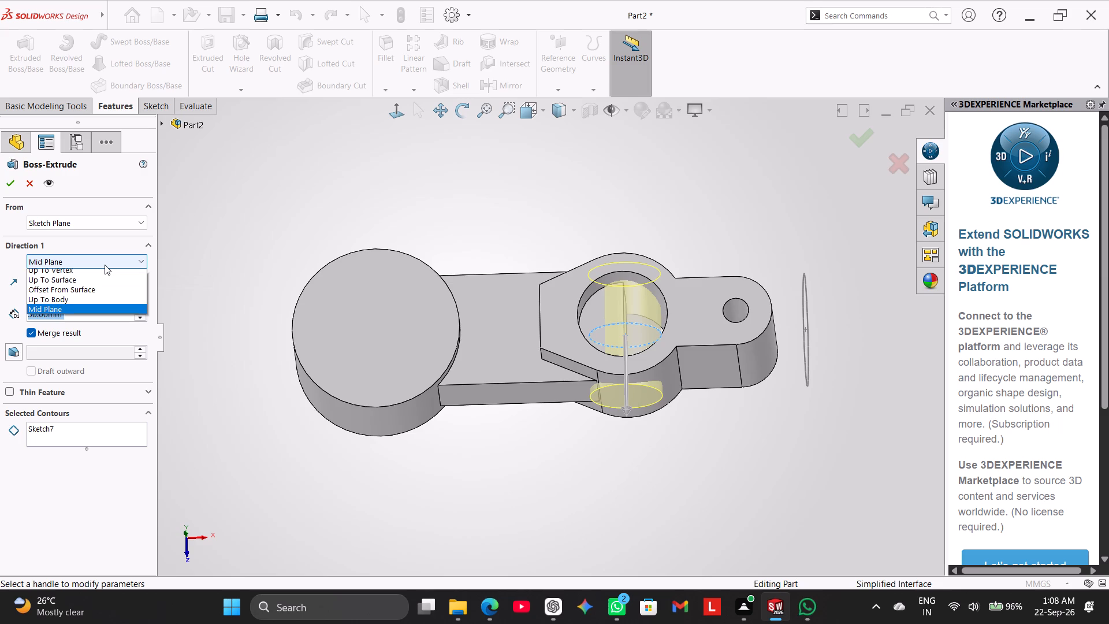
left_click(109, 340)
double_click(97, 318)
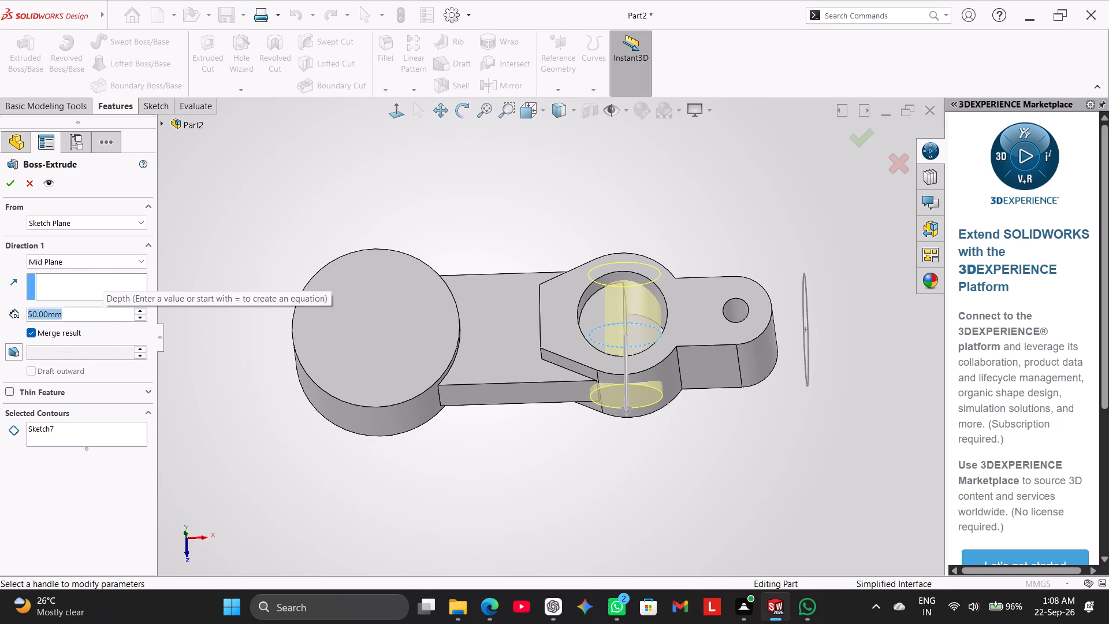
type("72")
key("Return")
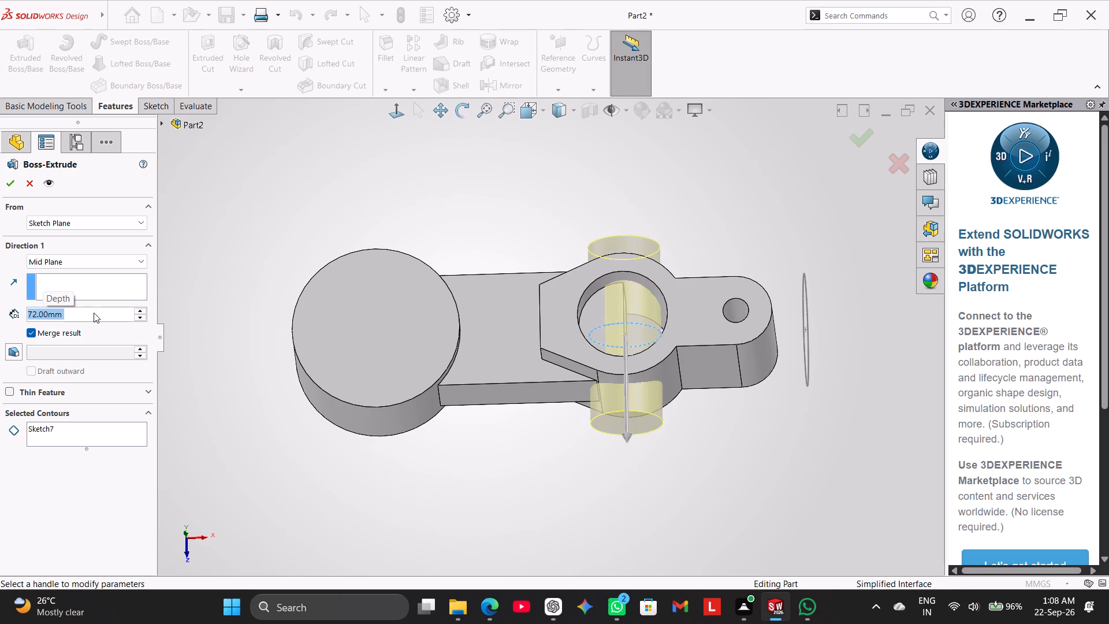
left_click(15, 178)
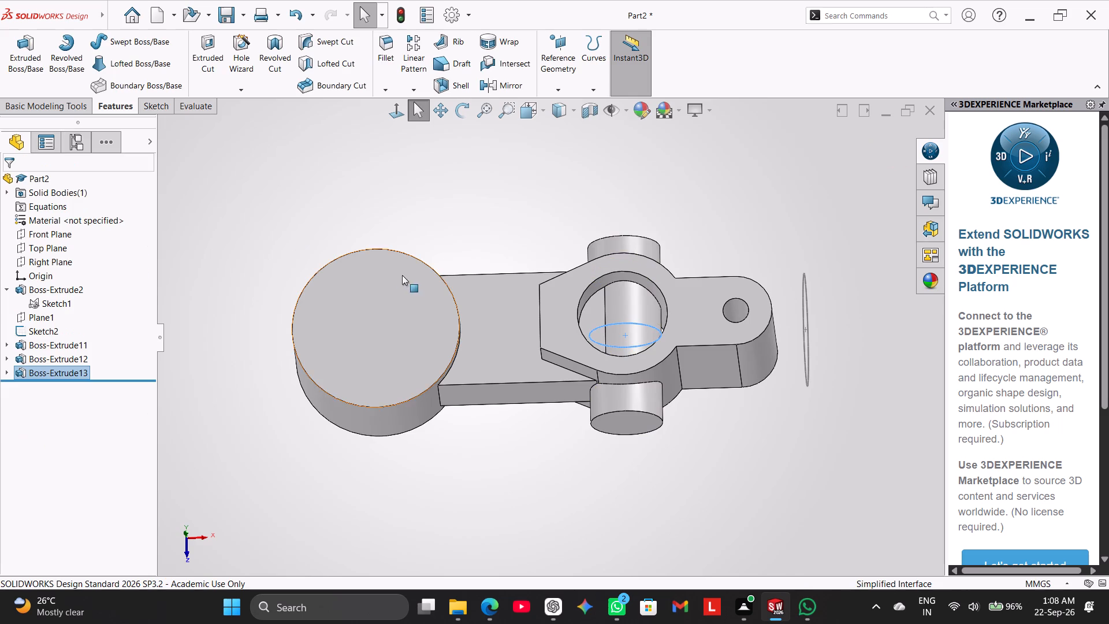
right_click(499, 171)
left_click(446, 200)
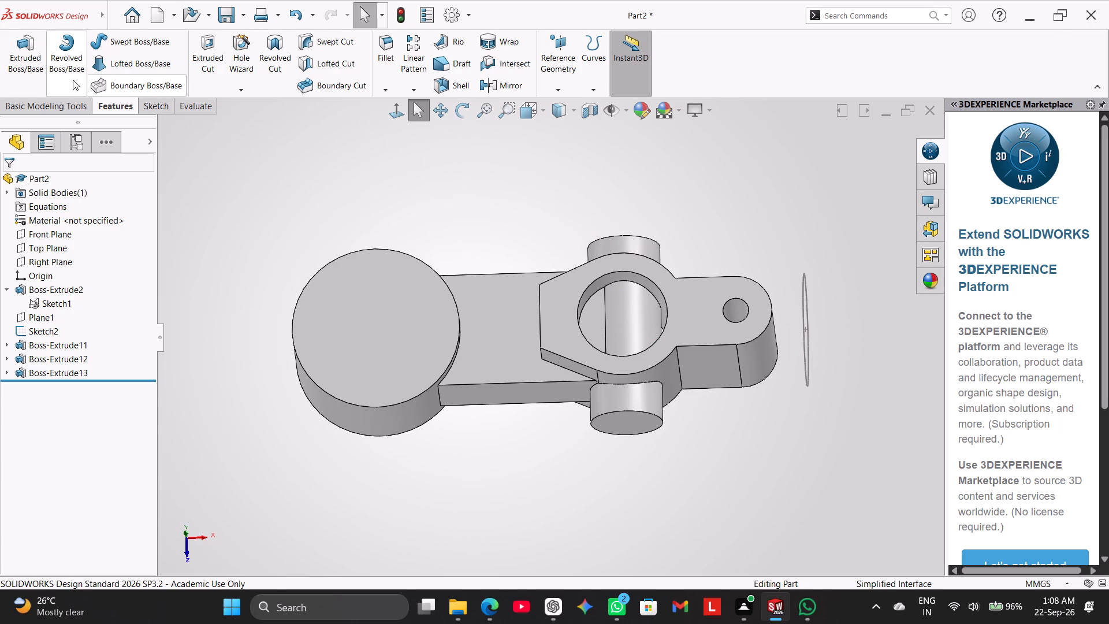
Extrude the 44 mm circle of Sketch2 as a merged boss, reversed towards the rounded arm with the Up To Next end condition.
left_click(38, 60)
left_click(806, 291)
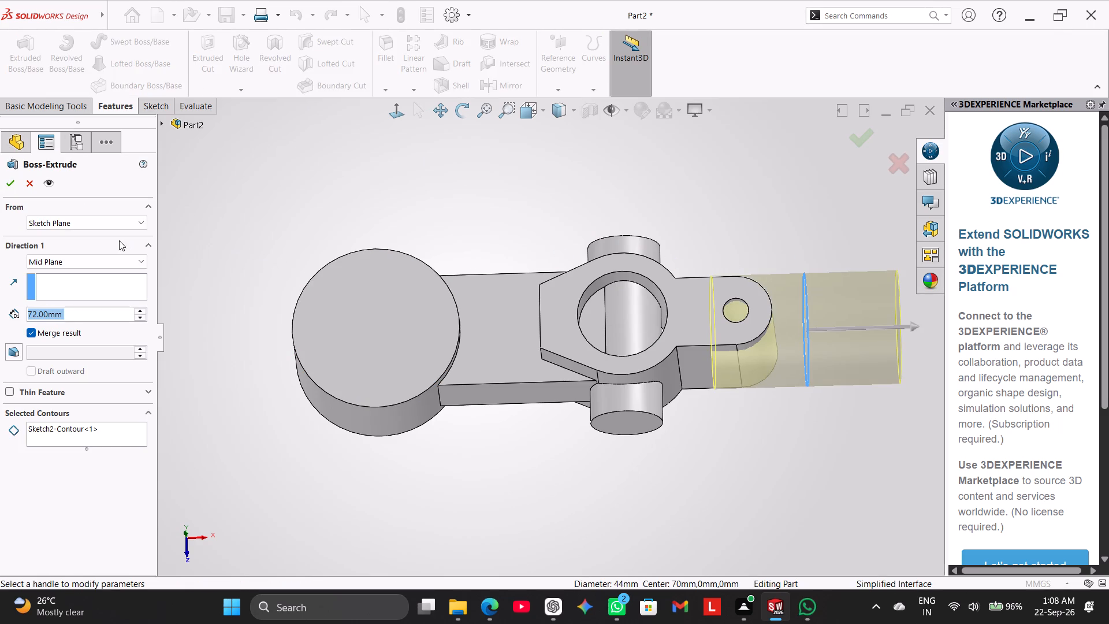
left_click(65, 263)
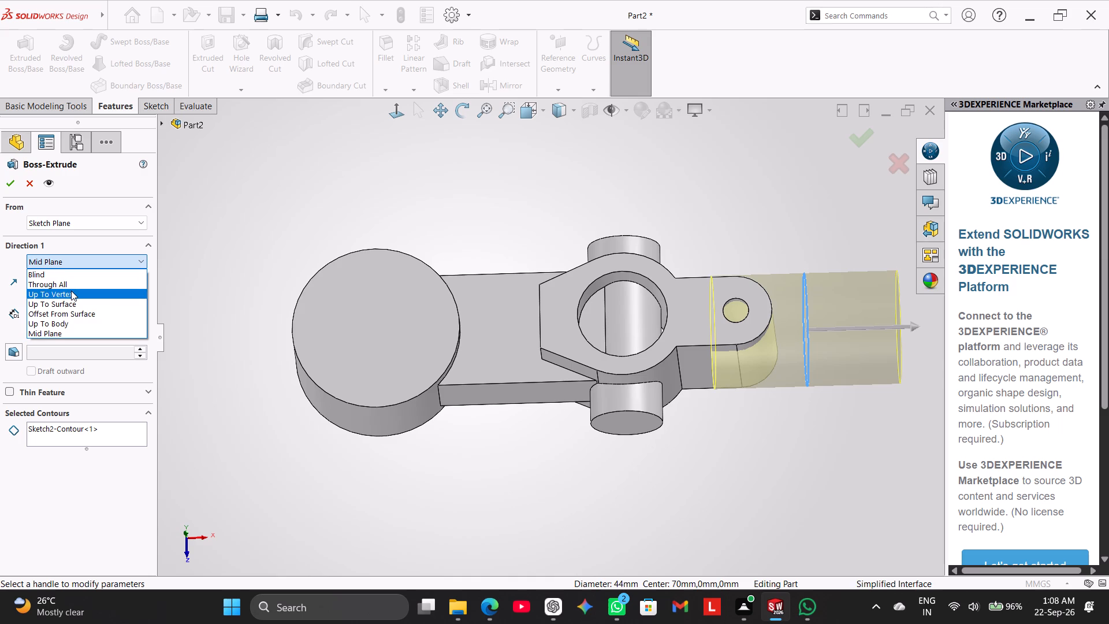
left_click(71, 291)
left_click(44, 259)
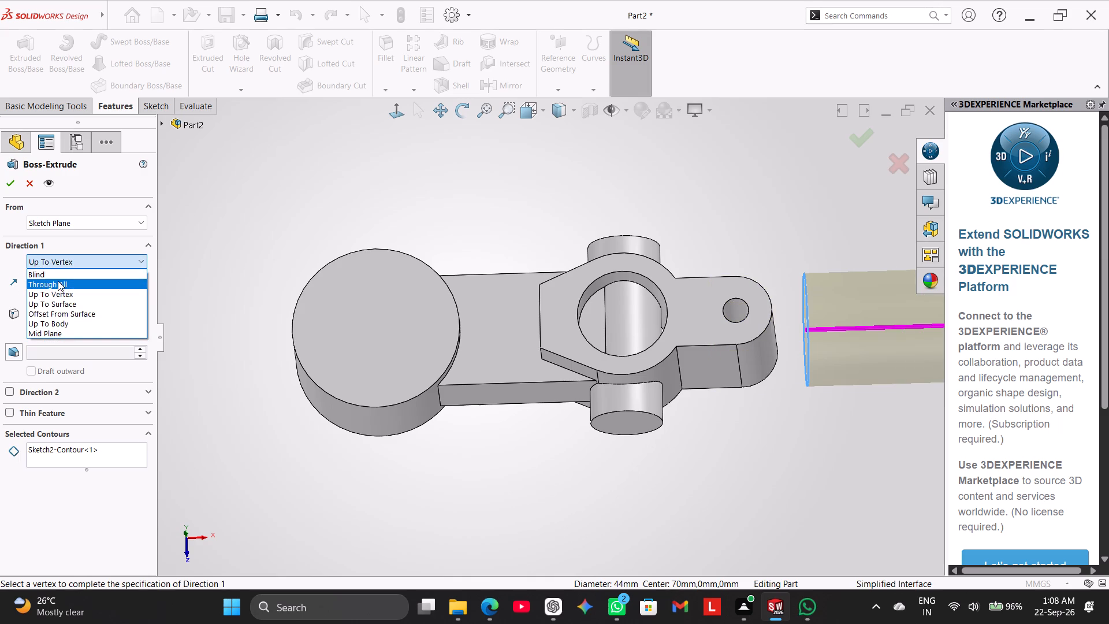
left_click(62, 287)
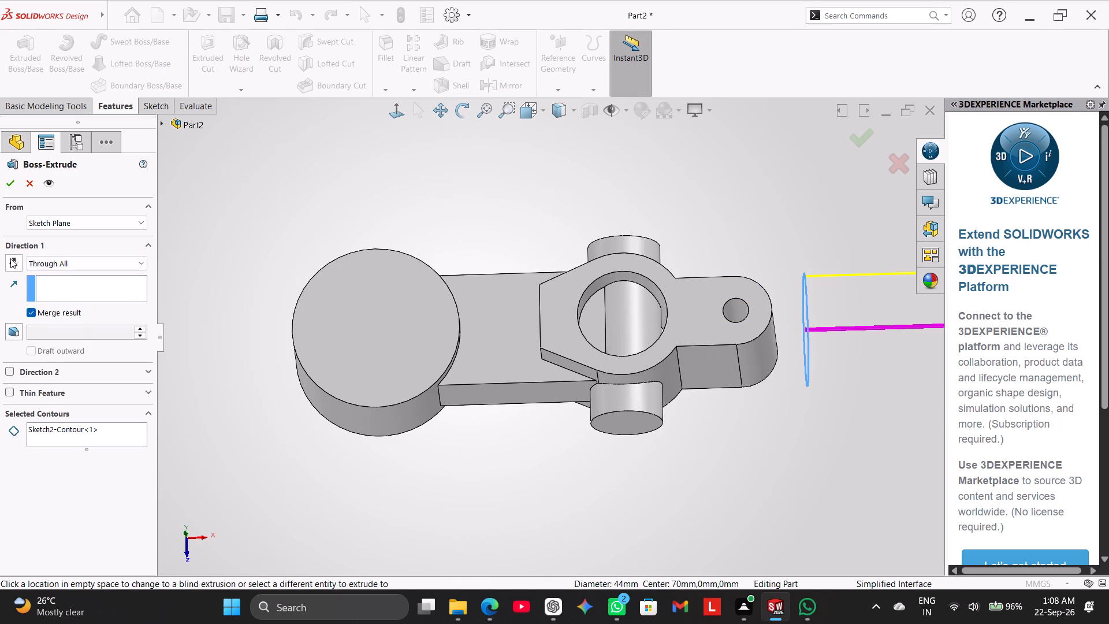
left_click(10, 258)
left_click(87, 268)
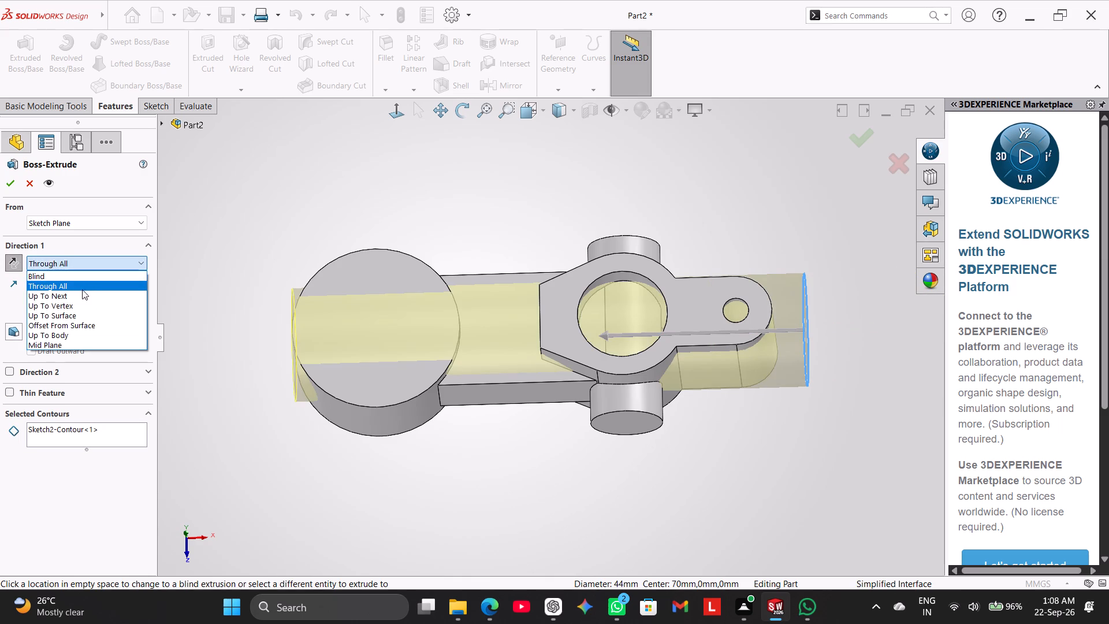
left_click(82, 291)
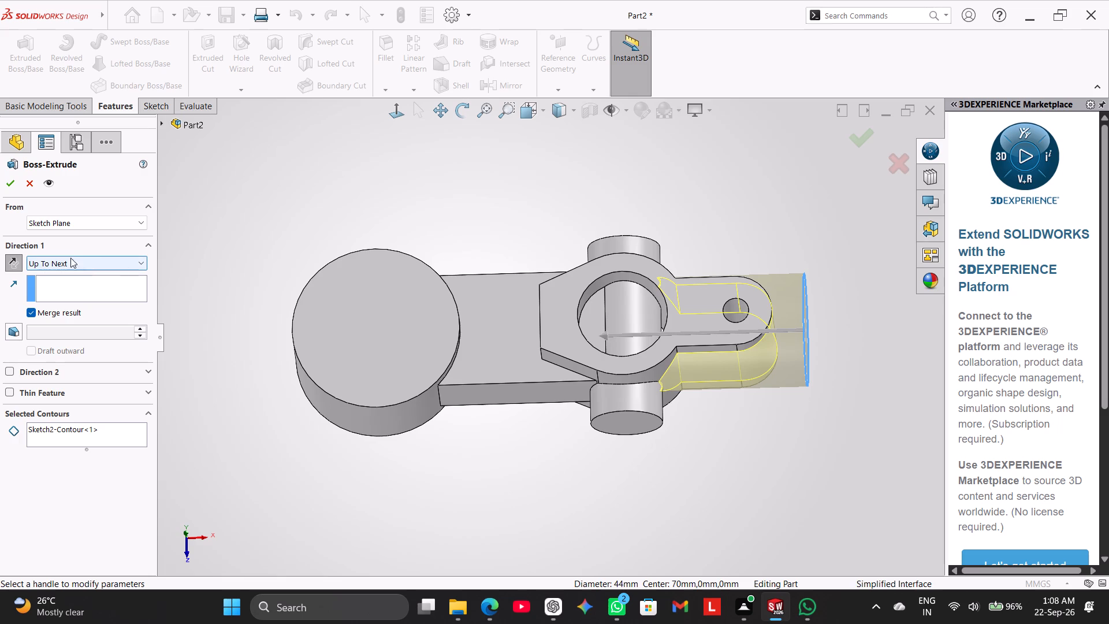
left_click(14, 188)
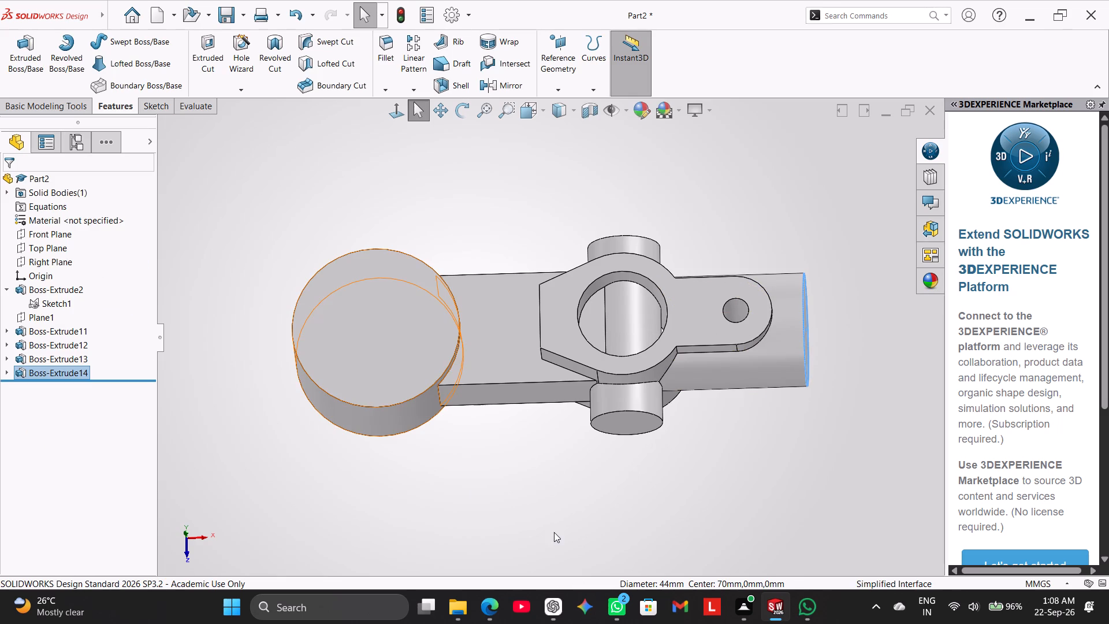
Inspect how the bosses meet inside the part using a face-on section through the Front Plane, and close the section without keeping it.
middle_click_drag(571, 514, 570, 529)
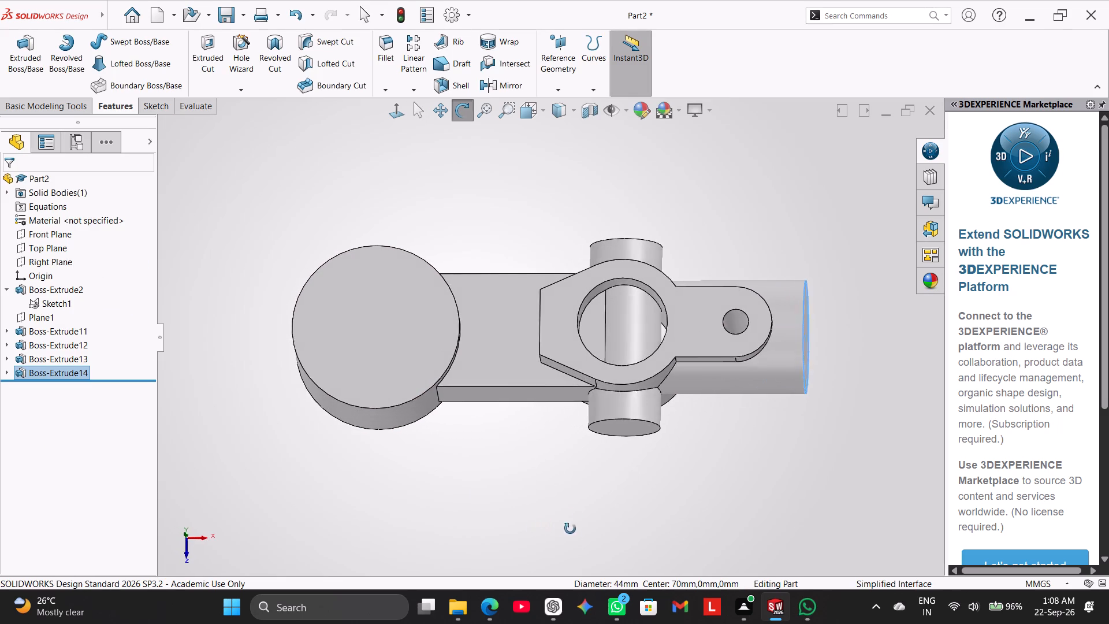
middle_click_drag(570, 529, 573, 530)
left_click(533, 517)
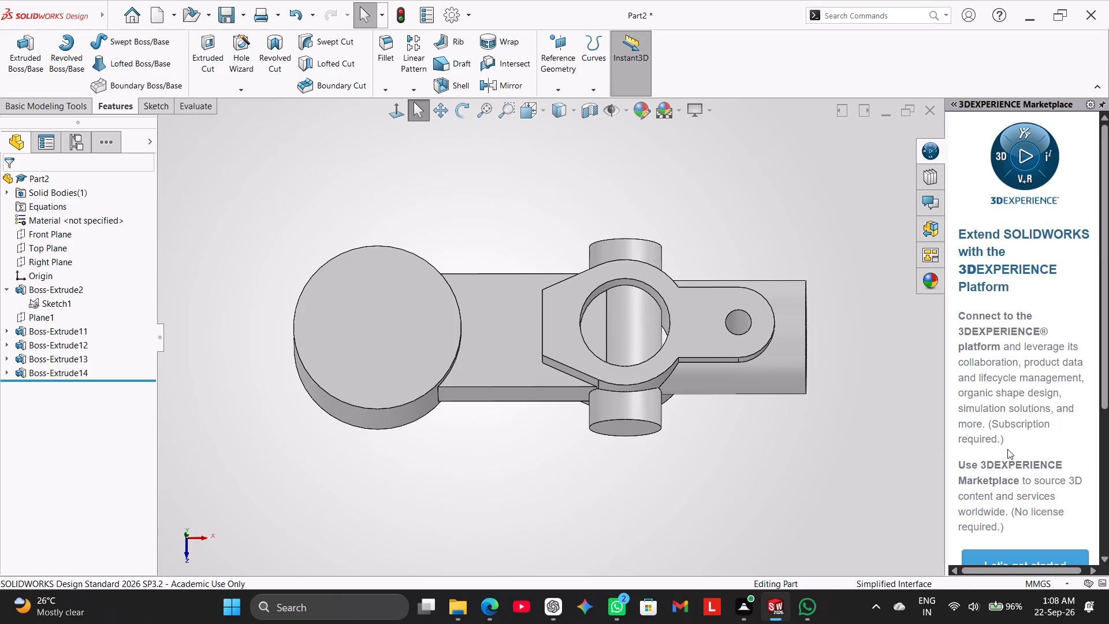
scroll(833, 451, "down", 1)
middle_click_drag(832, 456, 833, 486)
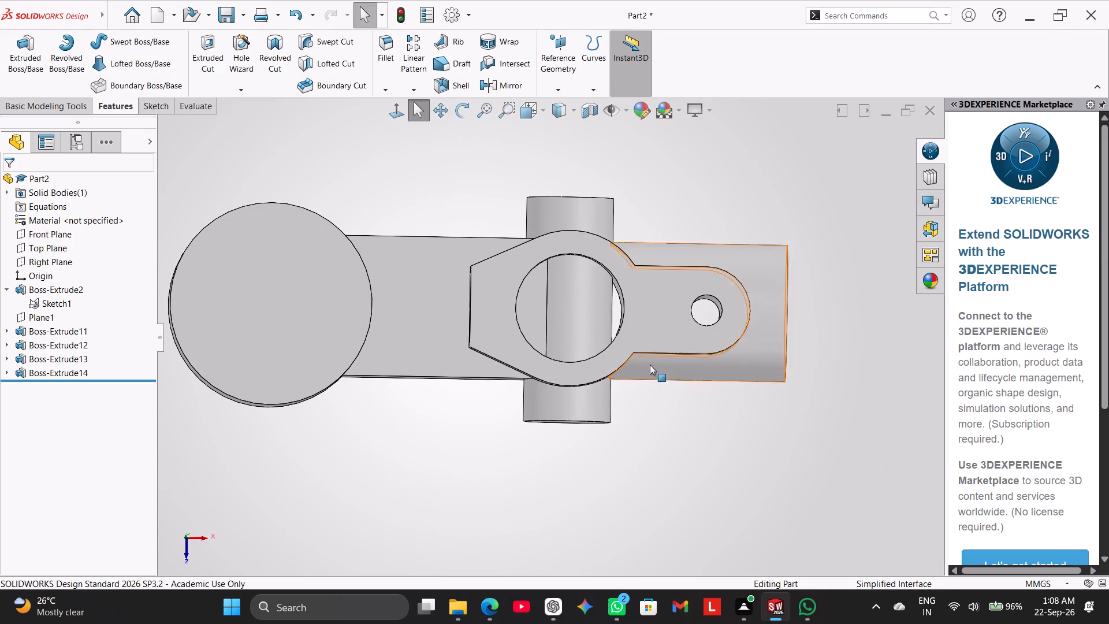
middle_click_drag(442, 425, 481, 413)
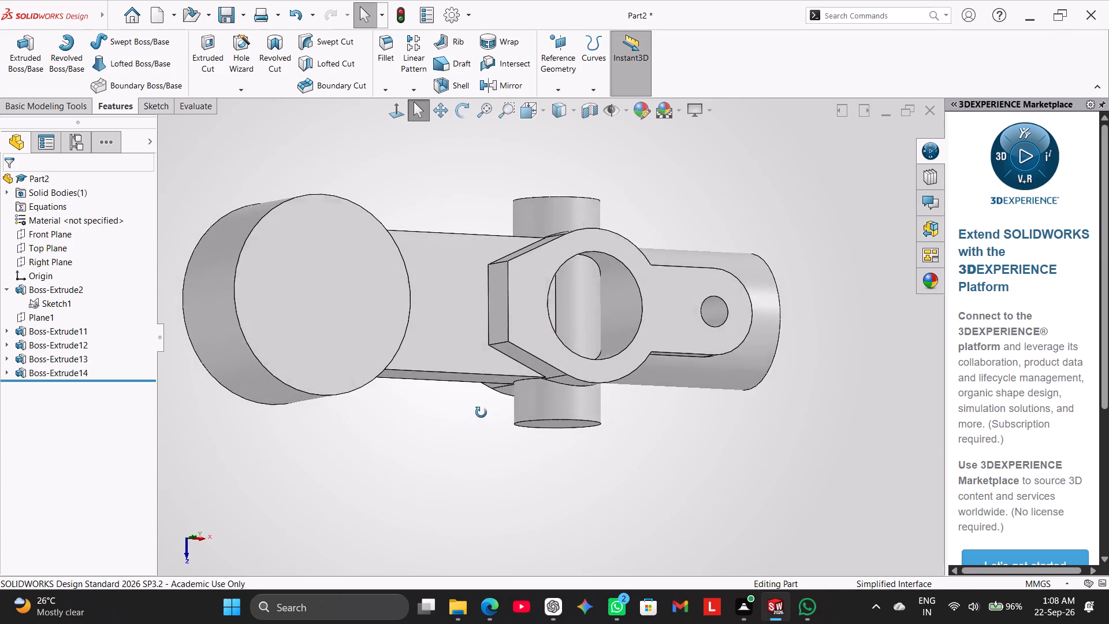
middle_click_drag(481, 413, 422, 470)
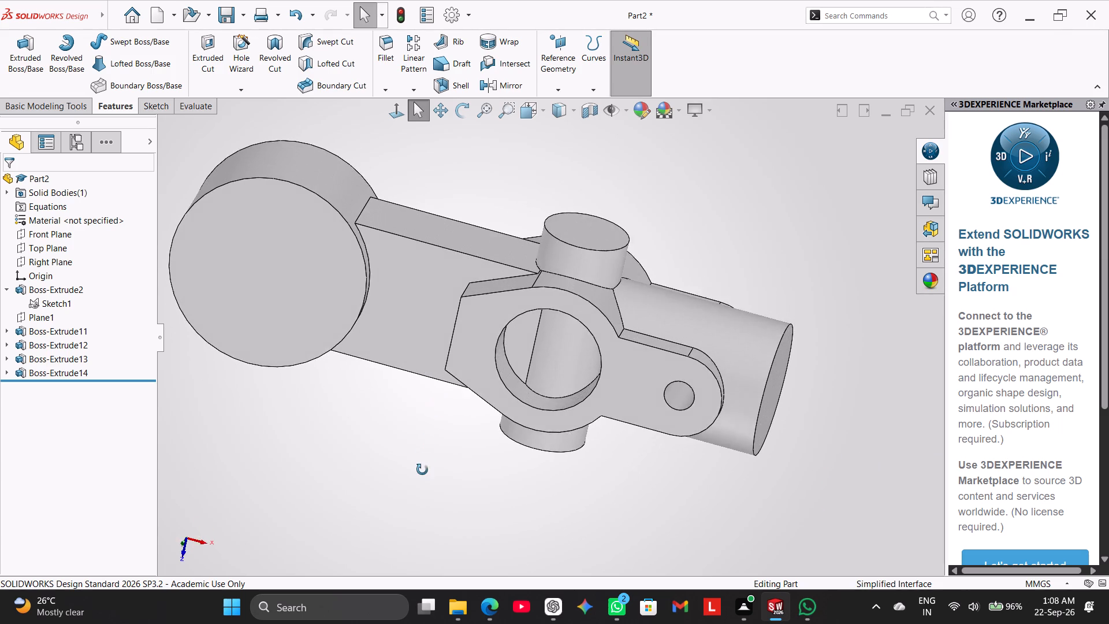
middle_click_drag(422, 470, 449, 380)
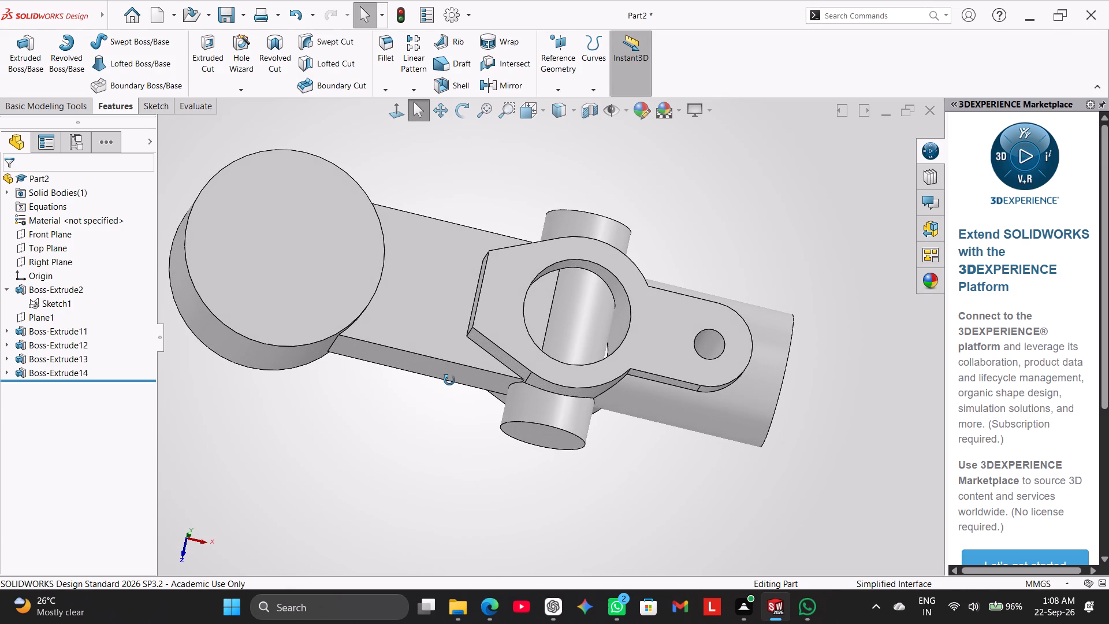
middle_click_drag(449, 380, 459, 356)
middle_click(424, 435)
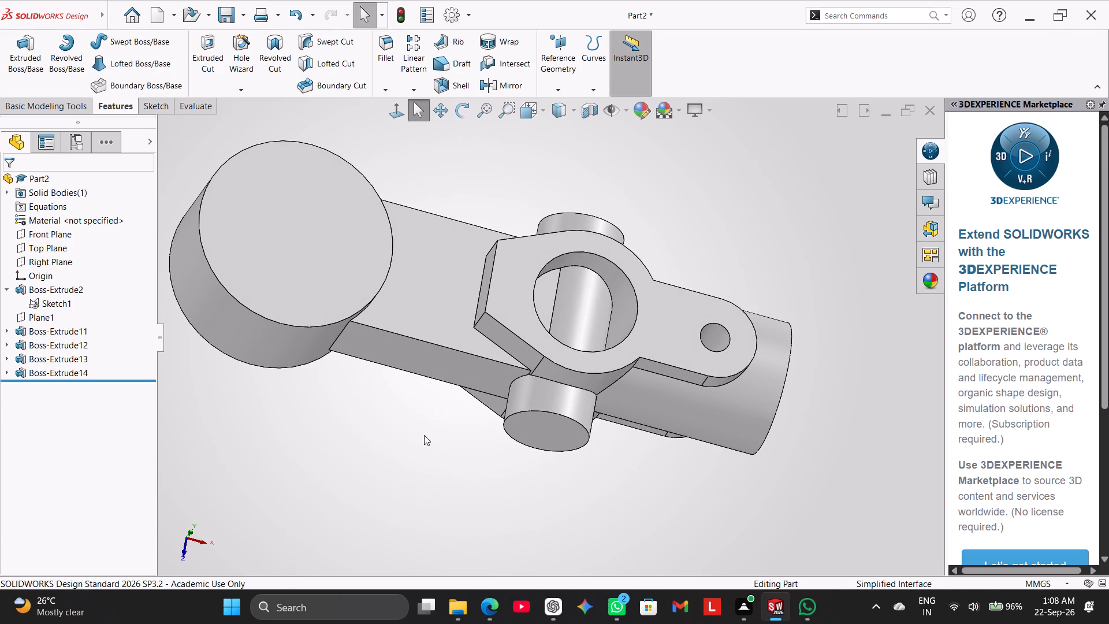
middle_click(421, 442)
middle_click_drag(421, 443, 414, 469)
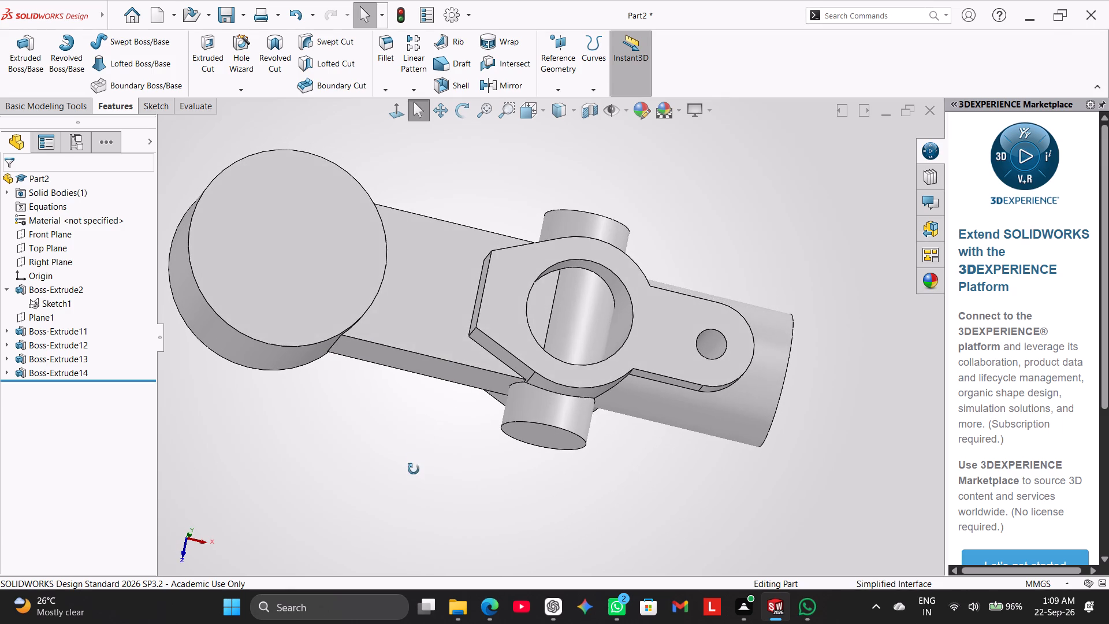
middle_click_drag(414, 469, 414, 470)
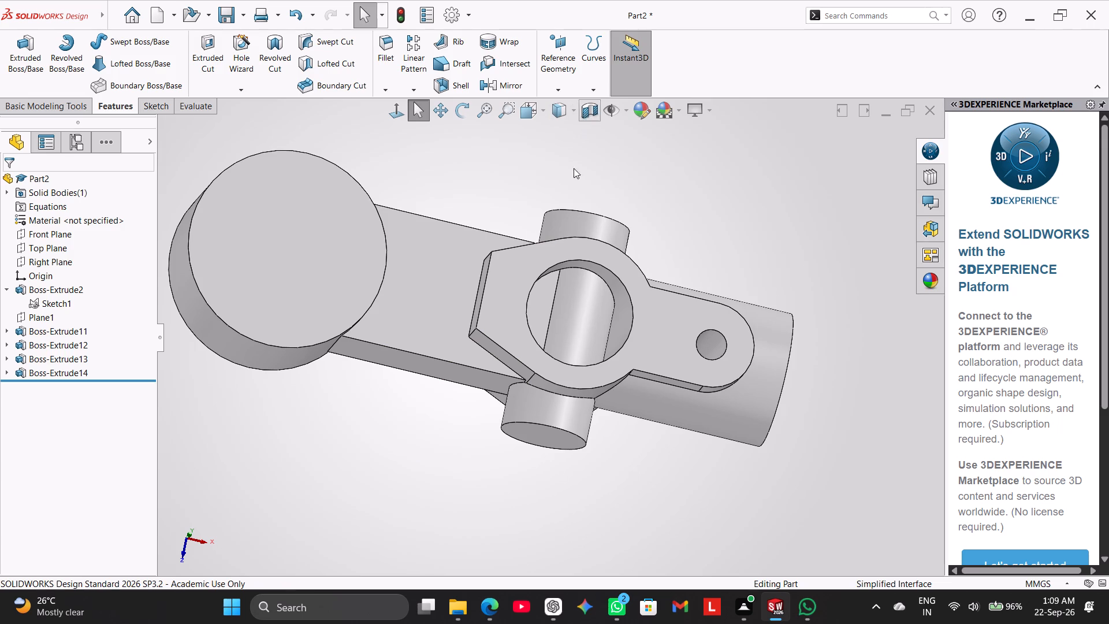
middle_click_drag(515, 175, 507, 203)
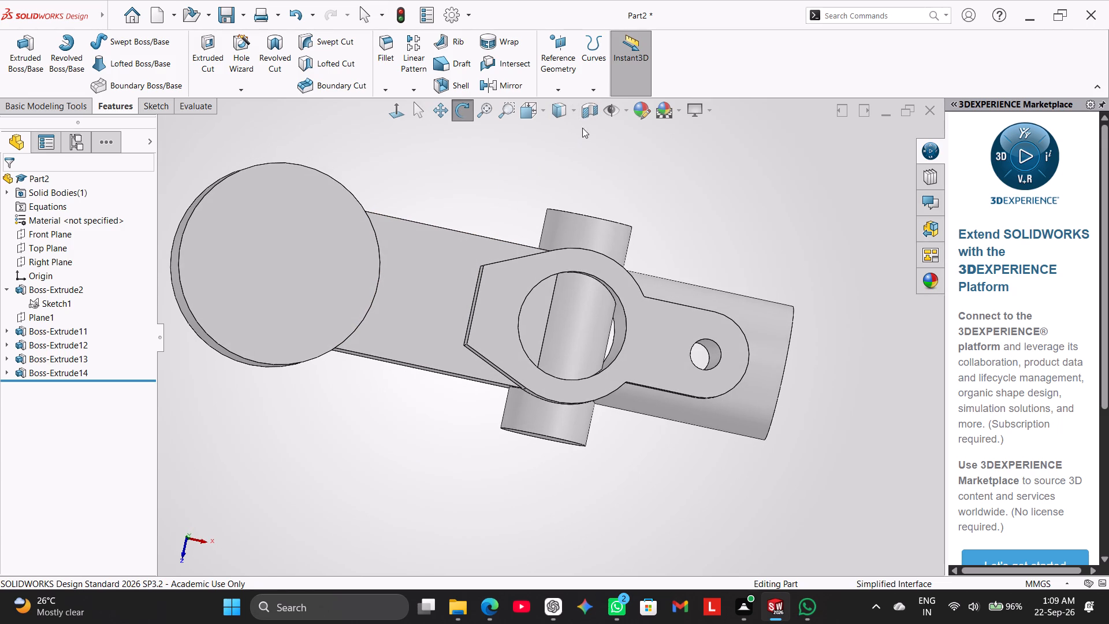
left_click(593, 109)
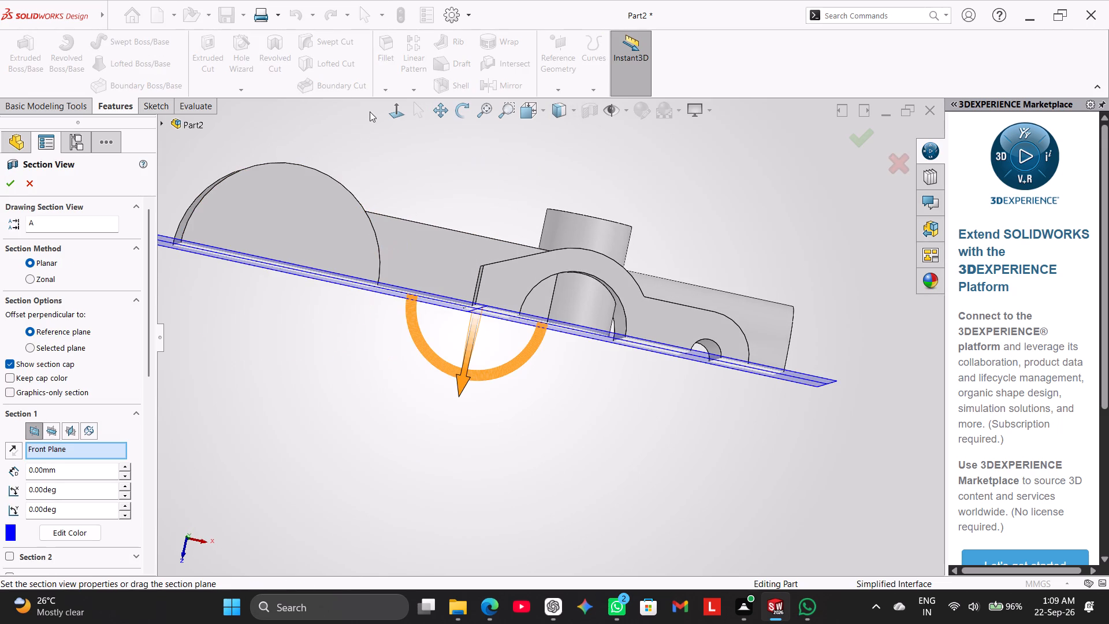
left_click(390, 107)
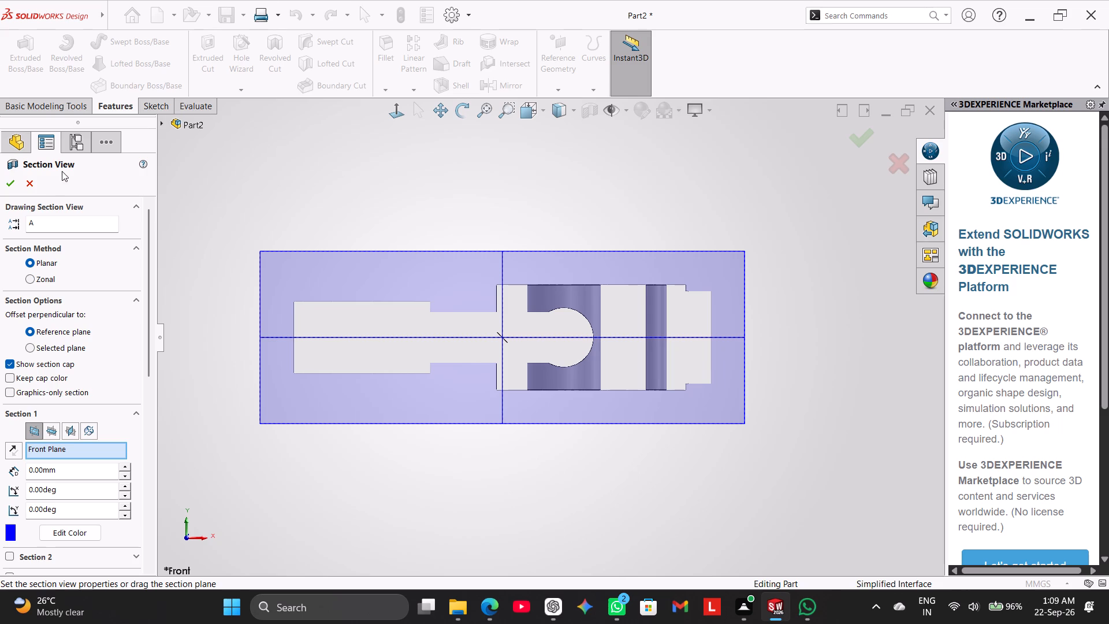
left_click(36, 180)
Start a sketch on the 44 mm cylinder's flat end face and draw a circle about 19 mm in diameter centred on the origin.
middle_click_drag(548, 248, 466, 276)
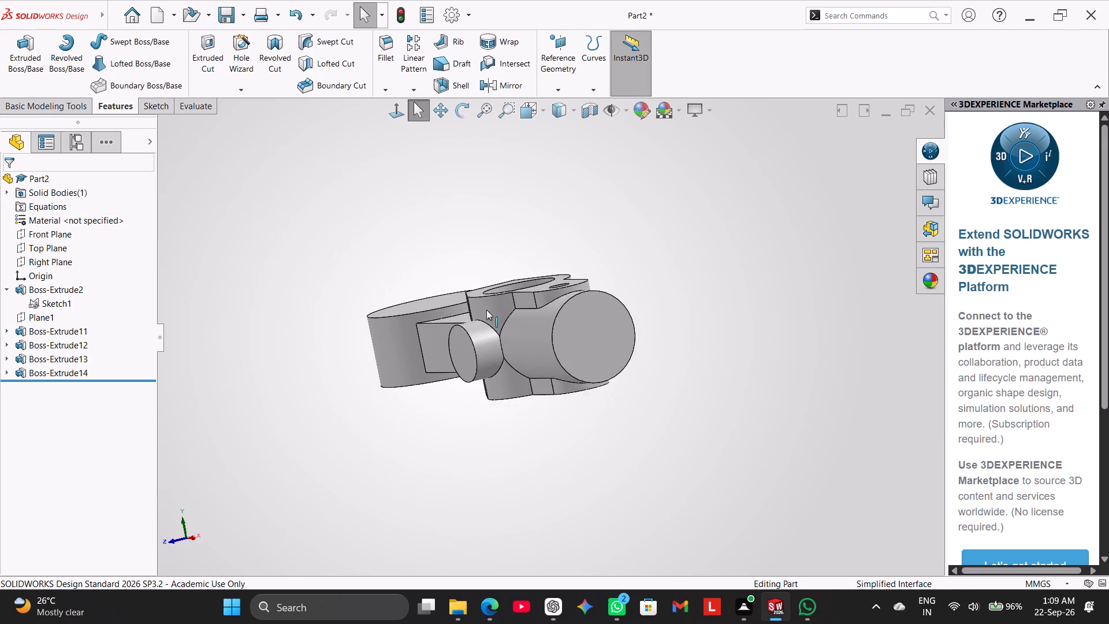
right_click(597, 332)
left_click(621, 311)
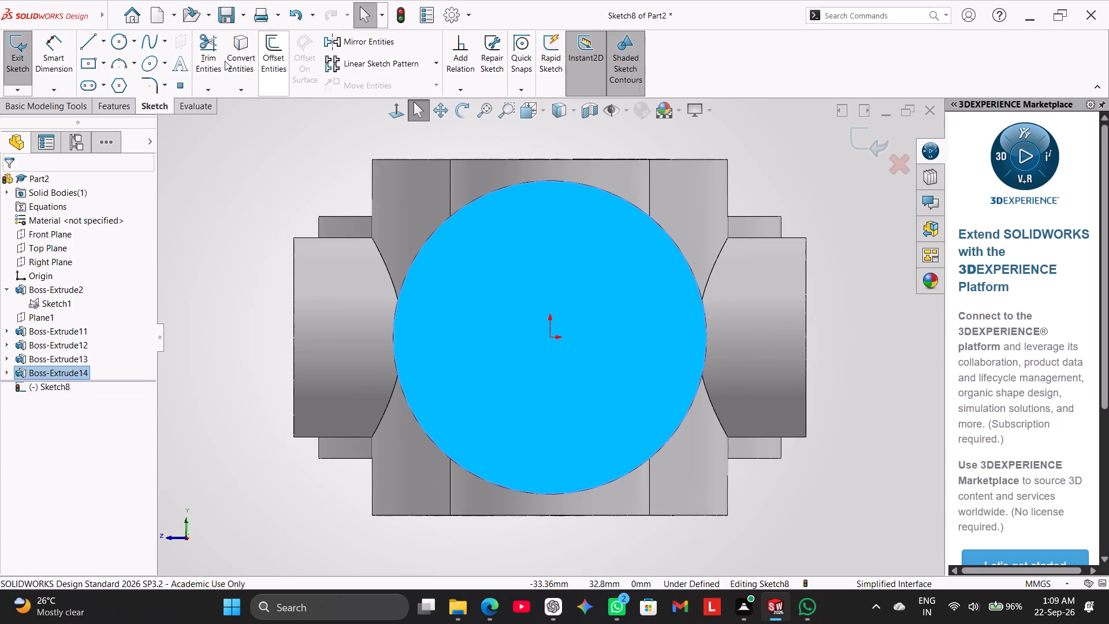
left_click(115, 47)
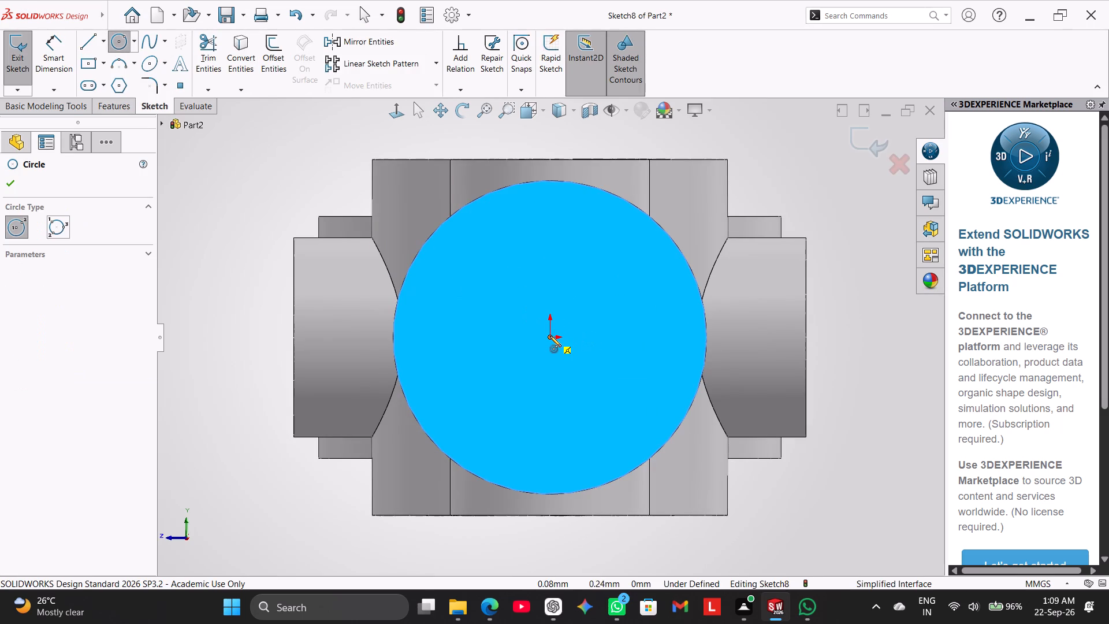
left_click(550, 336)
left_click(589, 393)
right_click(321, 166)
left_click(356, 174)
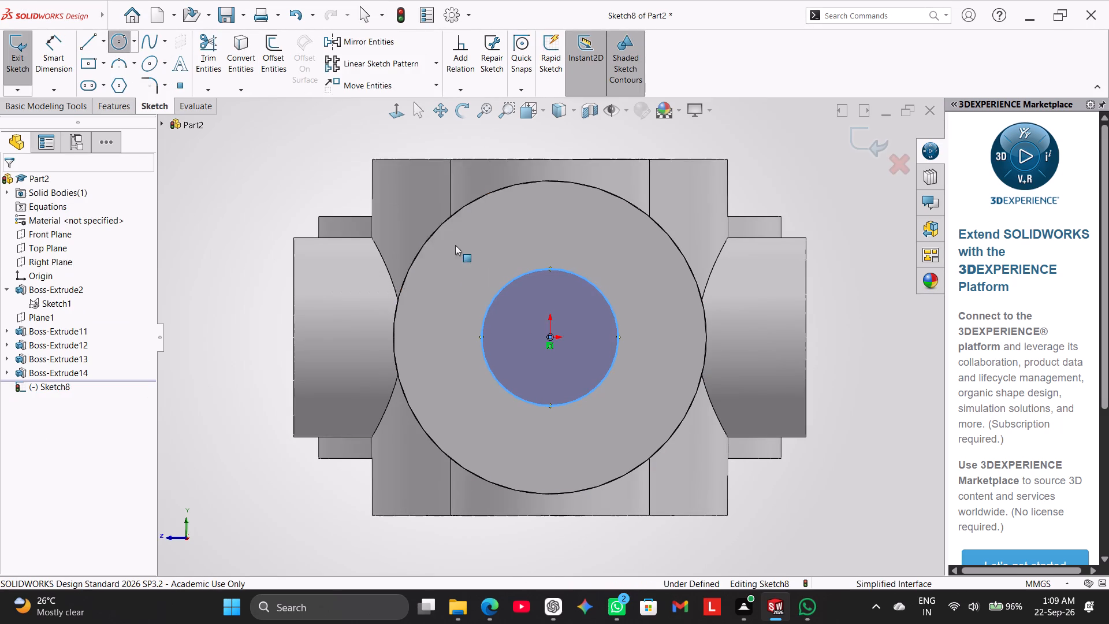
Dimension the diameter of the circle on the cylinder's end face at 22 mm.
right_click_drag(330, 198, 608, 191)
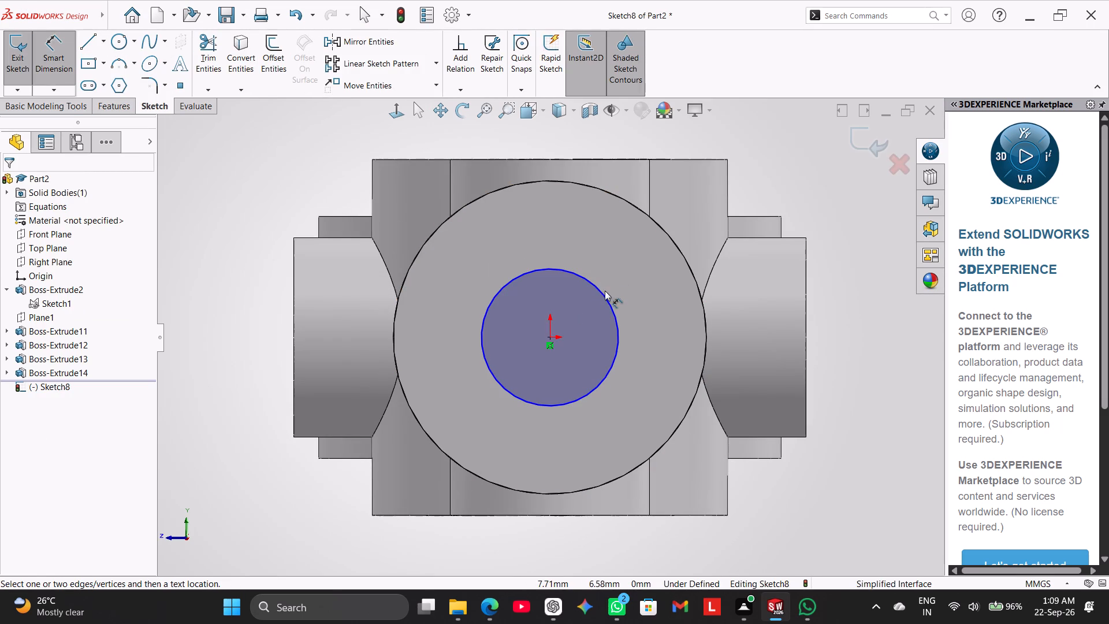
right_click(602, 296)
left_click(570, 210)
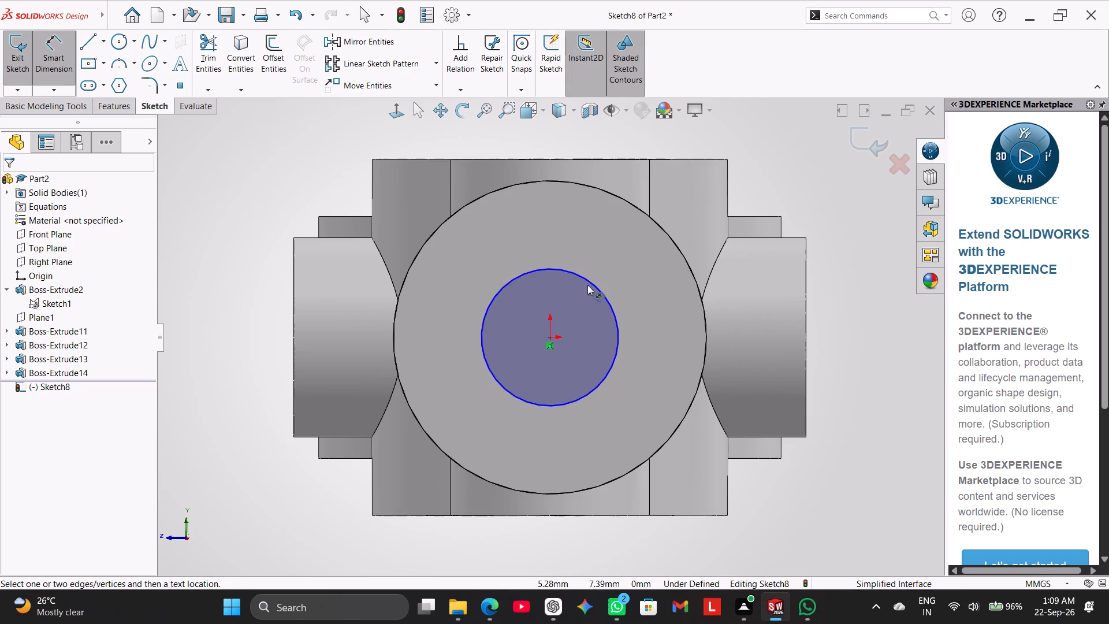
right_click(589, 281)
right_click(531, 225)
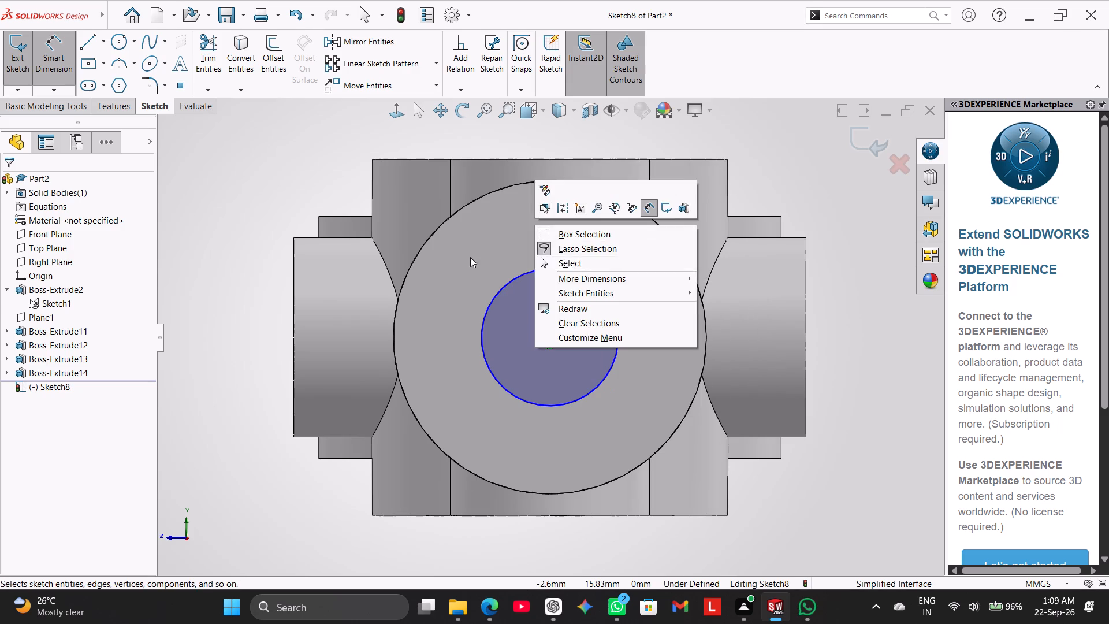
right_click(470, 257)
left_click(278, 188)
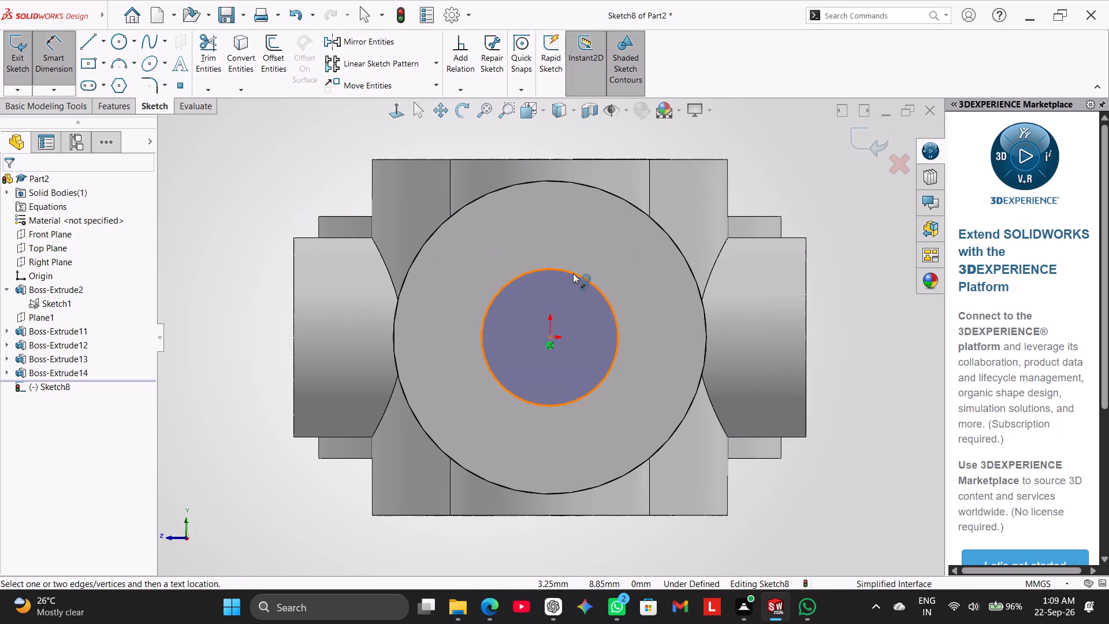
left_click(573, 273)
left_click(803, 178)
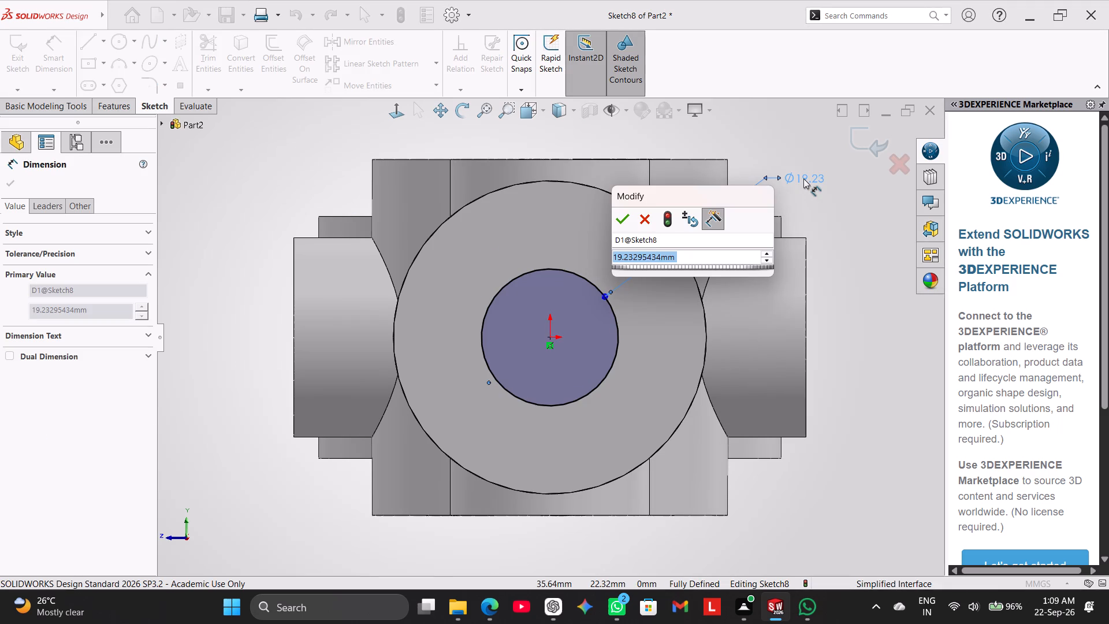
type("22")
key("Return")
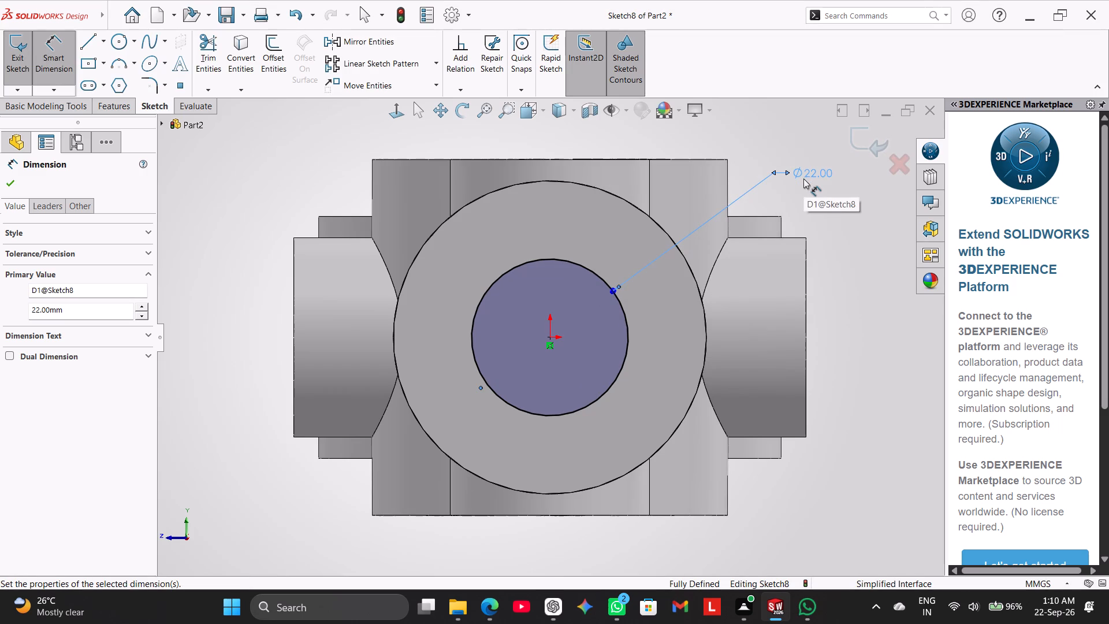
Set up an extruded cut of the 22 mm circle into the end cylinder with the Up To Next end condition.
left_click(114, 109)
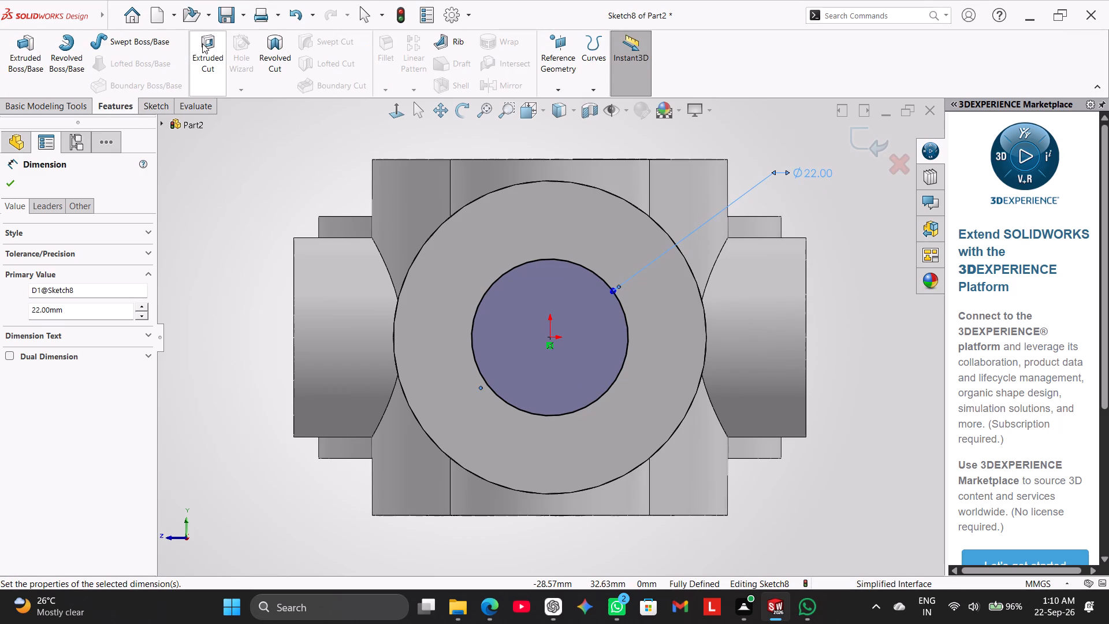
left_click(203, 44)
middle_click_drag(247, 217, 294, 266)
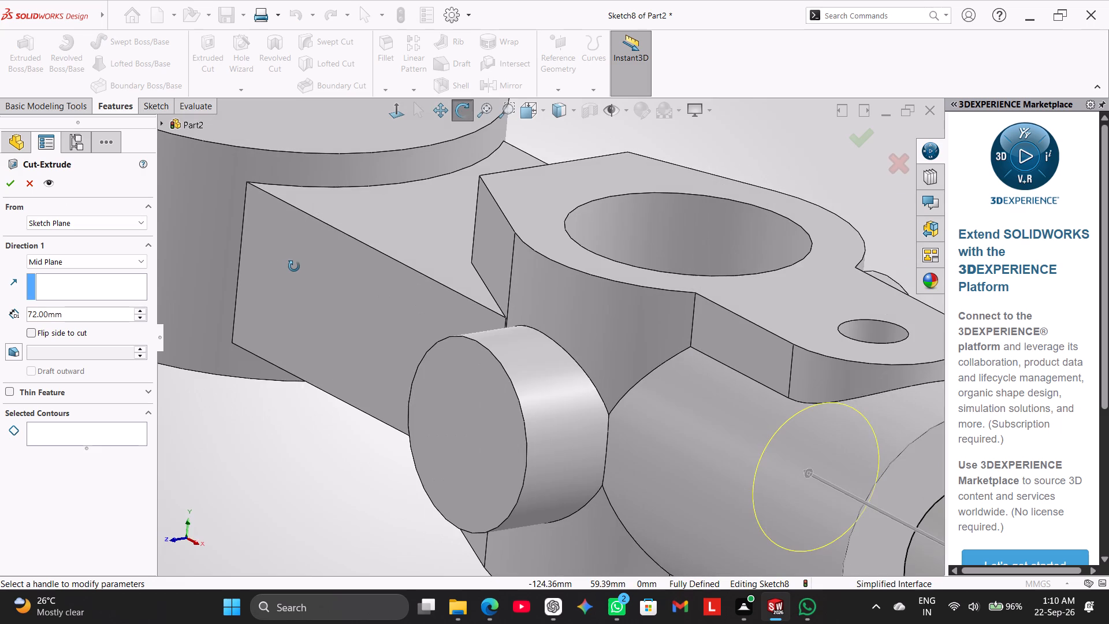
middle_click_drag(294, 266, 294, 263)
scroll(319, 362, "up", 2)
left_click(81, 262)
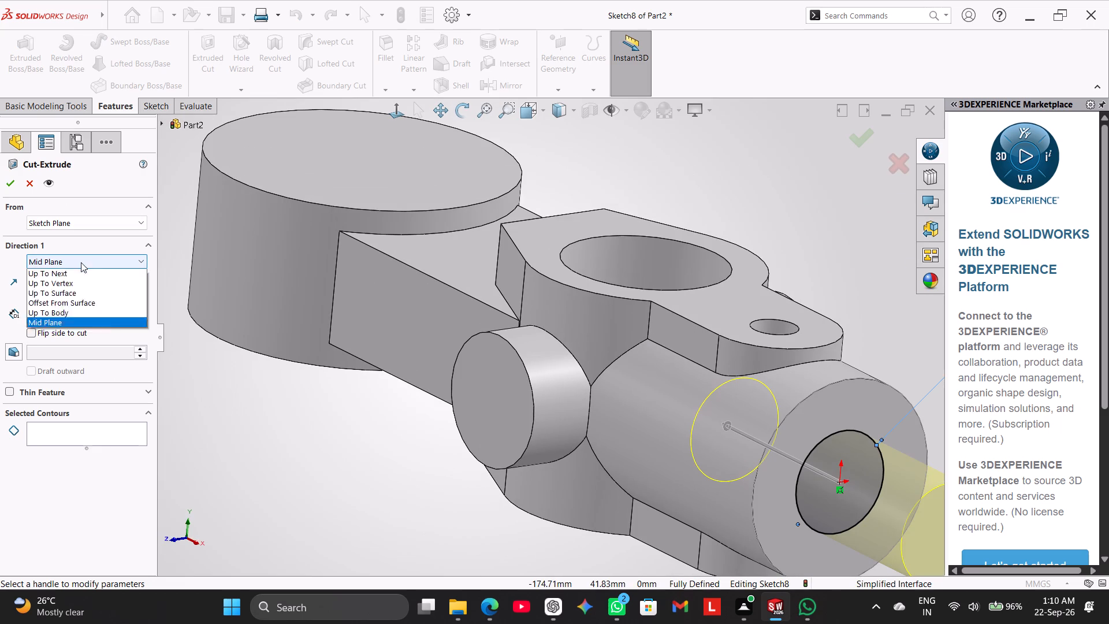
left_click(72, 303)
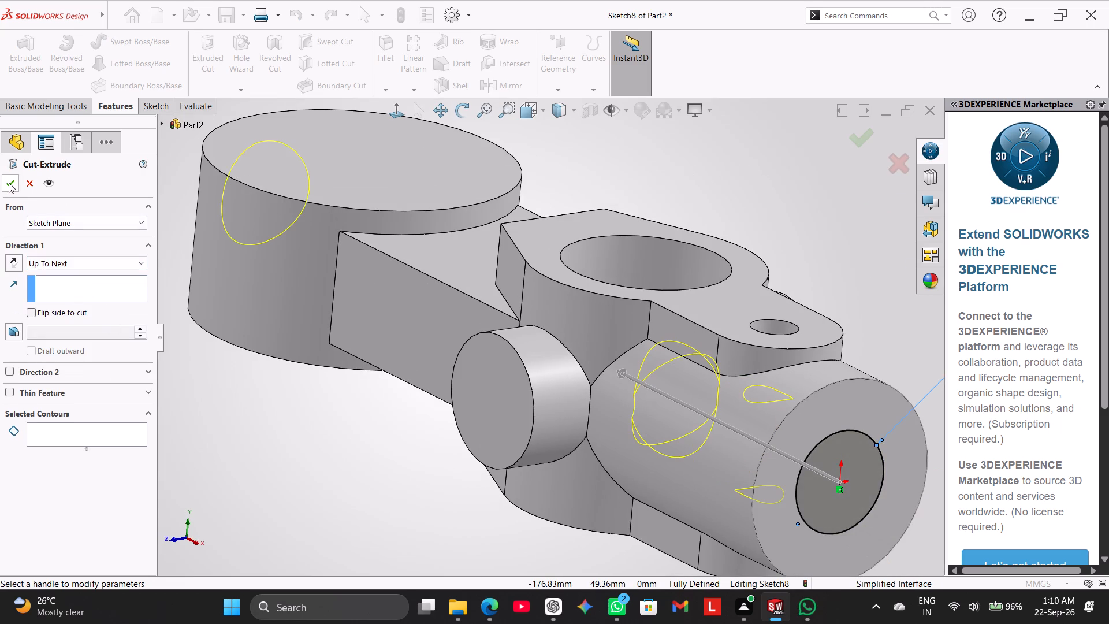
middle_click_drag(271, 394, 290, 400)
middle_click_drag(304, 469, 321, 472)
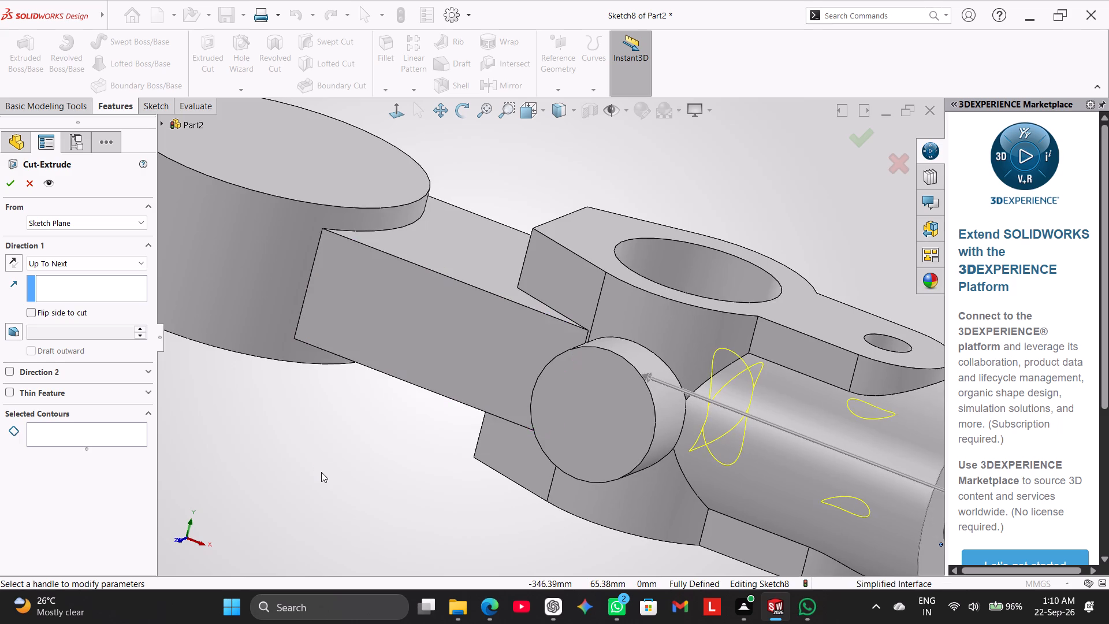
scroll(321, 472, "up", 3)
middle_click_drag(278, 454, 293, 477)
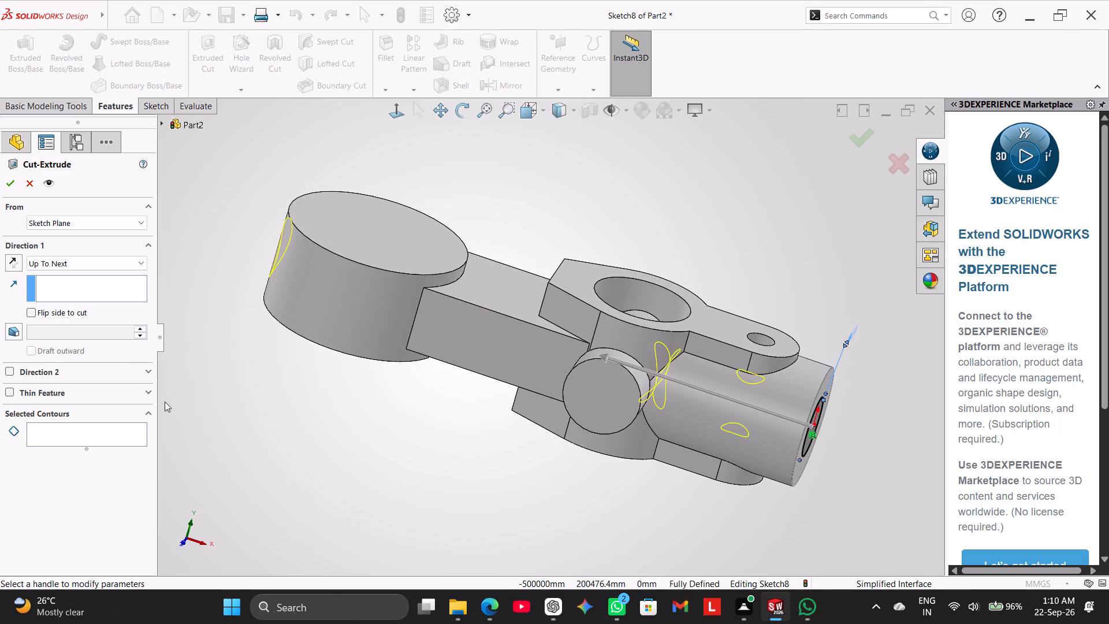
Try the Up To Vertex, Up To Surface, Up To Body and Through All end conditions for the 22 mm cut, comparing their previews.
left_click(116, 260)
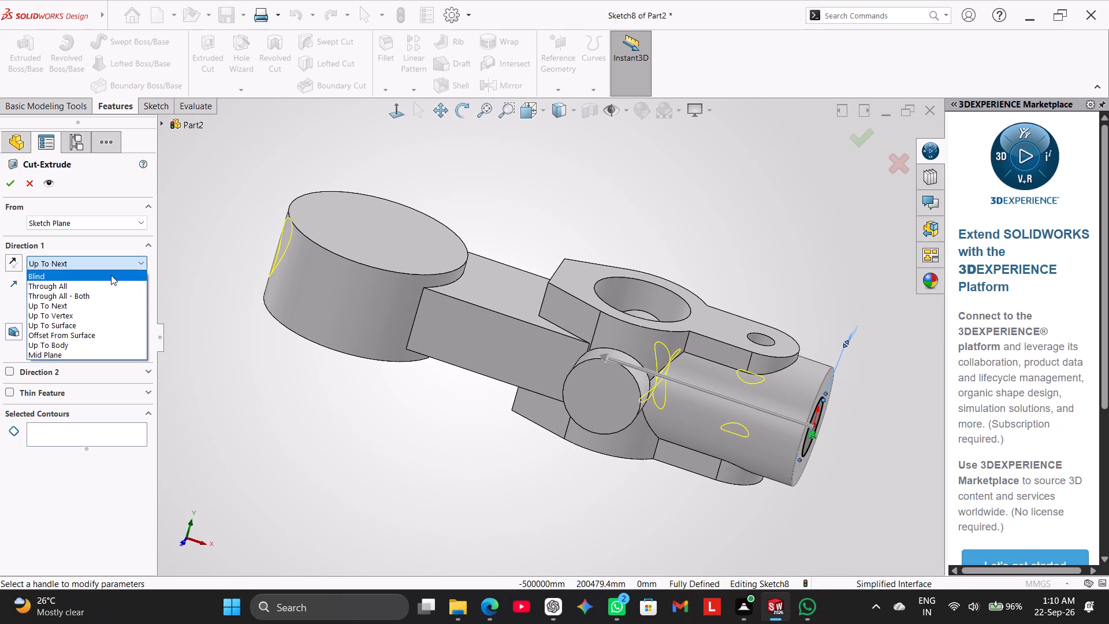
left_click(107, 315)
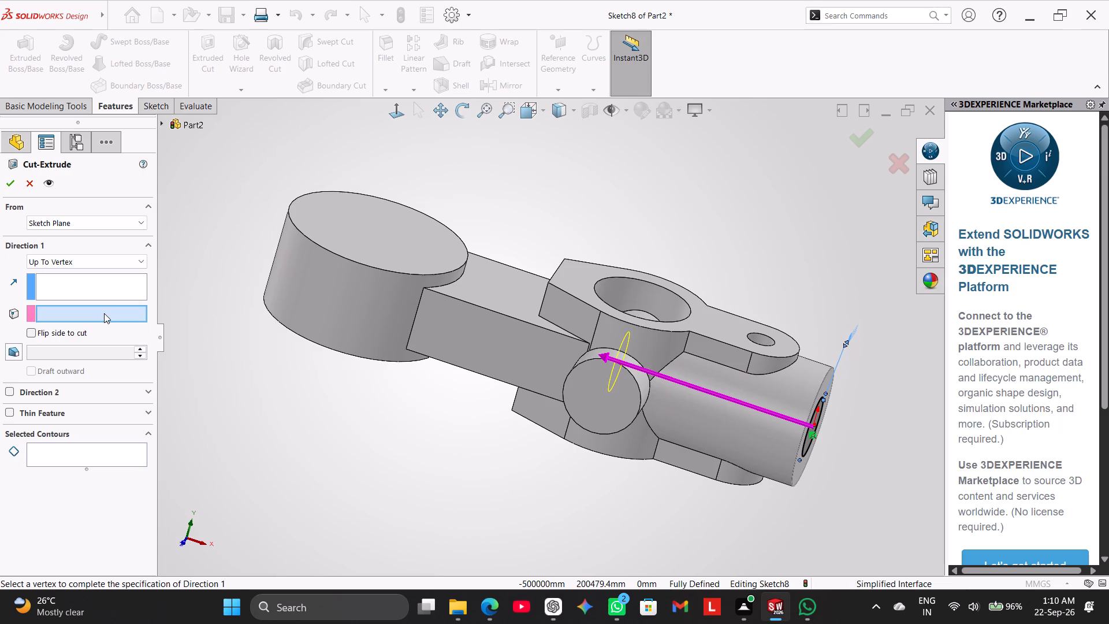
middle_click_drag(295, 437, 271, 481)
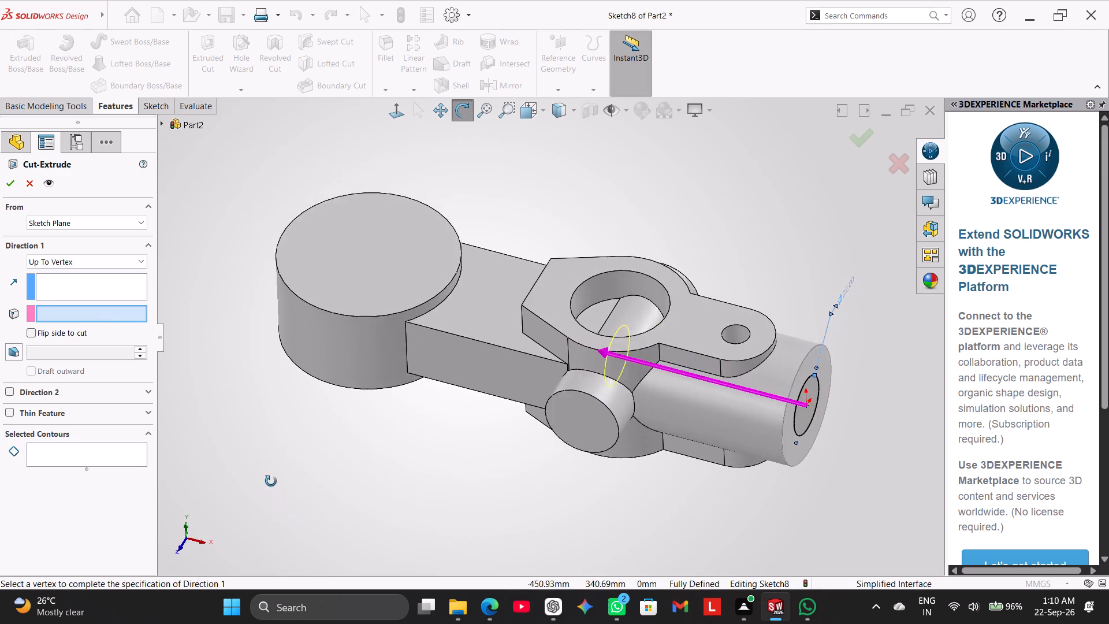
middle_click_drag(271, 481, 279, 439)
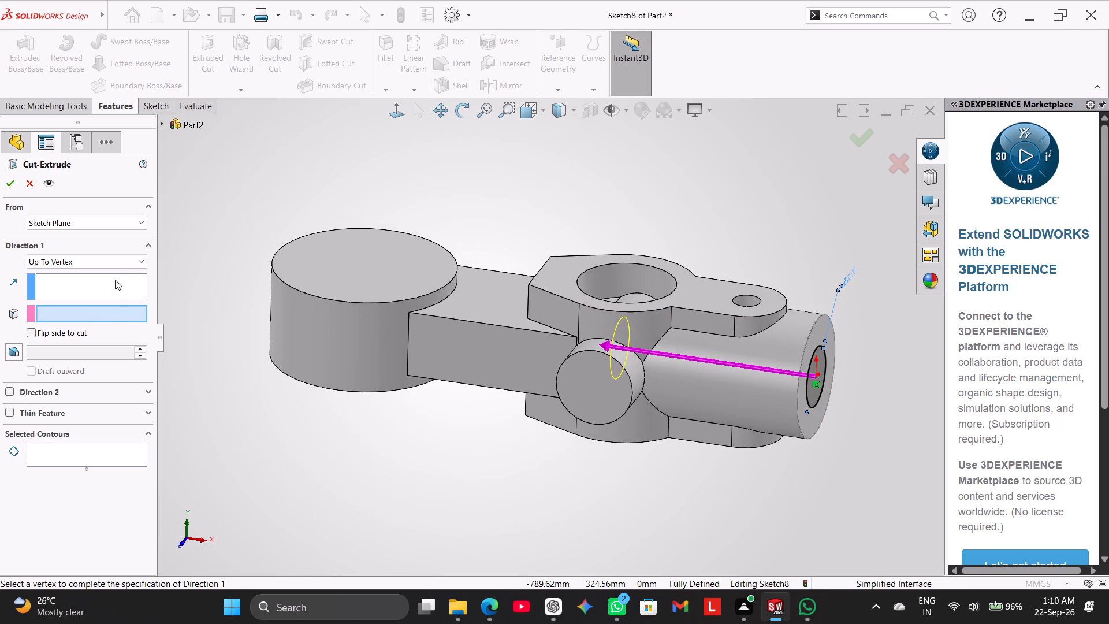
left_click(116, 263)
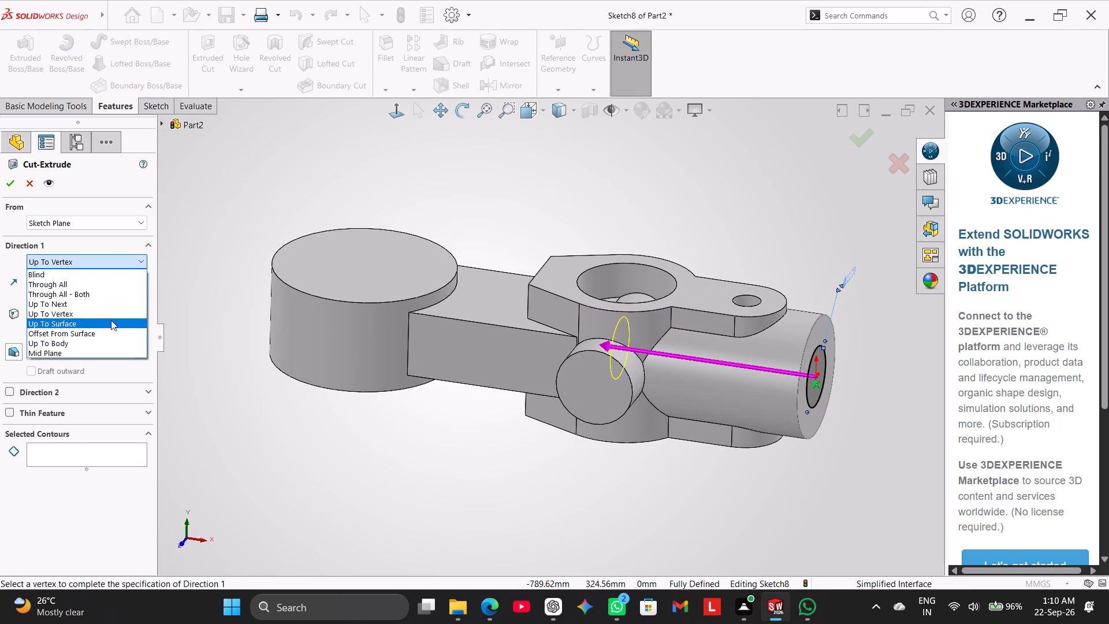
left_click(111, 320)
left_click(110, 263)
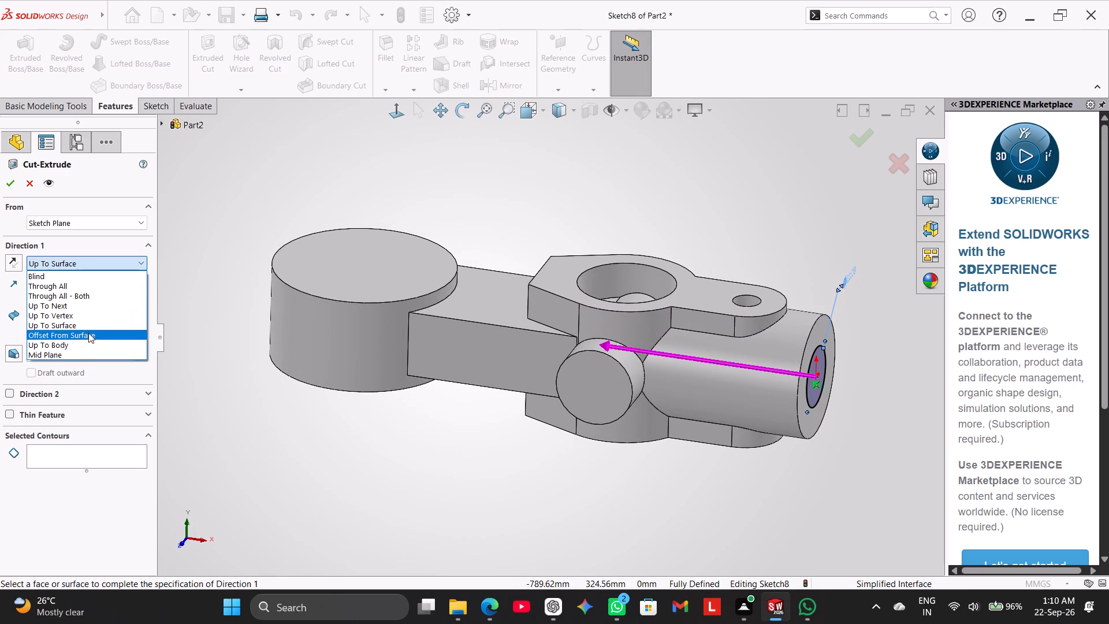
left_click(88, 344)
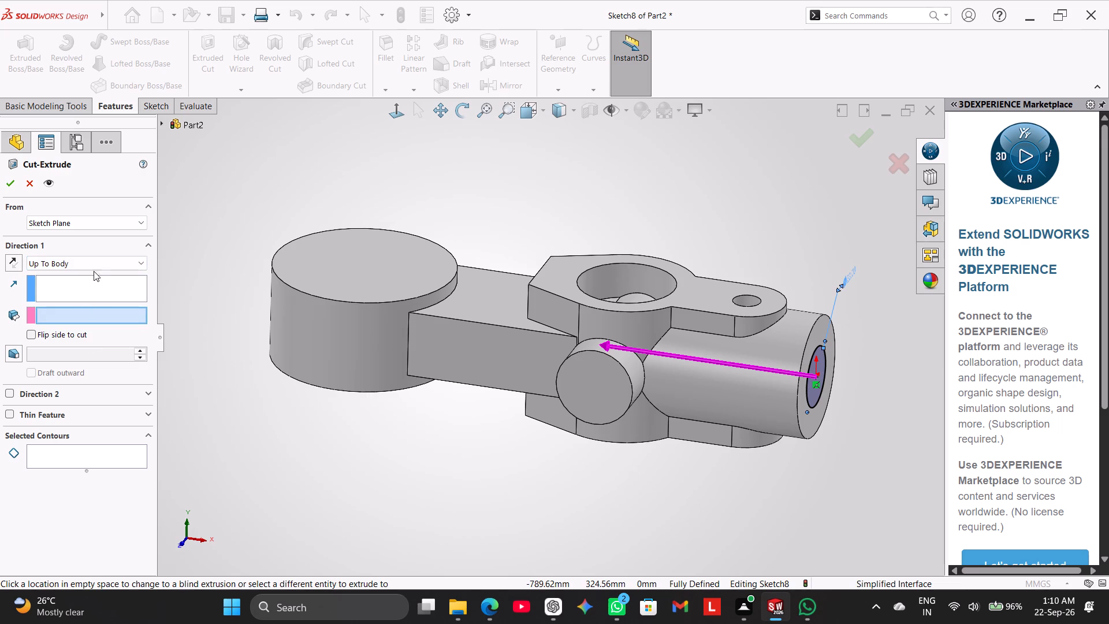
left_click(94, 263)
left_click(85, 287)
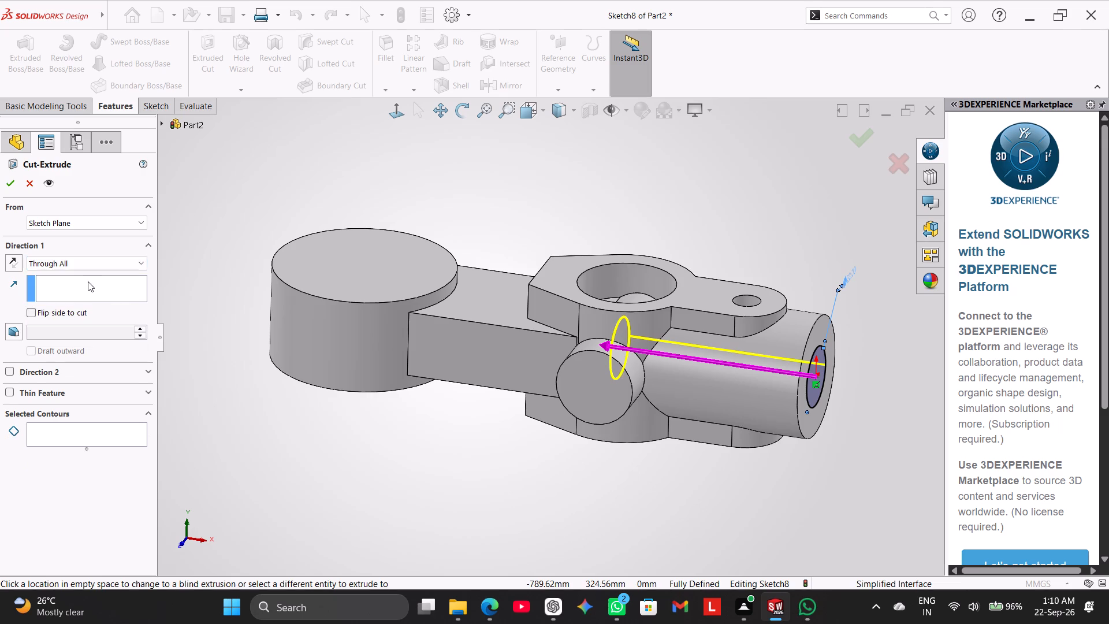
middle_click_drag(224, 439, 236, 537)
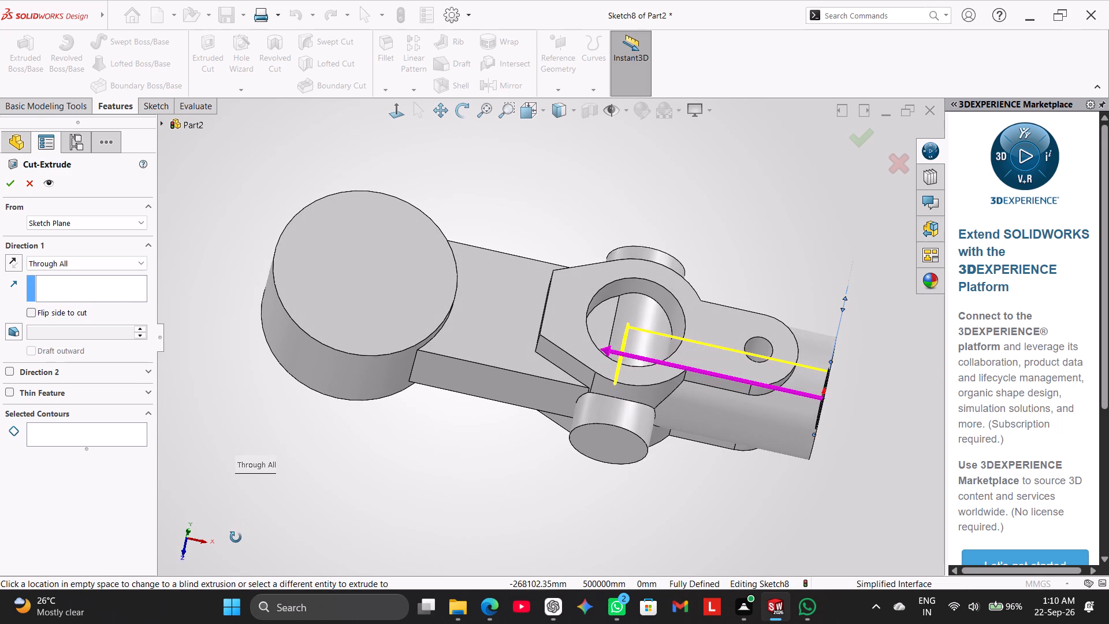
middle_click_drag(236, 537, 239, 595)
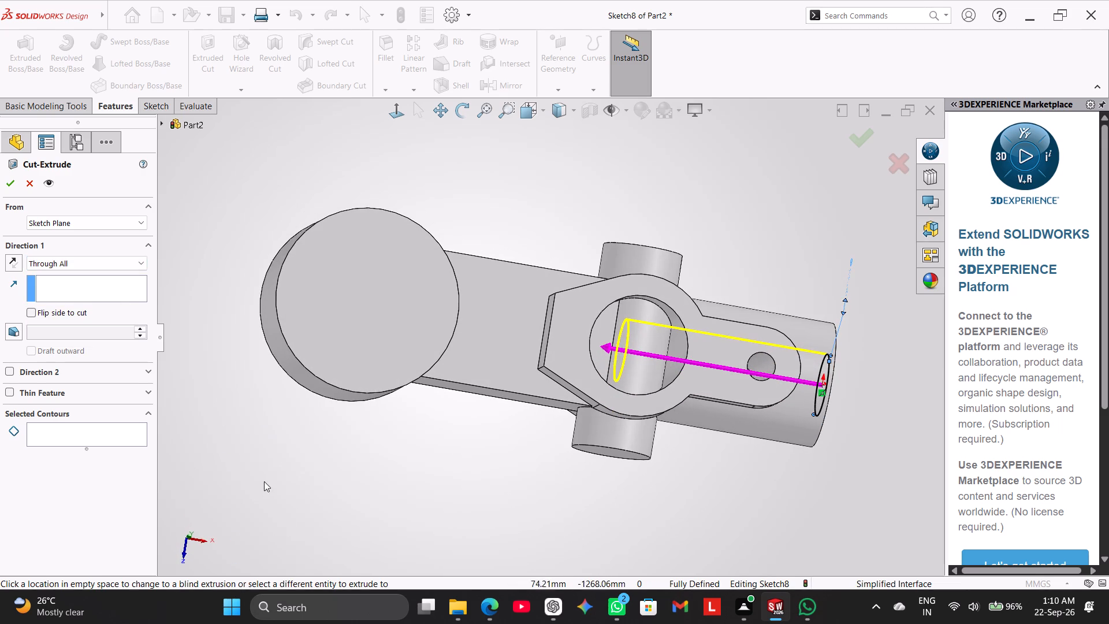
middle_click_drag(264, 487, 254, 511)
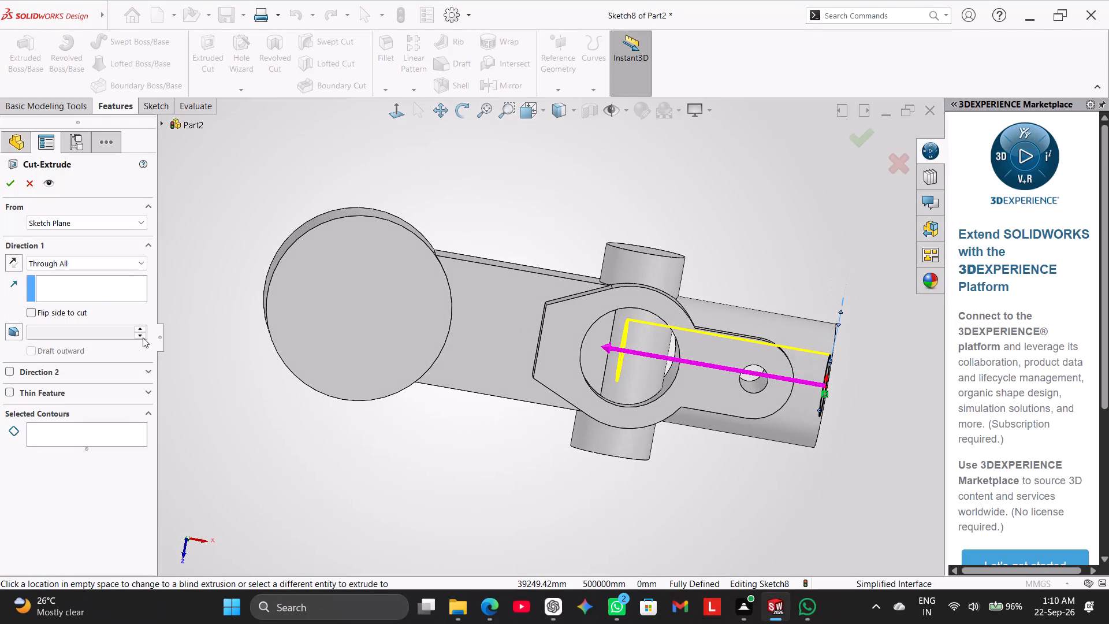
Cut the 22 mm circle into the end cylinder using the Up To Next end condition.
left_click(94, 265)
left_click(88, 303)
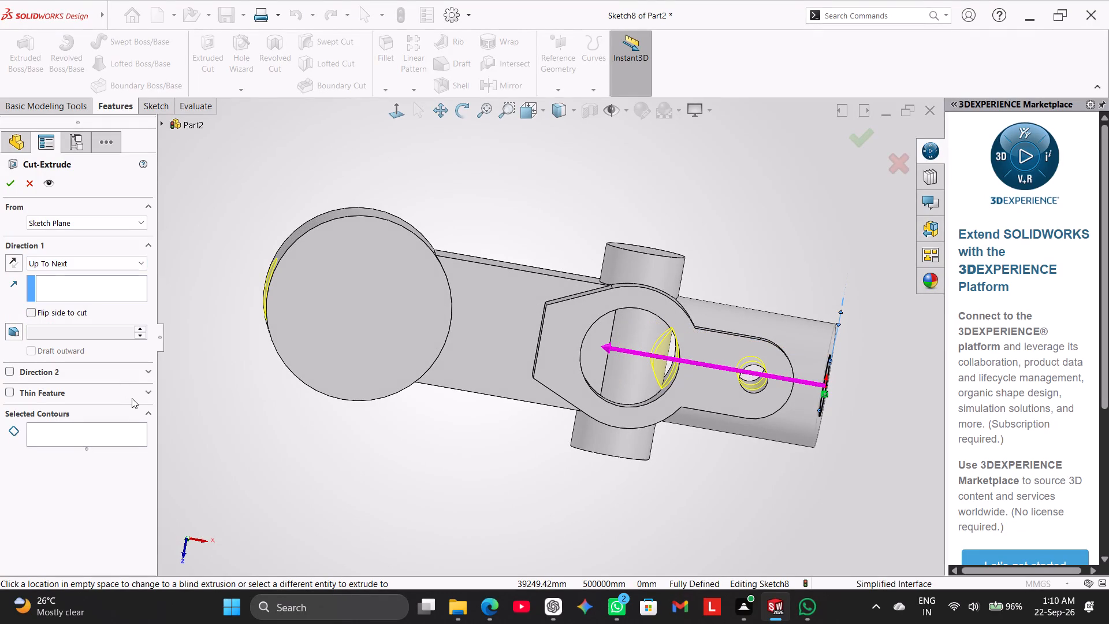
middle_click_drag(150, 408, 176, 410)
middle_click_drag(186, 394, 192, 393)
middle_click_drag(328, 447, 302, 434)
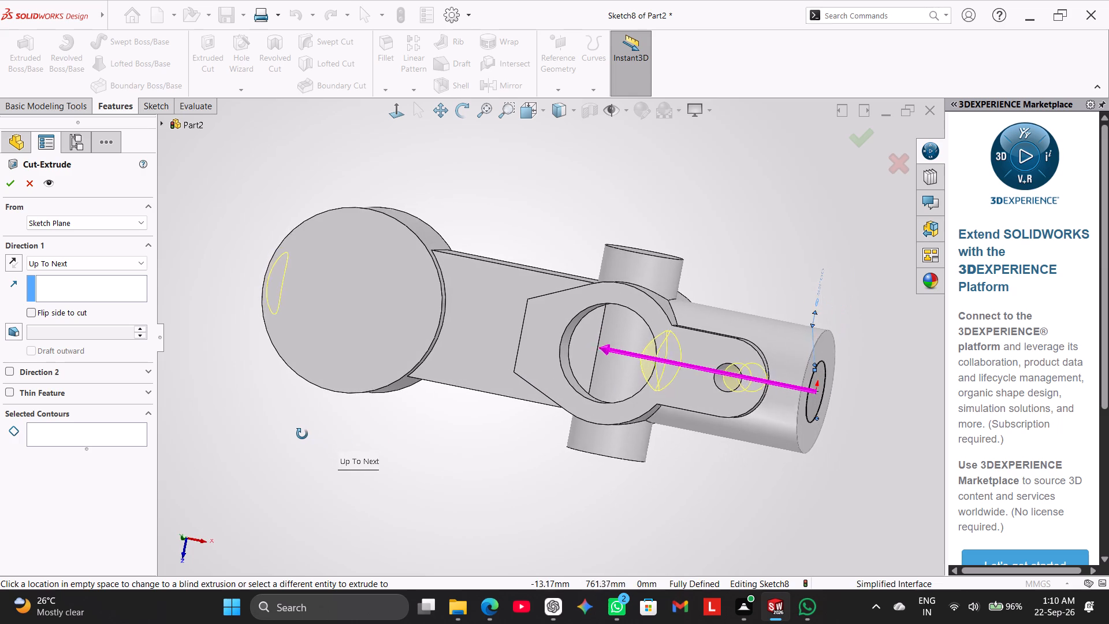
middle_click_drag(302, 434, 305, 433)
left_click(13, 181)
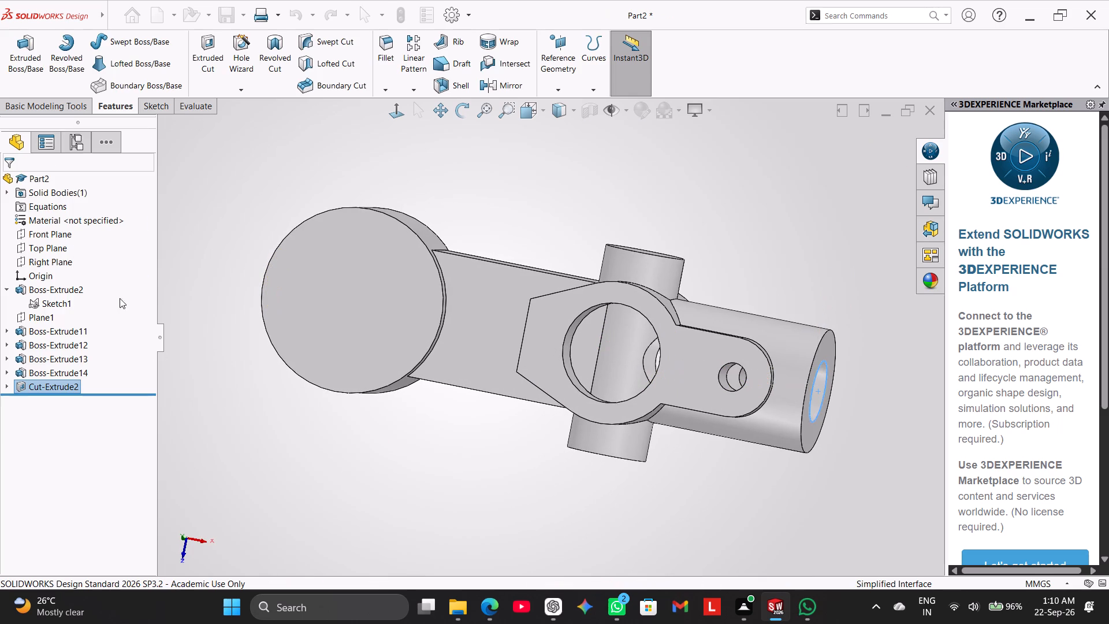
Edit the end cylinder's 22 mm cut to a Blind end condition with a depth of 67 mm.
middle_click_drag(207, 420, 214, 424)
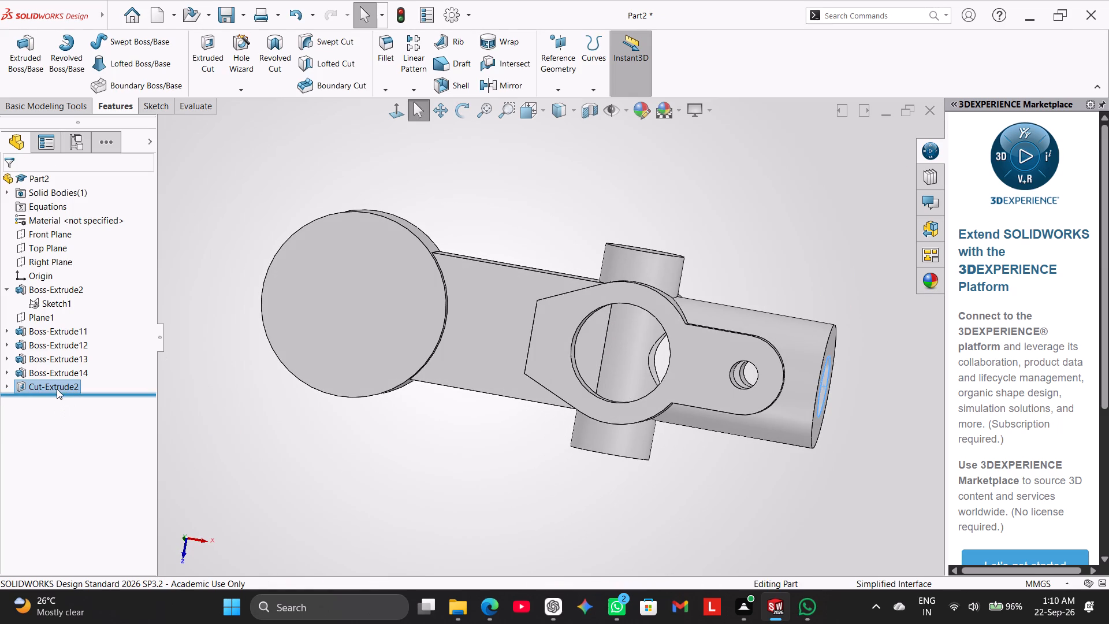
right_click(57, 387)
left_click(74, 337)
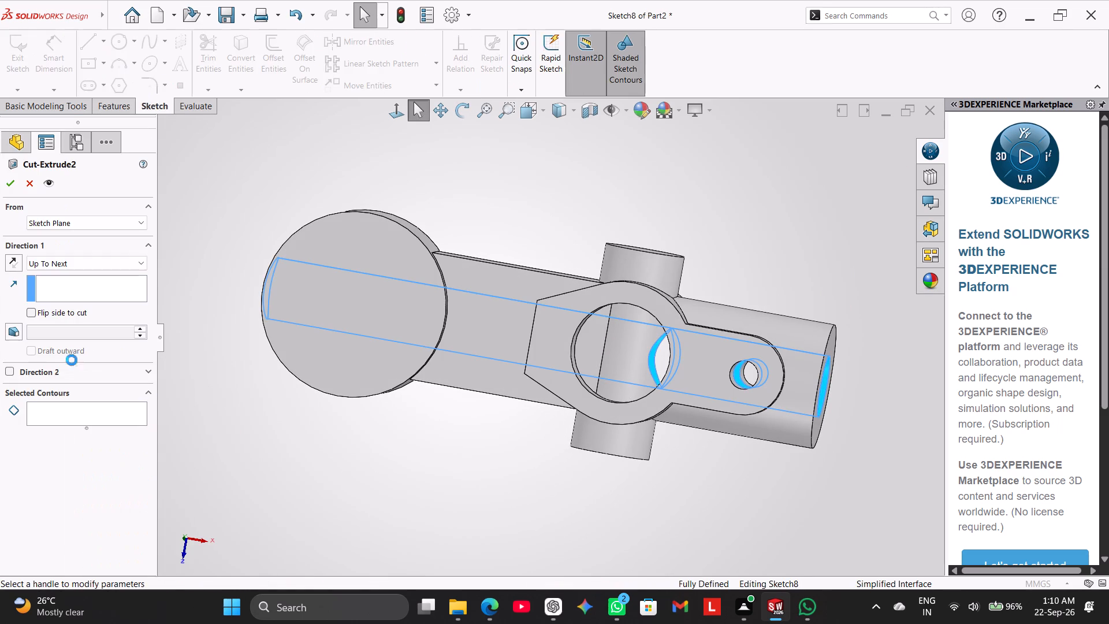
left_click(75, 266)
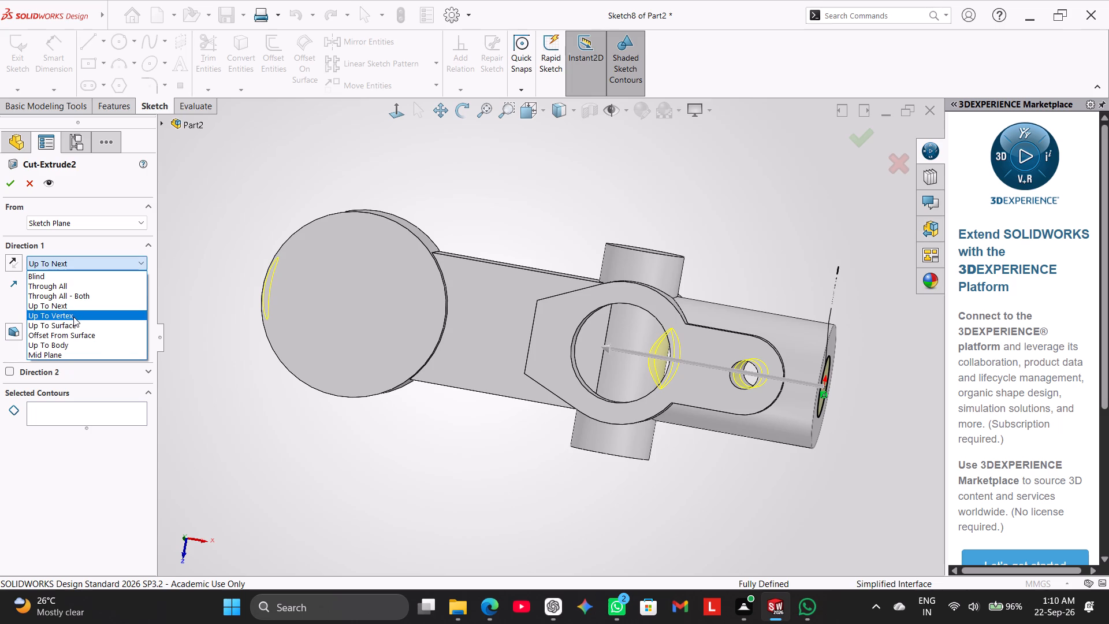
left_click(73, 322)
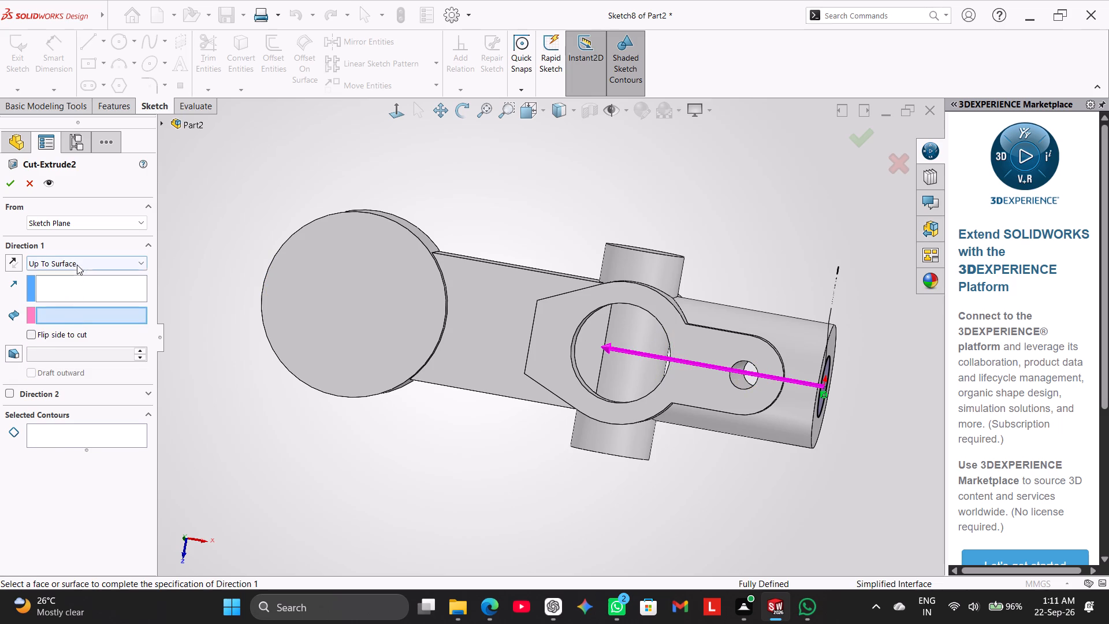
left_click(77, 265)
left_click(73, 313)
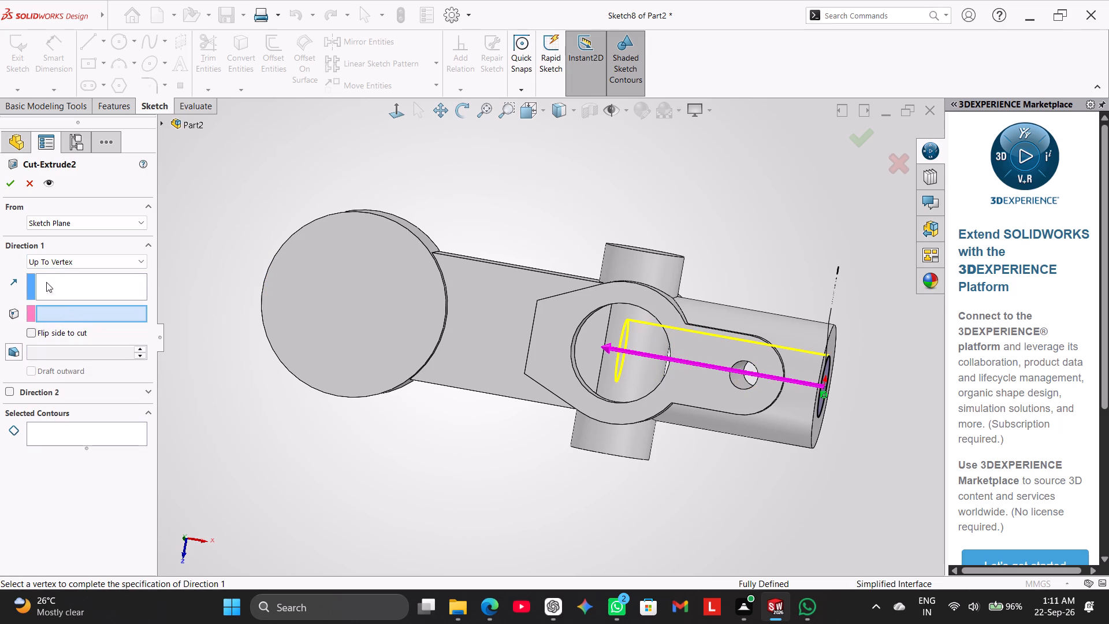
left_click(12, 188)
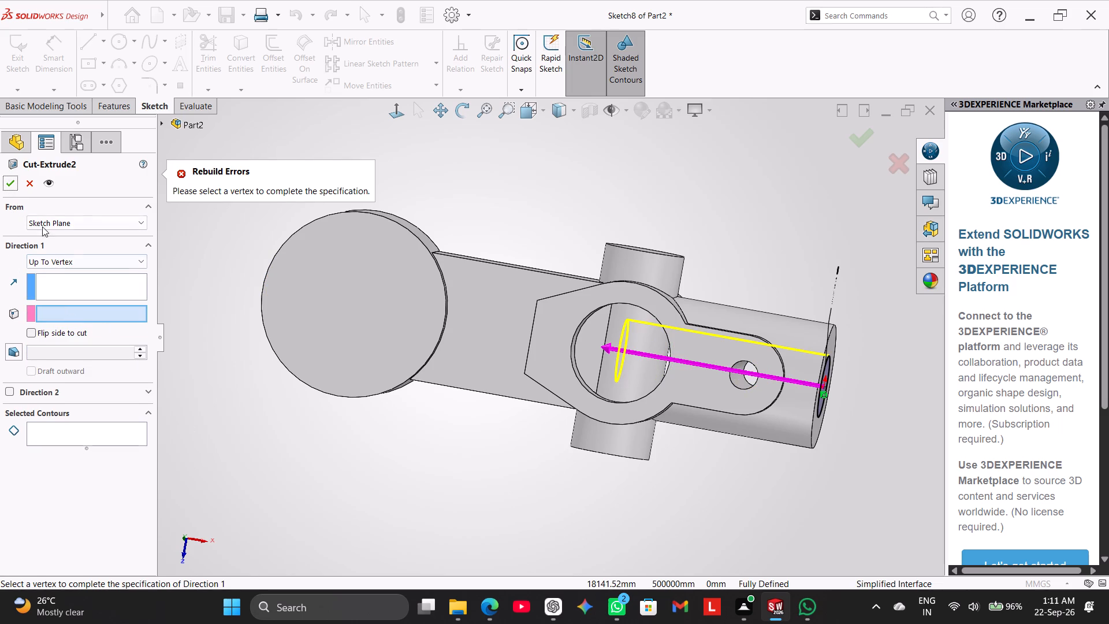
left_click(49, 263)
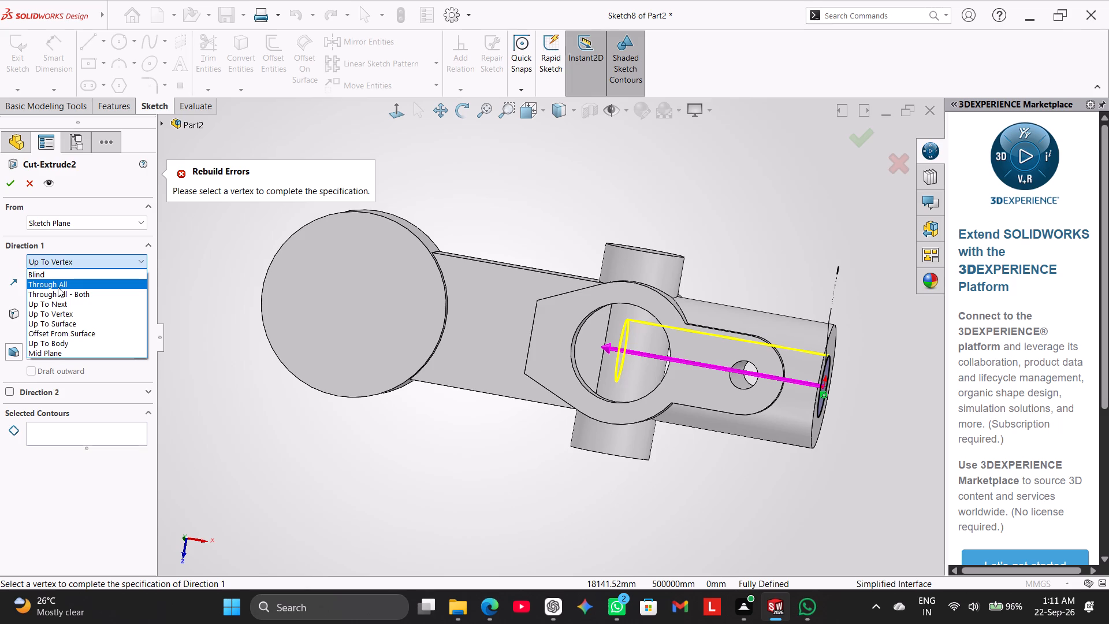
left_click(58, 287)
left_click(56, 260)
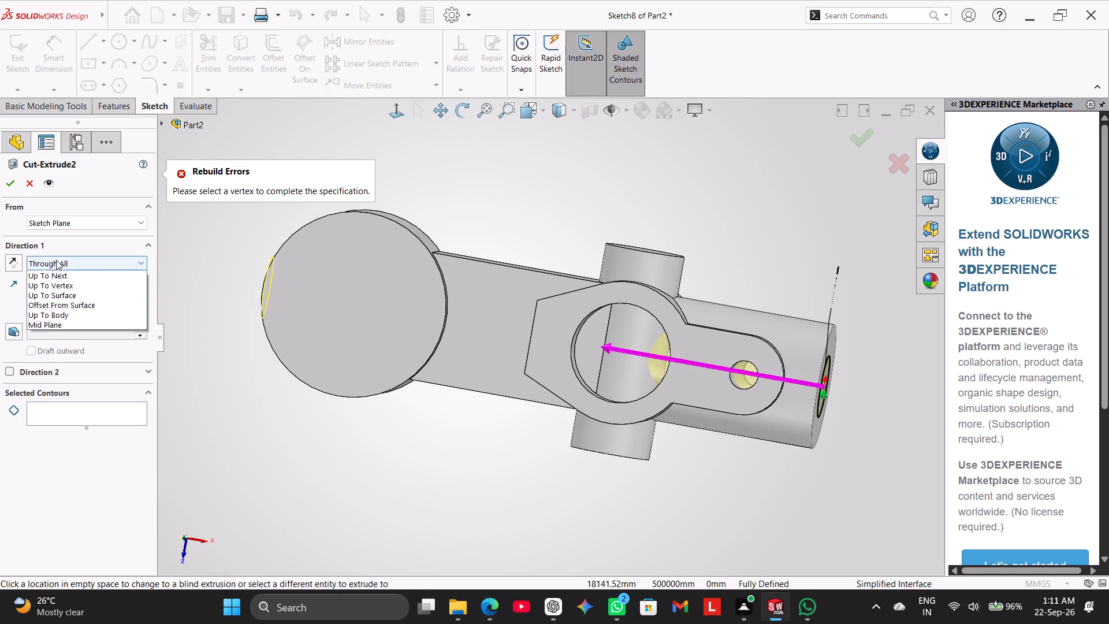
left_click(56, 276)
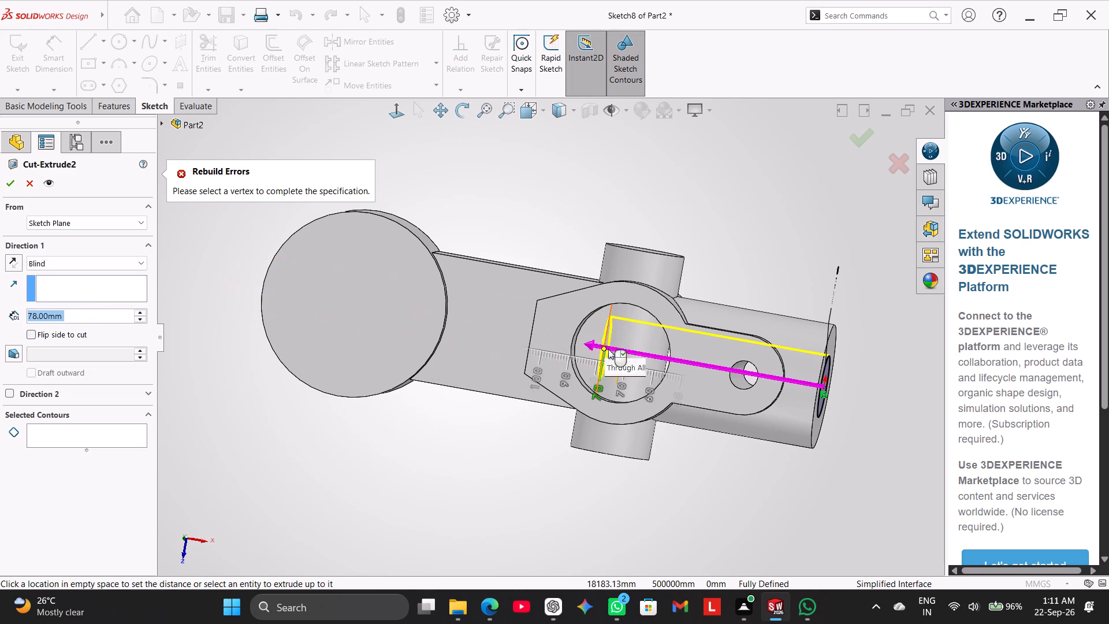
left_click(638, 349)
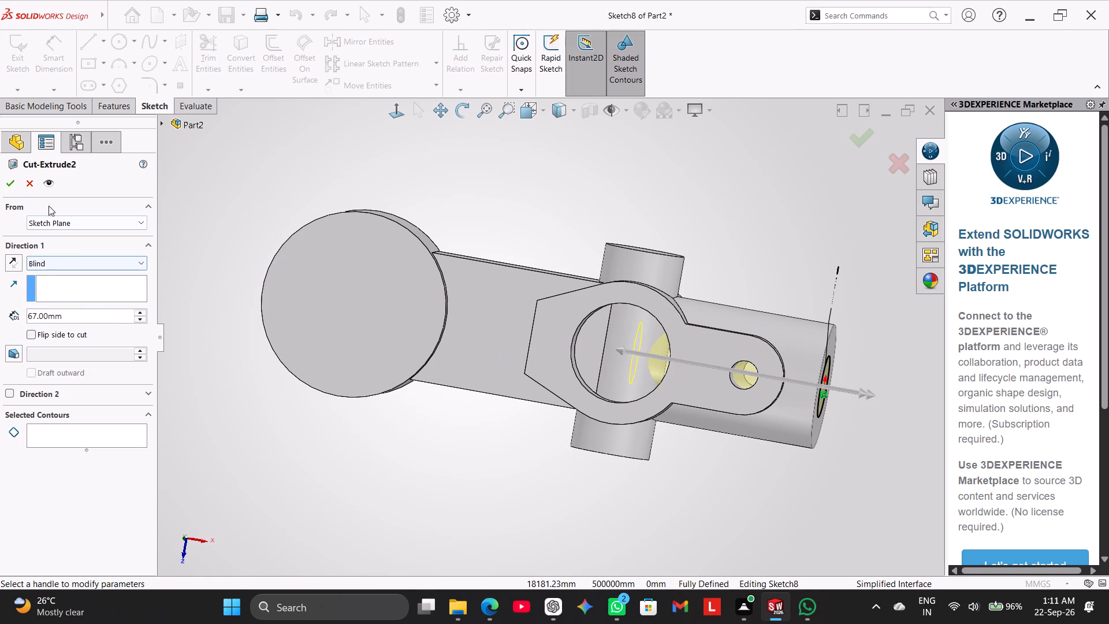
left_click(9, 183)
Inspect how far the 22 mm bore reaches using a face-on section through the Front Plane, and close the section without keeping it.
middle_click_drag(373, 512, 382, 519)
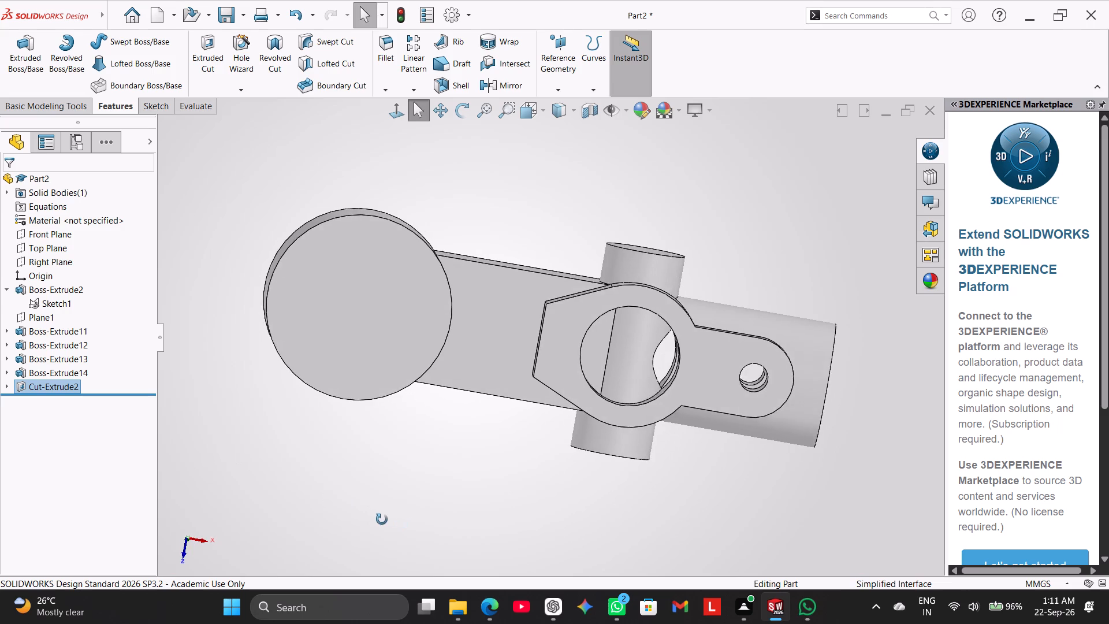
middle_click_drag(382, 519, 379, 519)
scroll(590, 504, "down", 1)
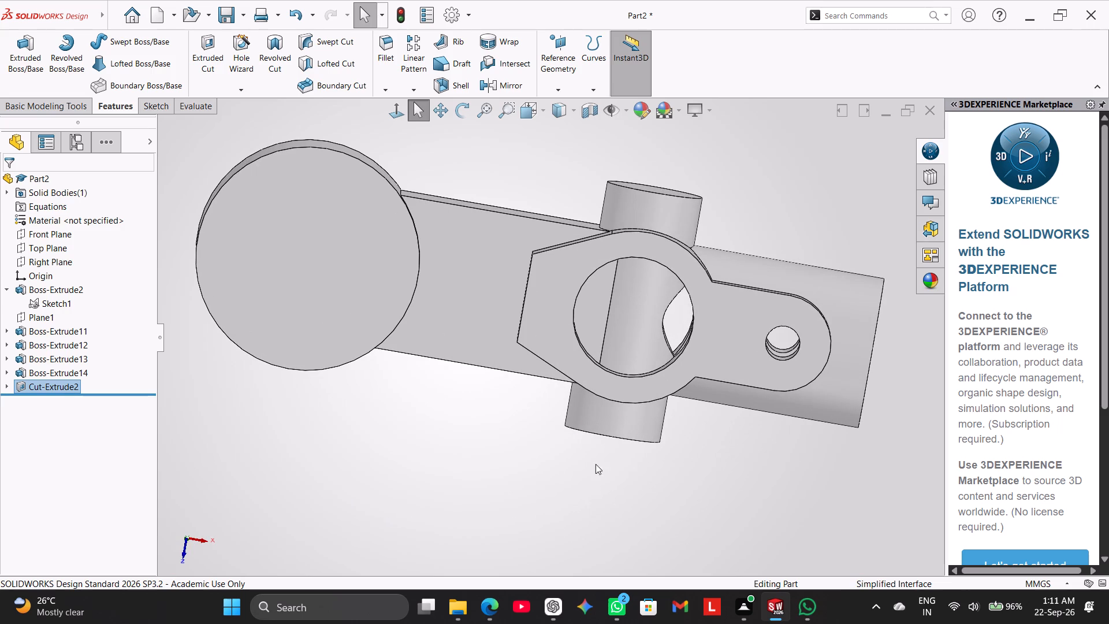
left_click(589, 108)
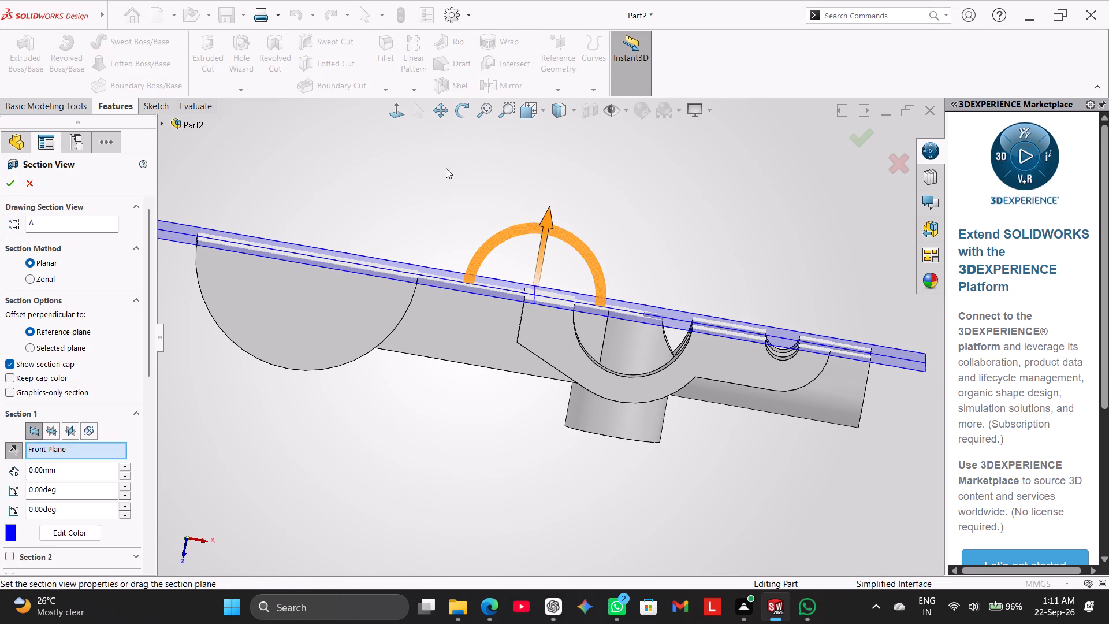
left_click(396, 112)
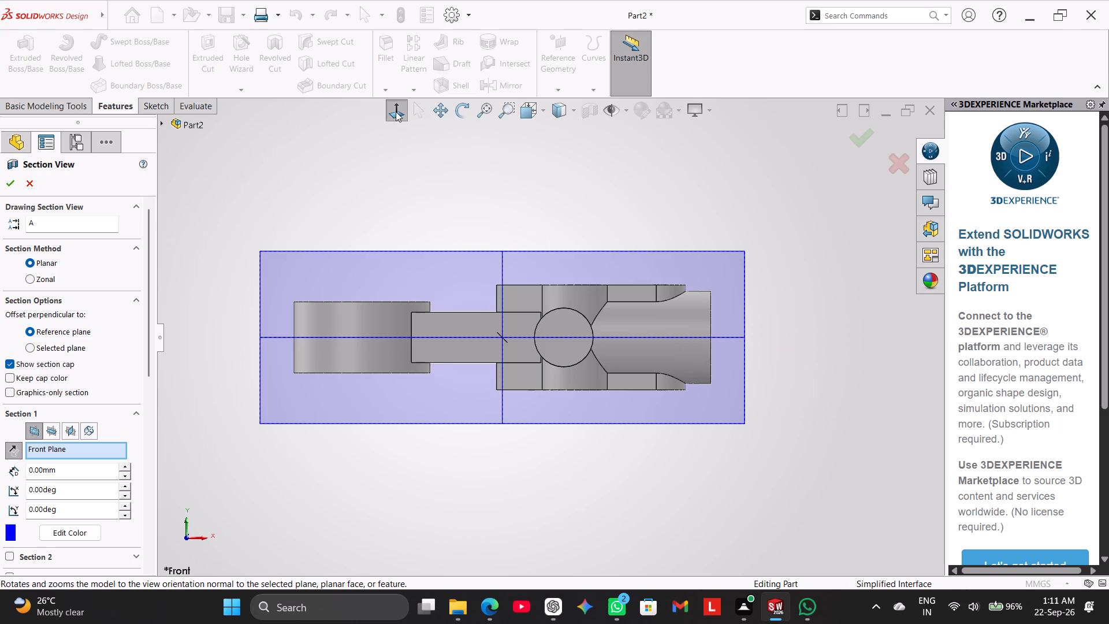
middle_click_drag(806, 363, 787, 376)
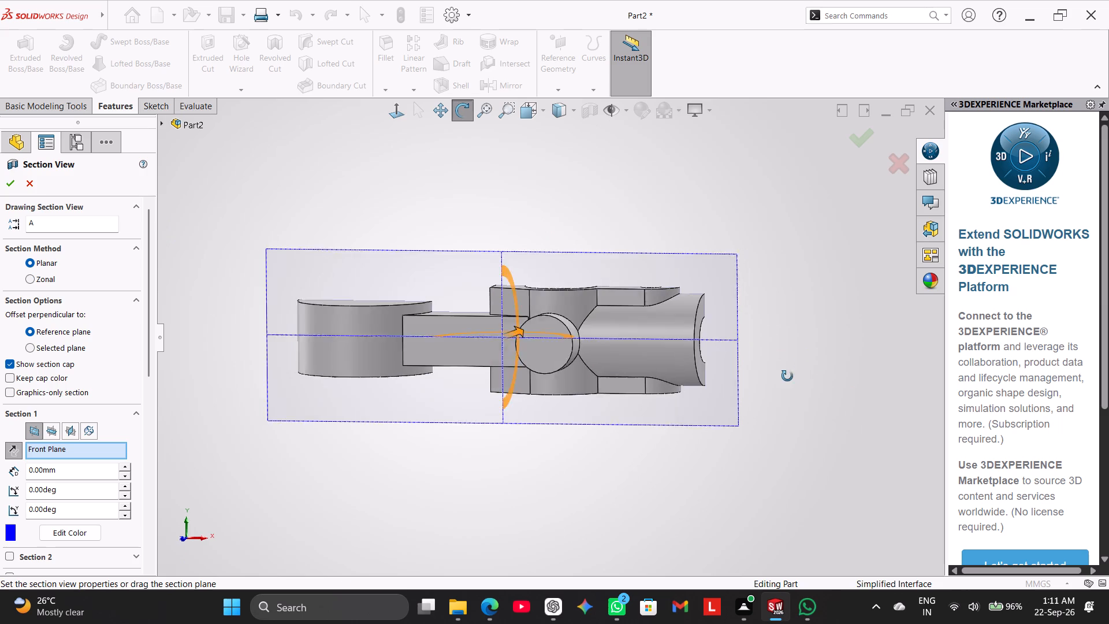
middle_click_drag(787, 376, 795, 370)
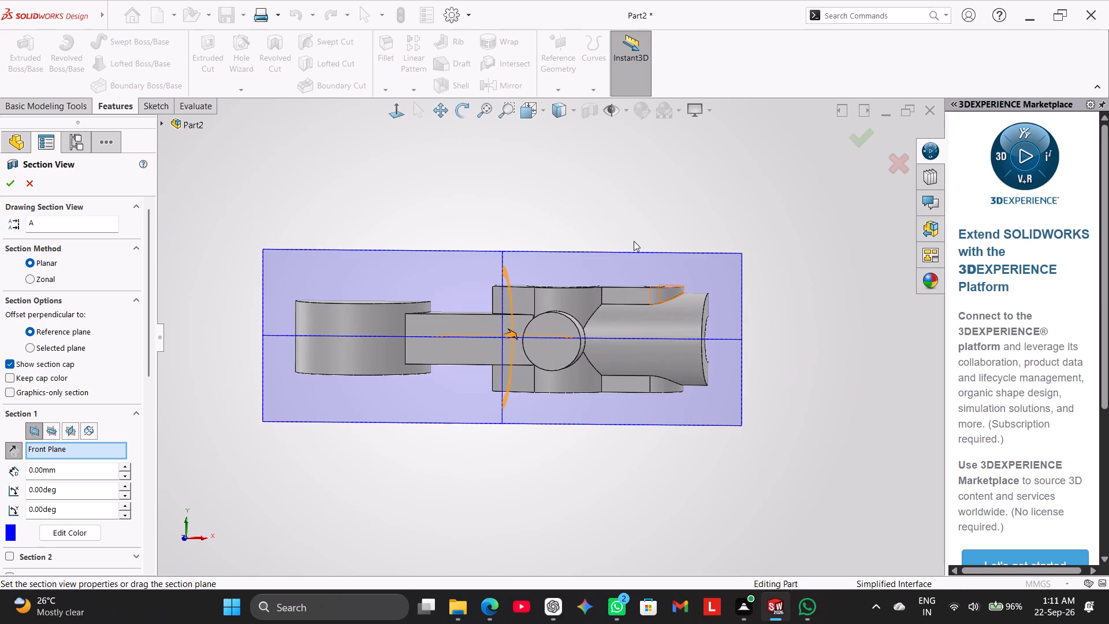
left_click(394, 109)
left_click(394, 109)
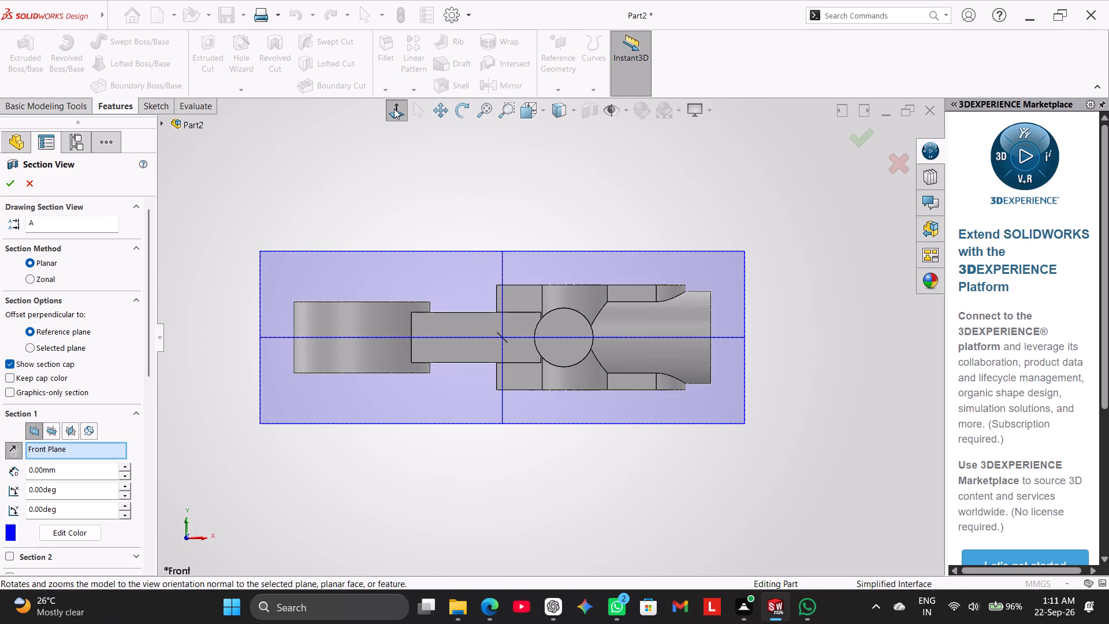
left_click(394, 109)
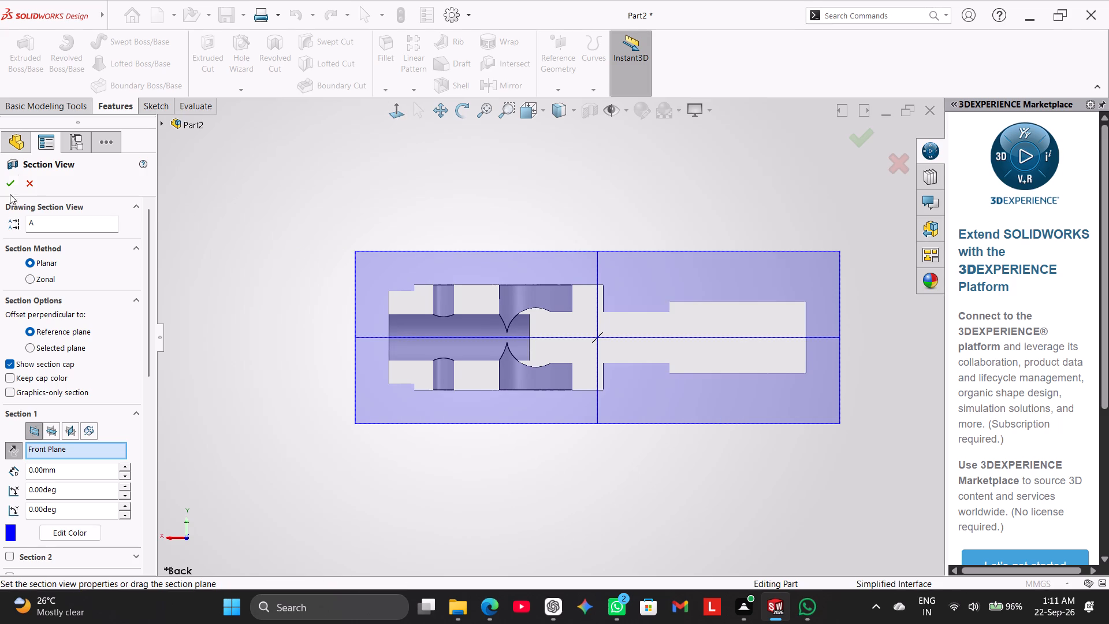
left_click(28, 176)
Inspect where the 22 mm bore meets the rounded arm's large hole using a face-on Front Plane section, and turn the section off.
middle_click_drag(405, 224, 419, 328)
right_click_drag(326, 329, 395, 233)
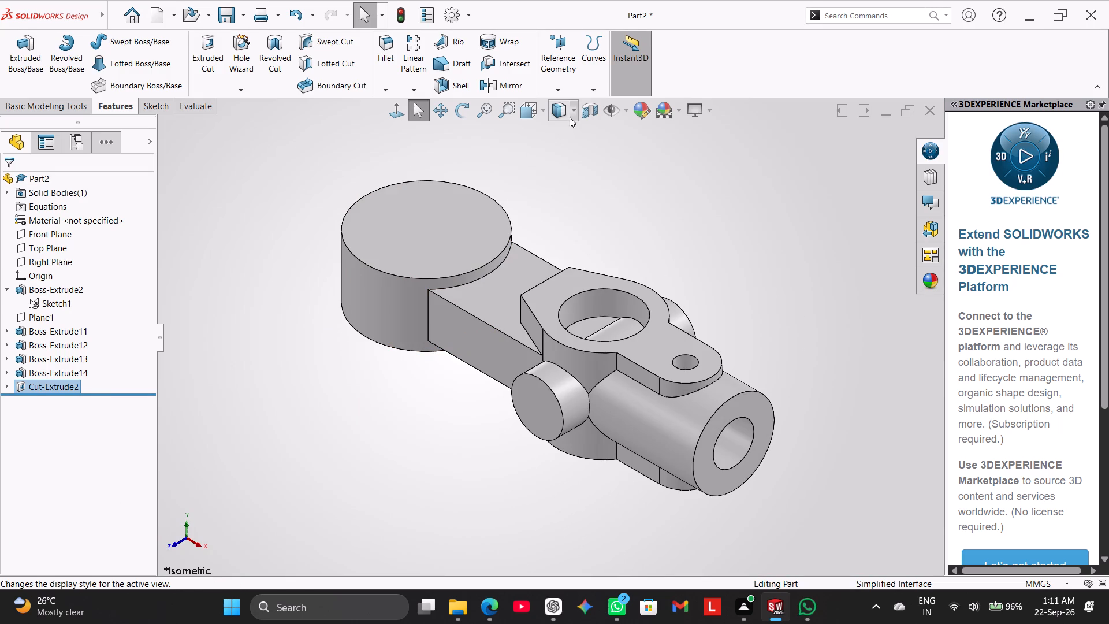
left_click(581, 107)
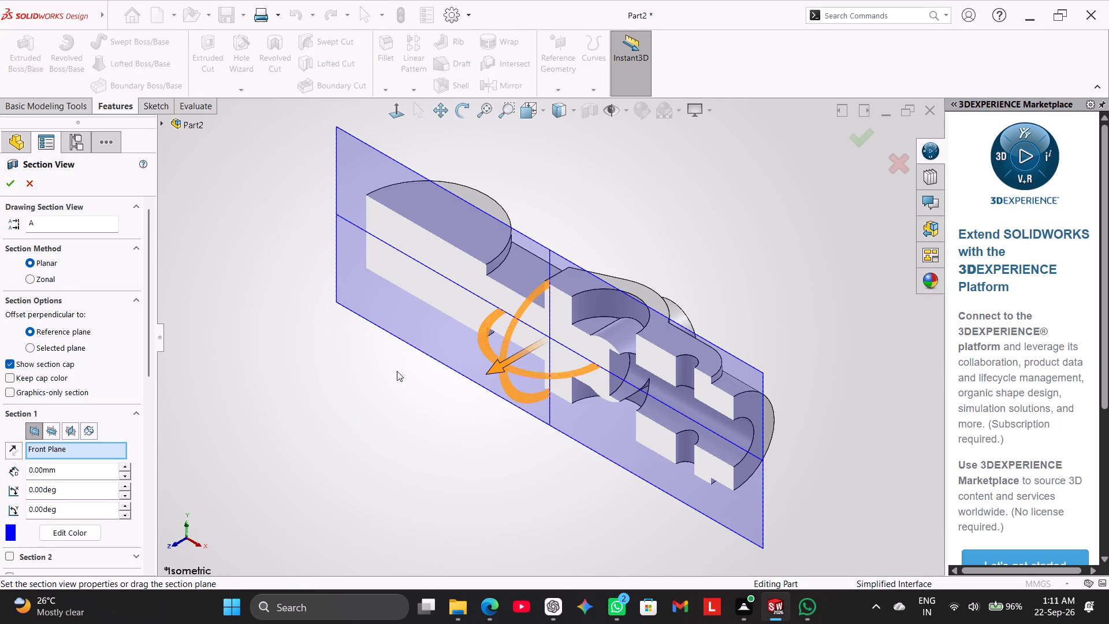
left_click(397, 110)
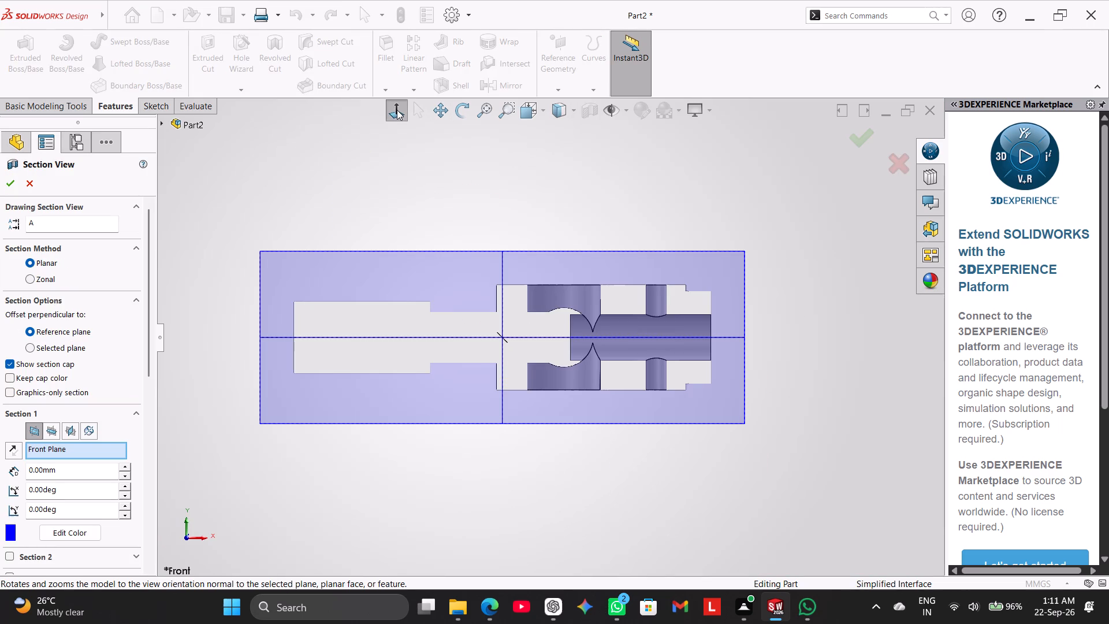
left_click(15, 184)
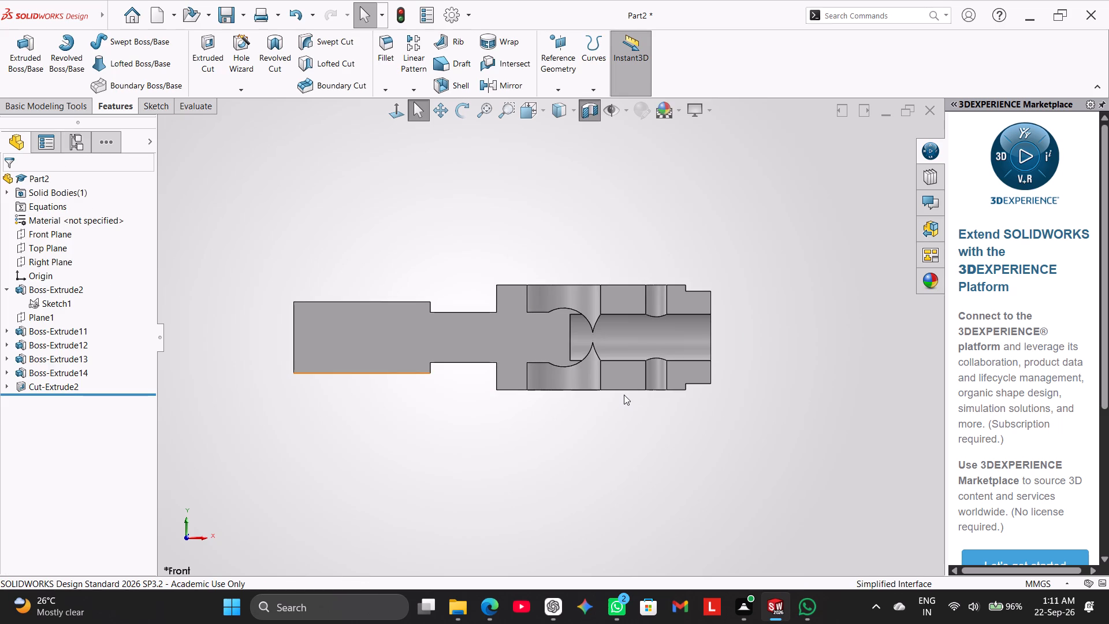
scroll(596, 323, "down", 3)
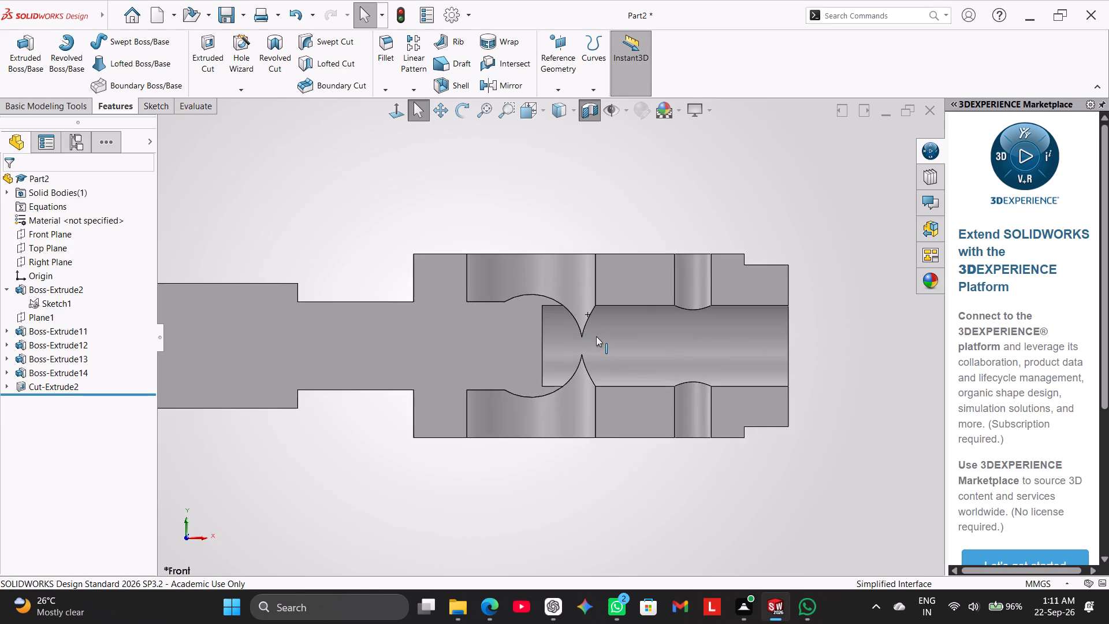
scroll(596, 343, "down", 2)
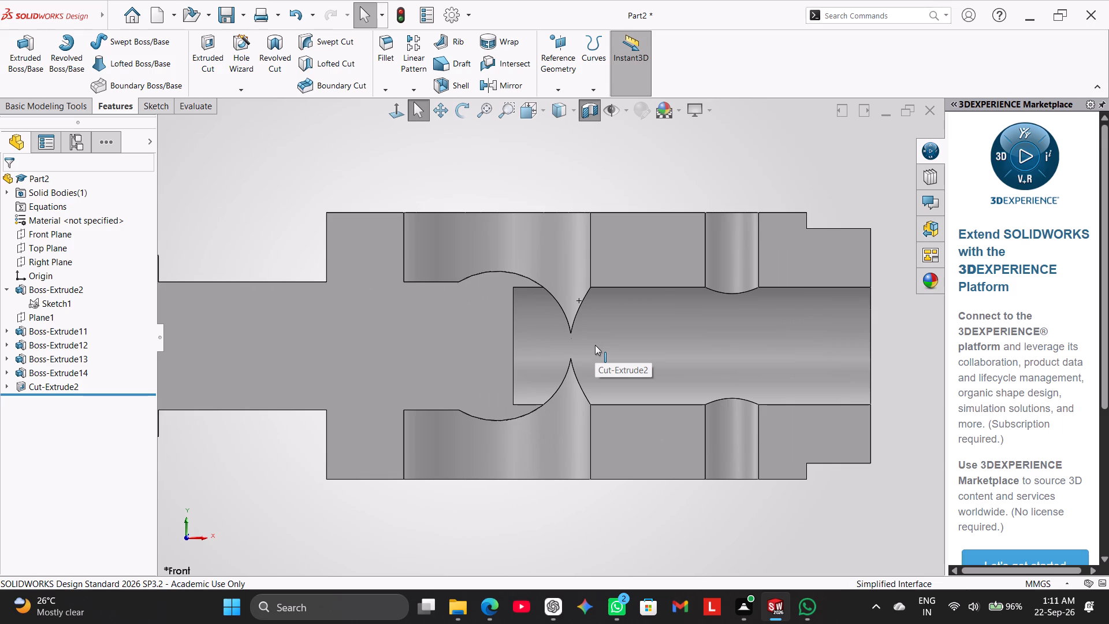
scroll(595, 345, "up", 4)
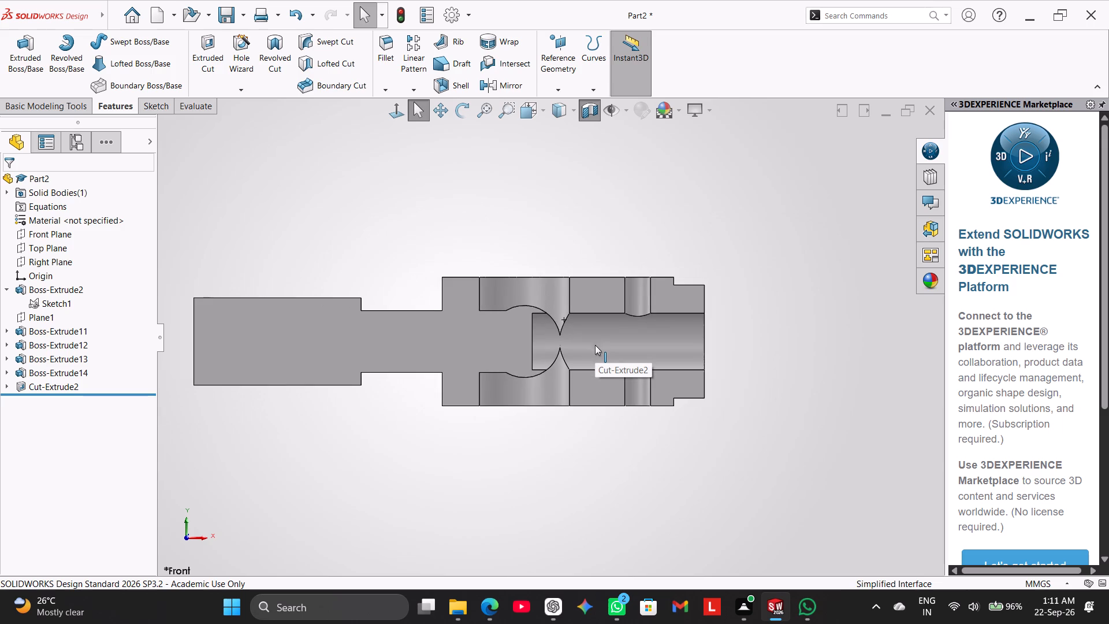
middle_click_drag(582, 247, 593, 284)
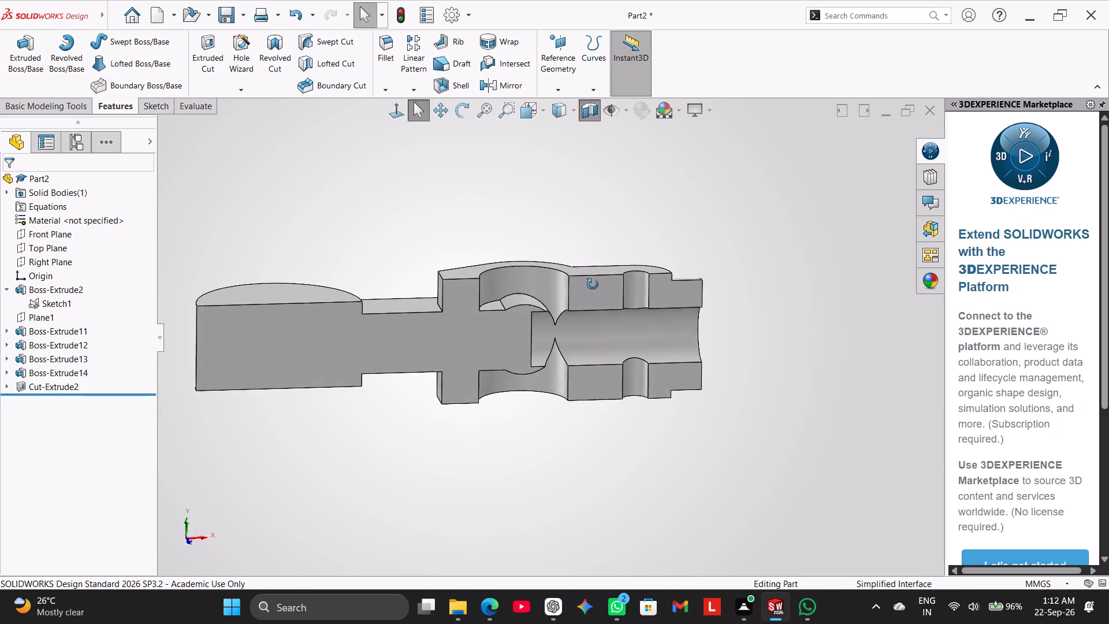
middle_click_drag(593, 284, 598, 338)
scroll(598, 346, "down", 1)
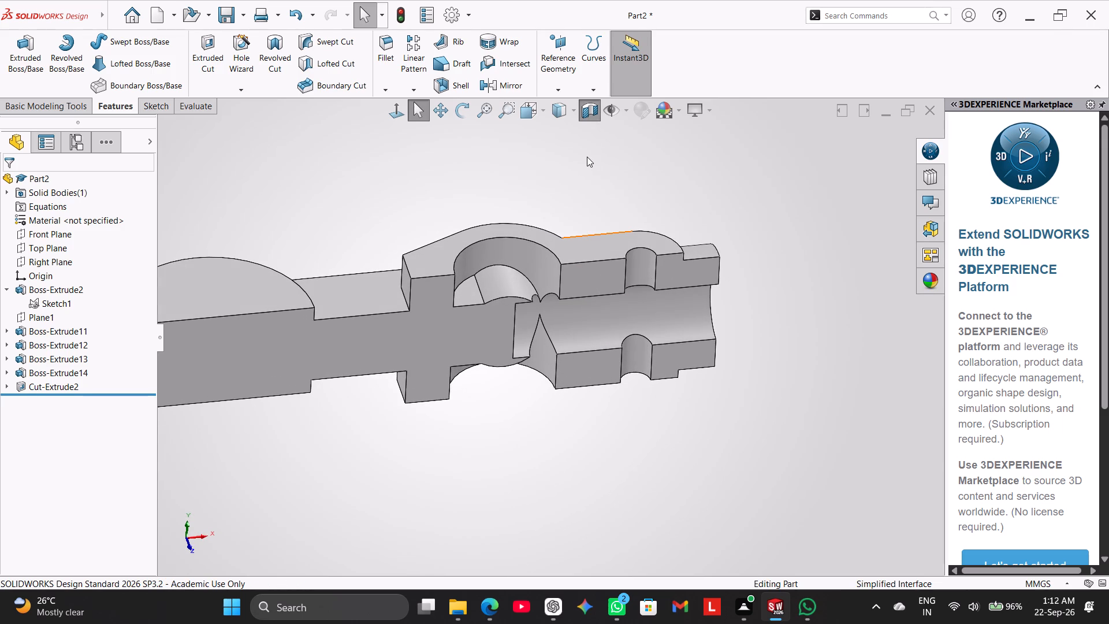
left_click(590, 108)
middle_click_drag(578, 193, 596, 252)
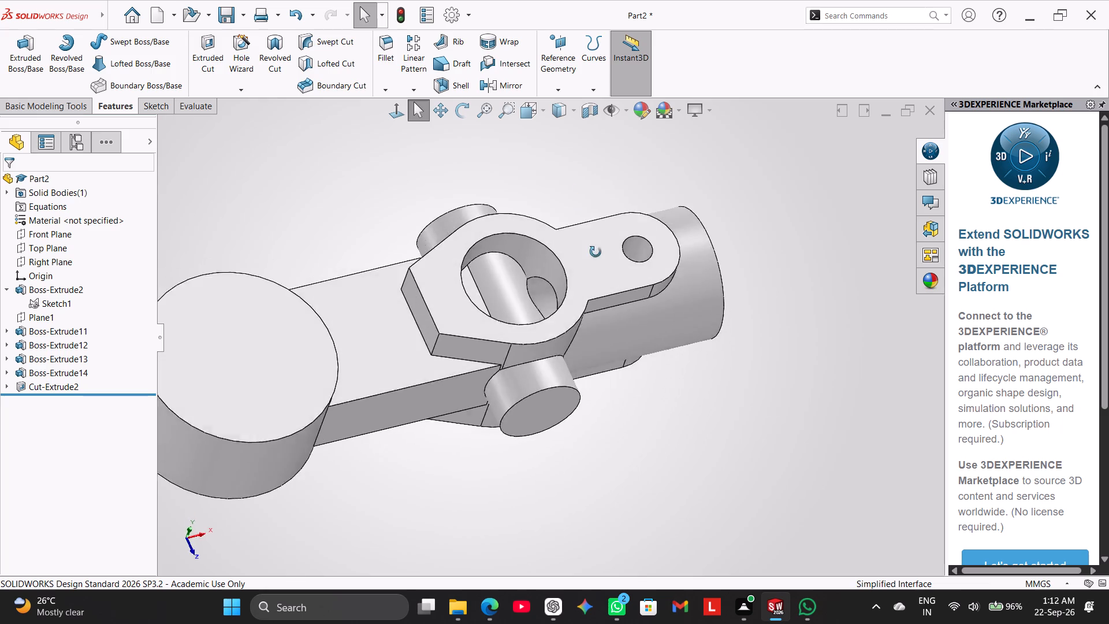
middle_click_drag(596, 252, 589, 317)
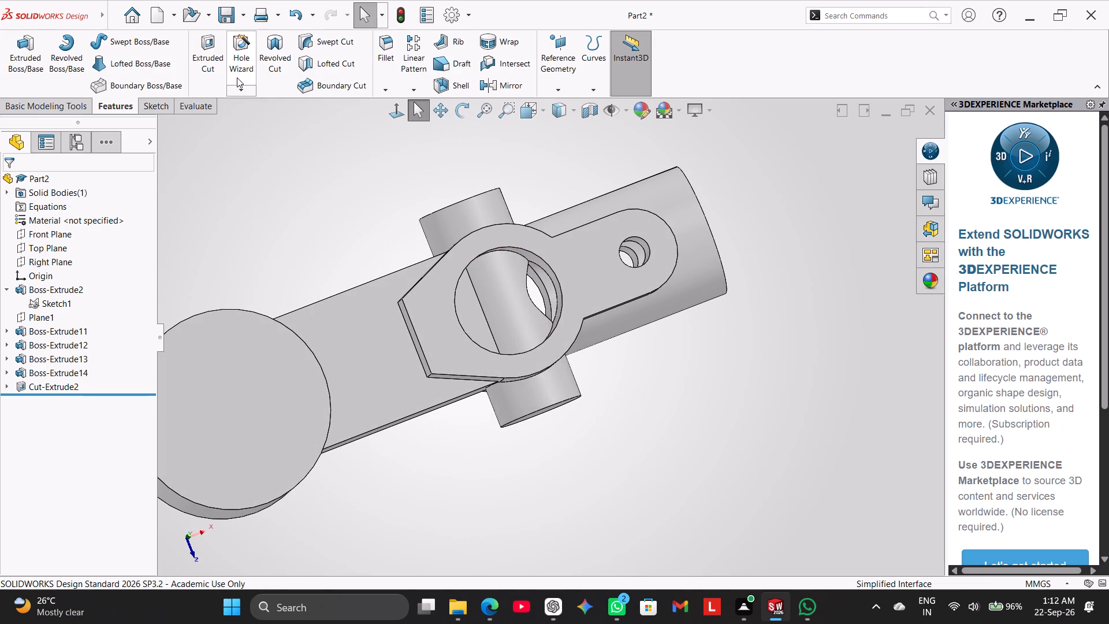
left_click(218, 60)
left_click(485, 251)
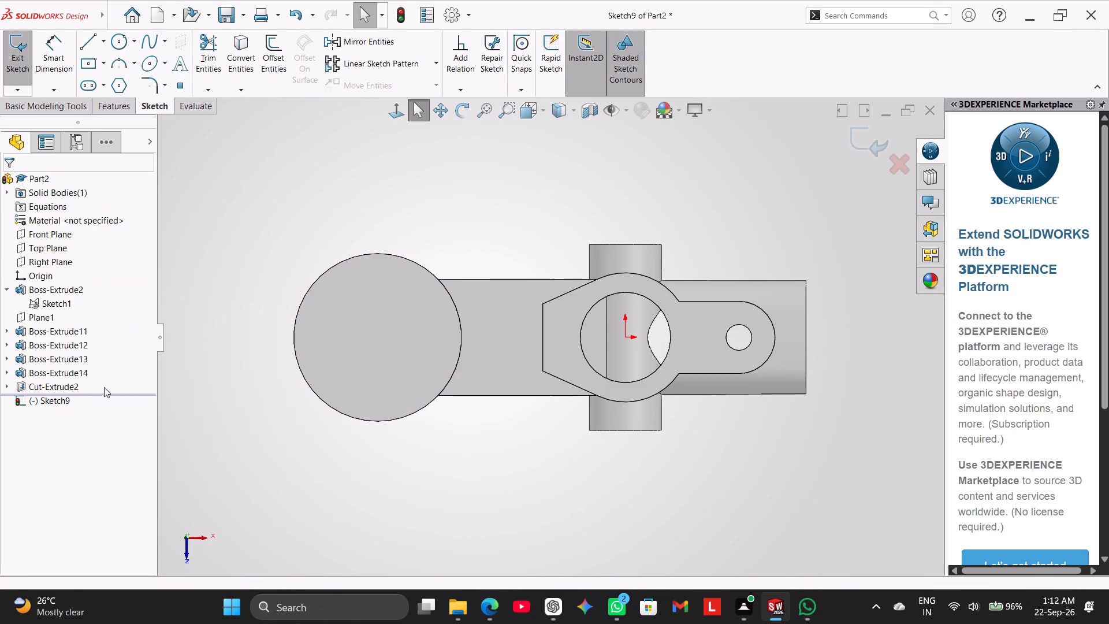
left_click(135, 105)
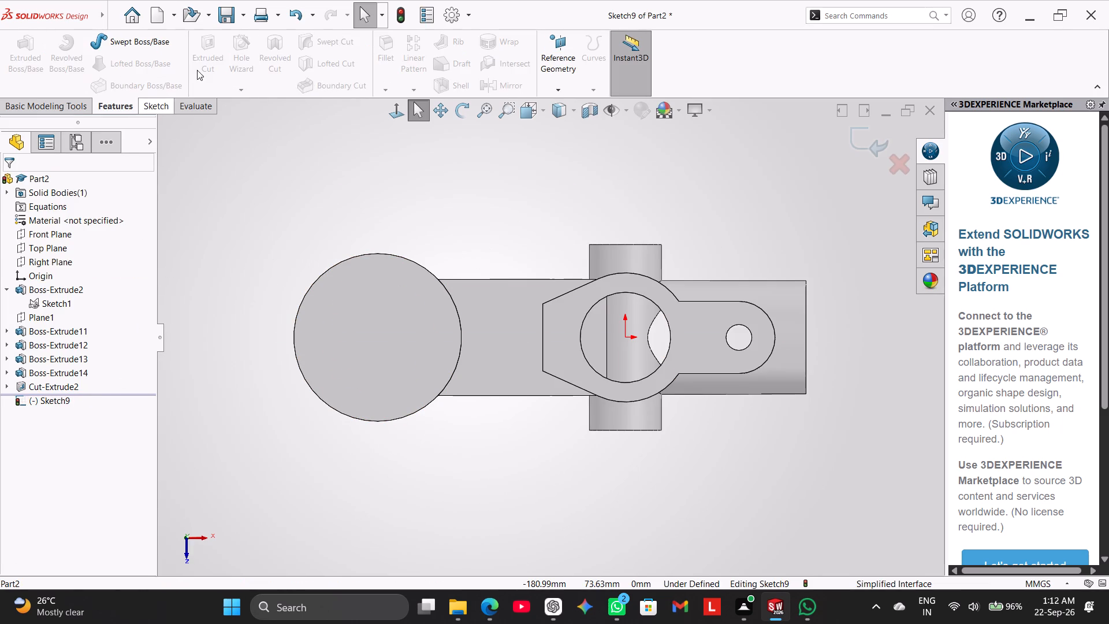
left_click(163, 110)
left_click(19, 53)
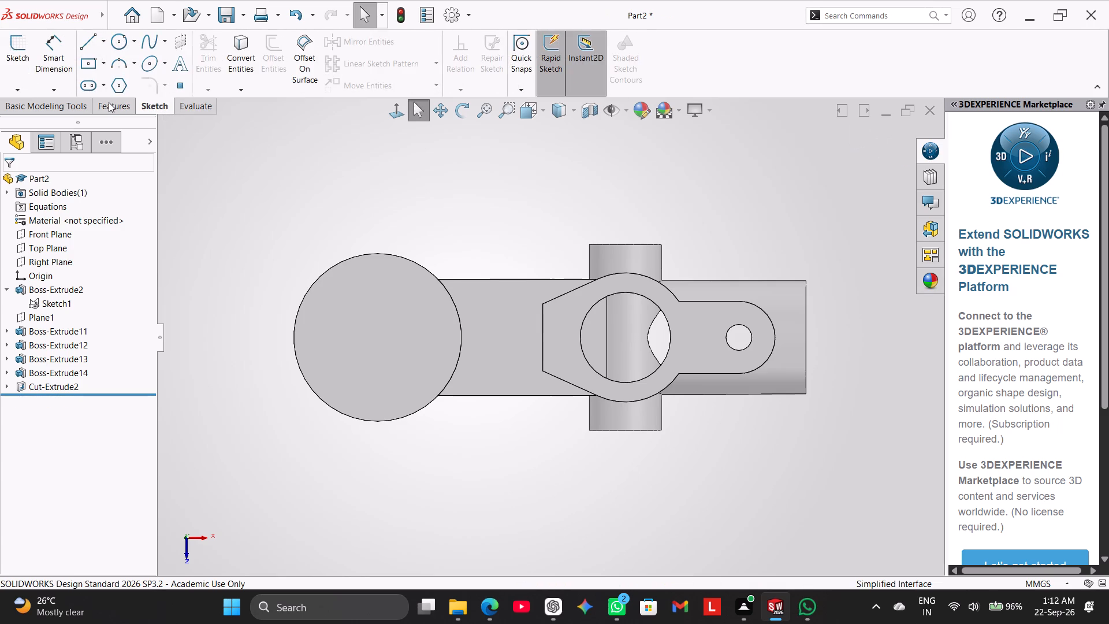
Cut the rounded arm's large circle from Sketch1 with the Through All - Both end condition, clearing the cross boss inside it.
left_click(109, 102)
left_click(210, 61)
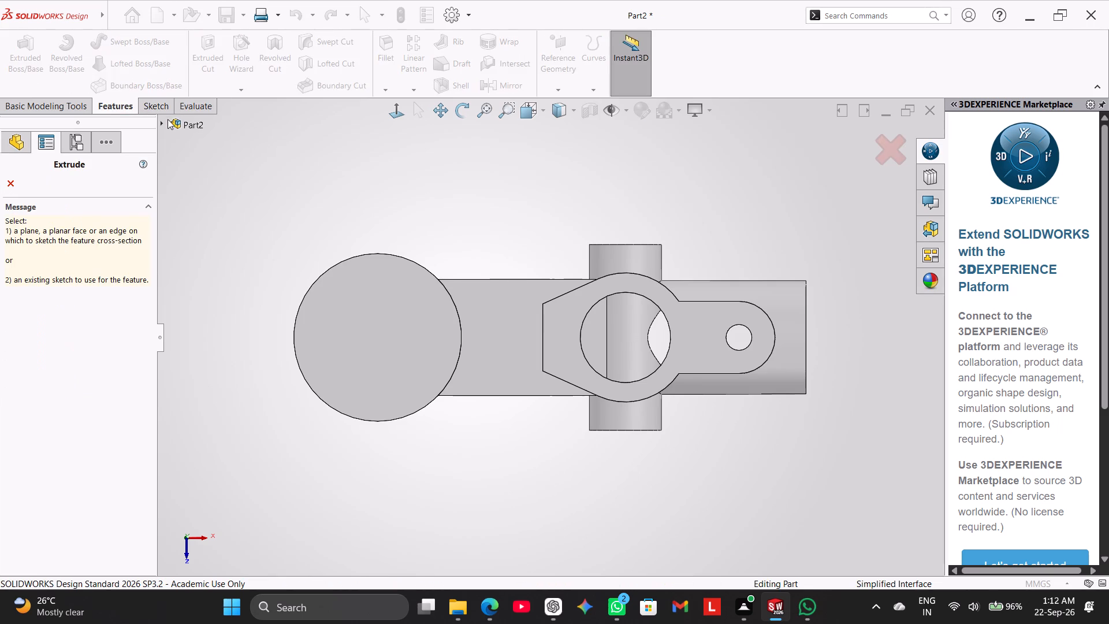
left_click(168, 124)
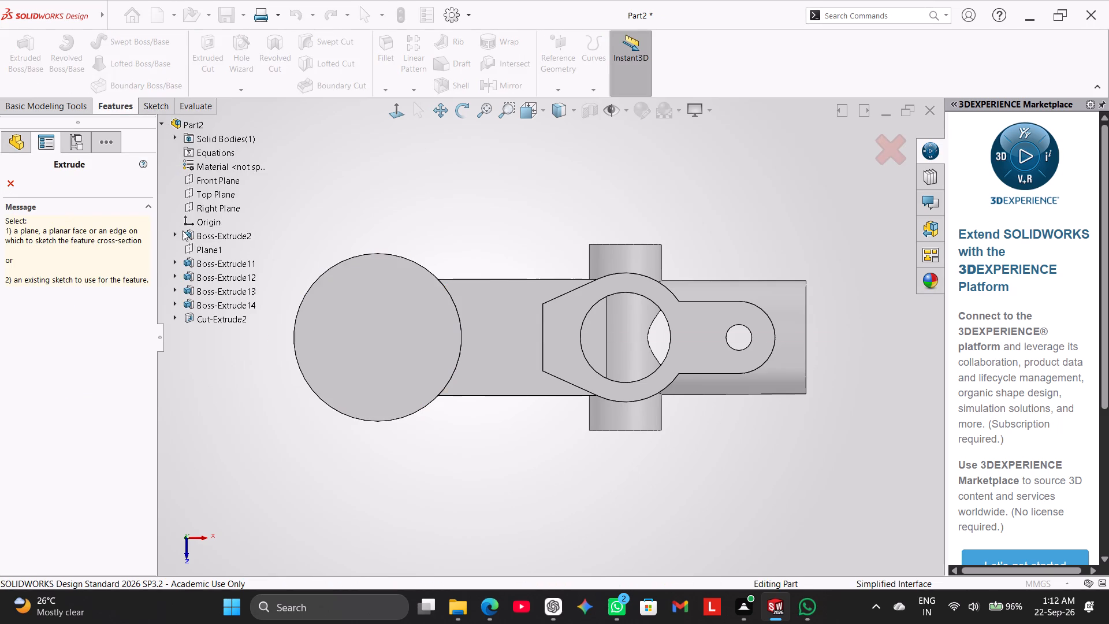
left_click(180, 231)
right_click(207, 245)
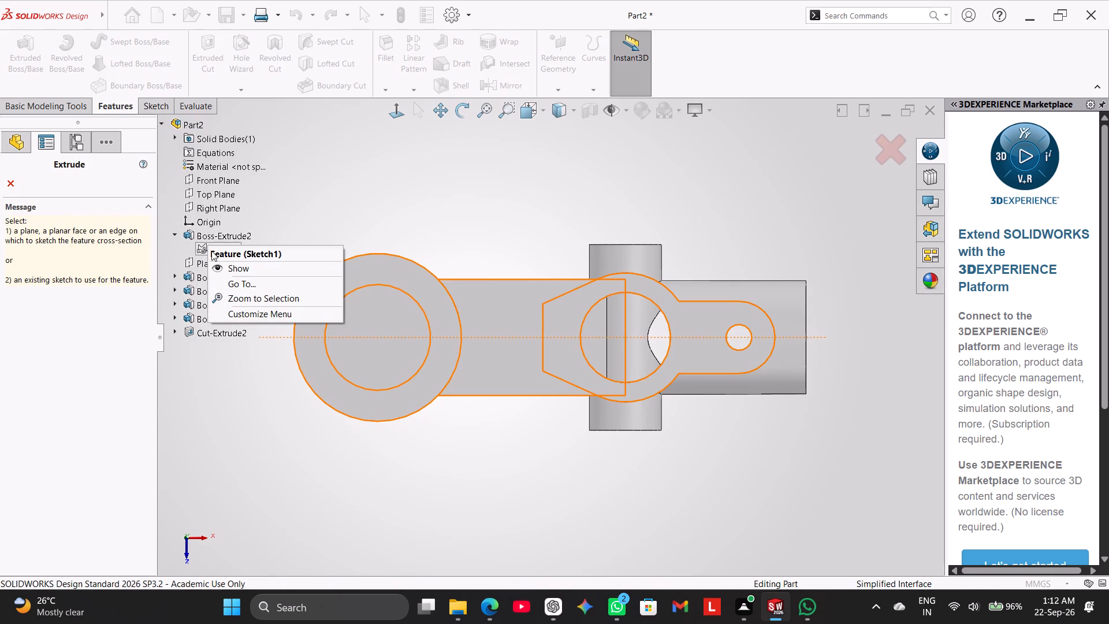
left_click(194, 247)
left_click(209, 247)
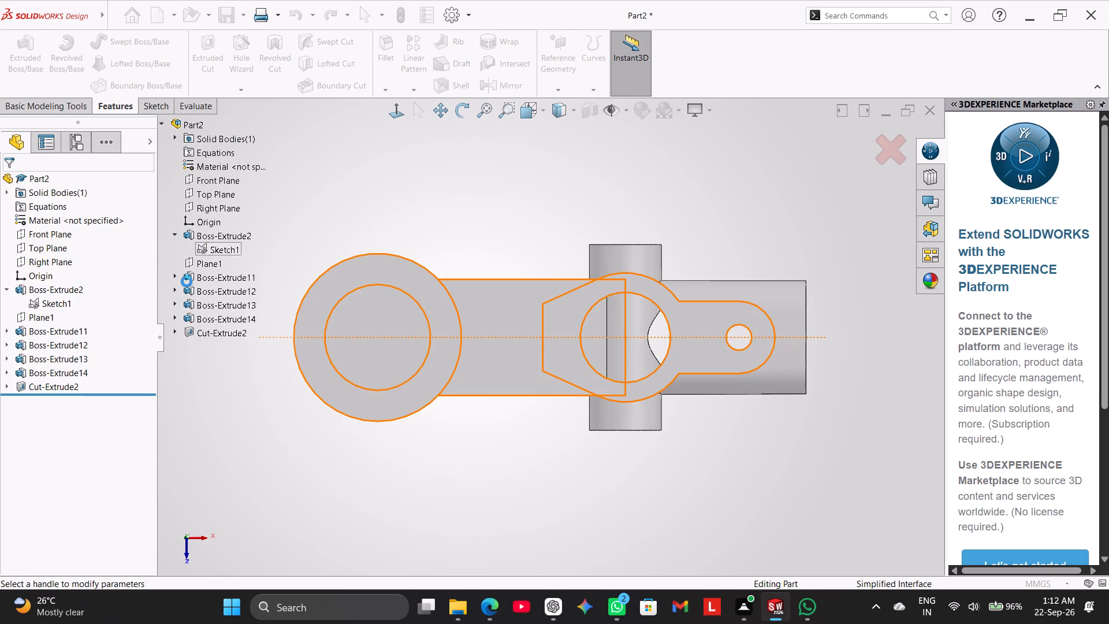
right_click(95, 436)
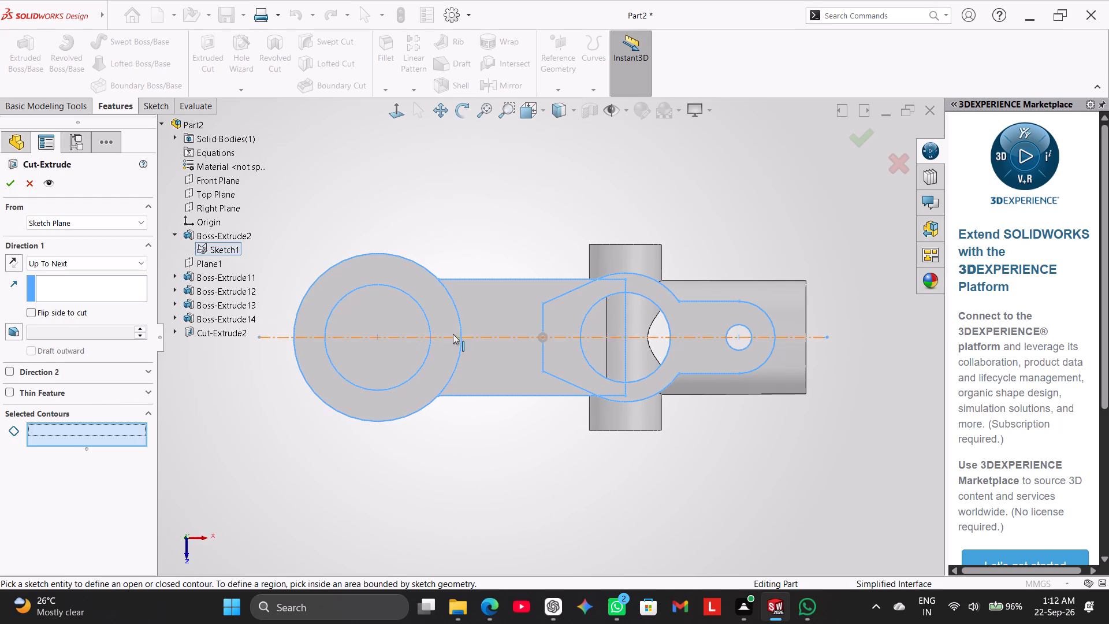
left_click(594, 307)
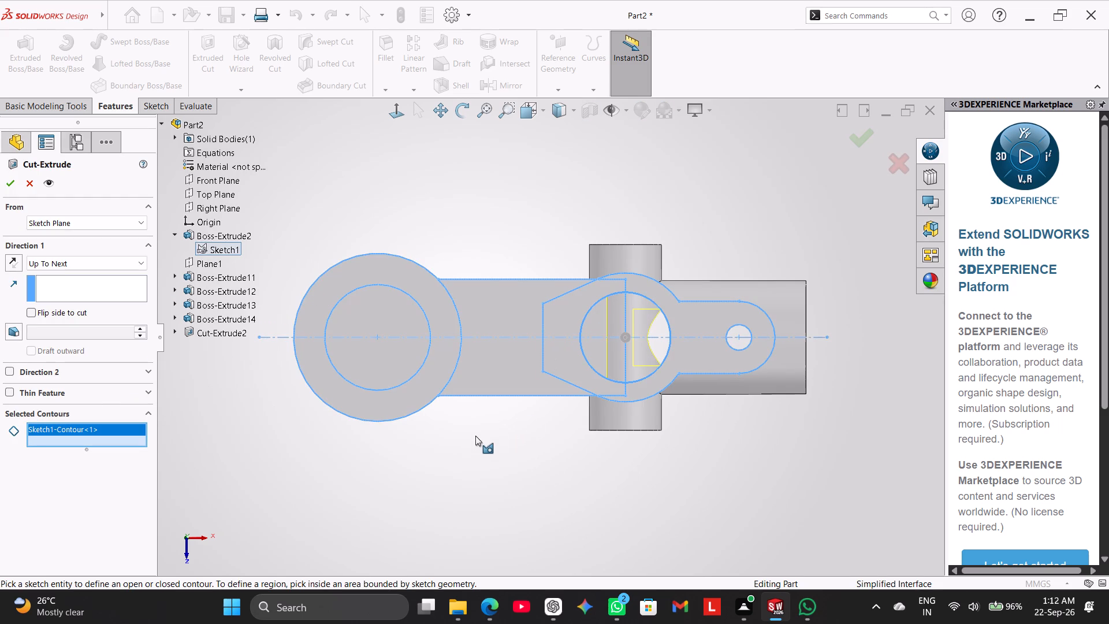
middle_click_drag(497, 447, 533, 461)
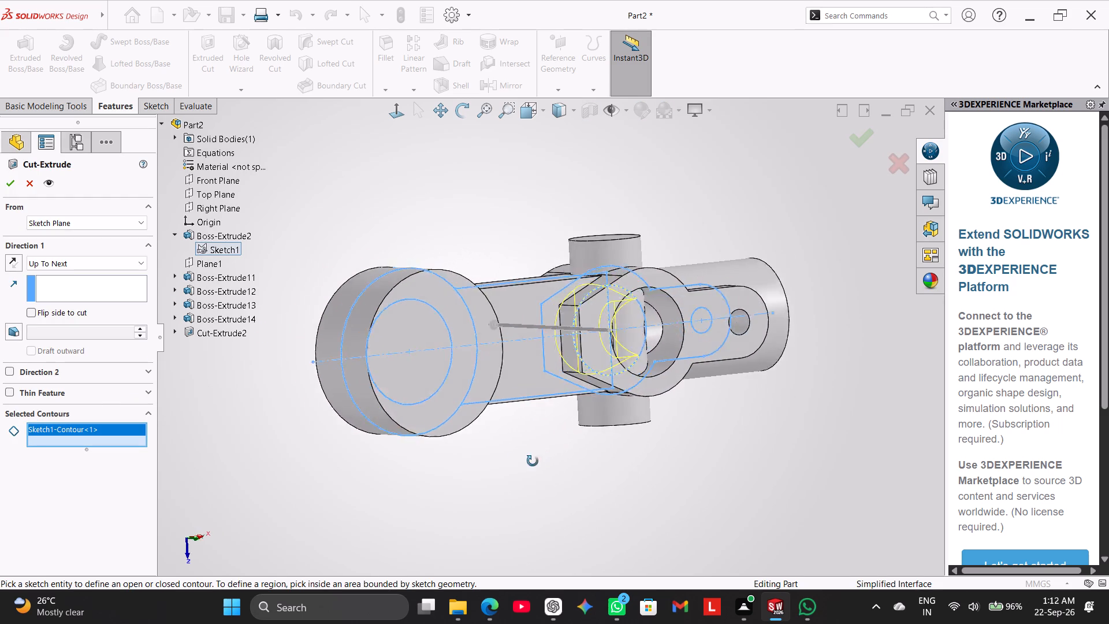
middle_click_drag(533, 461, 511, 462)
left_click(64, 263)
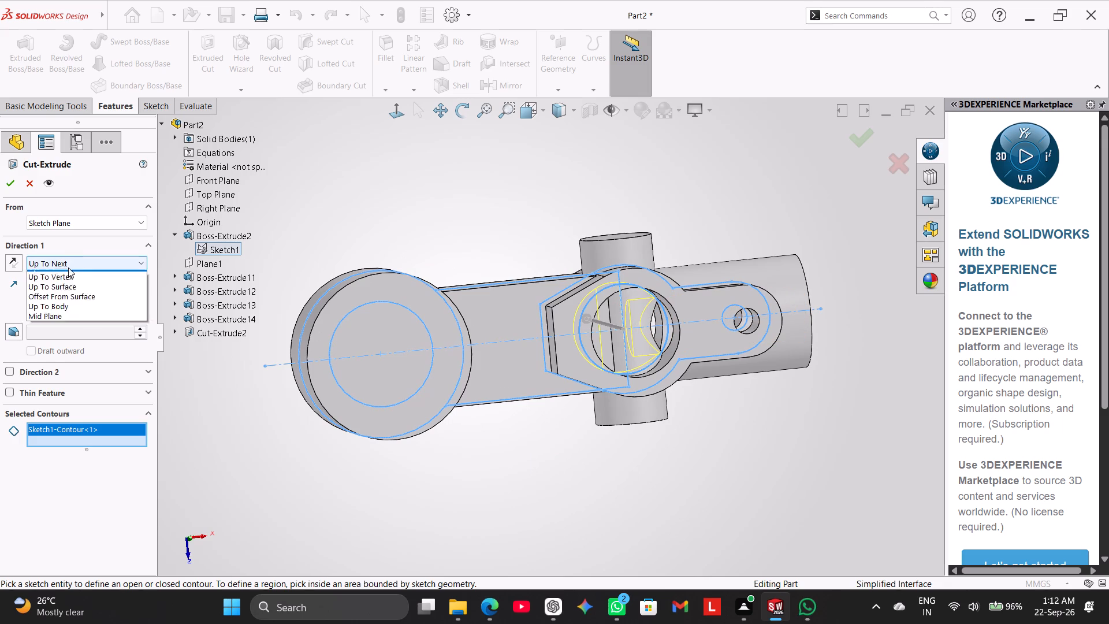
left_click(80, 293)
middle_click_drag(290, 457, 291, 459)
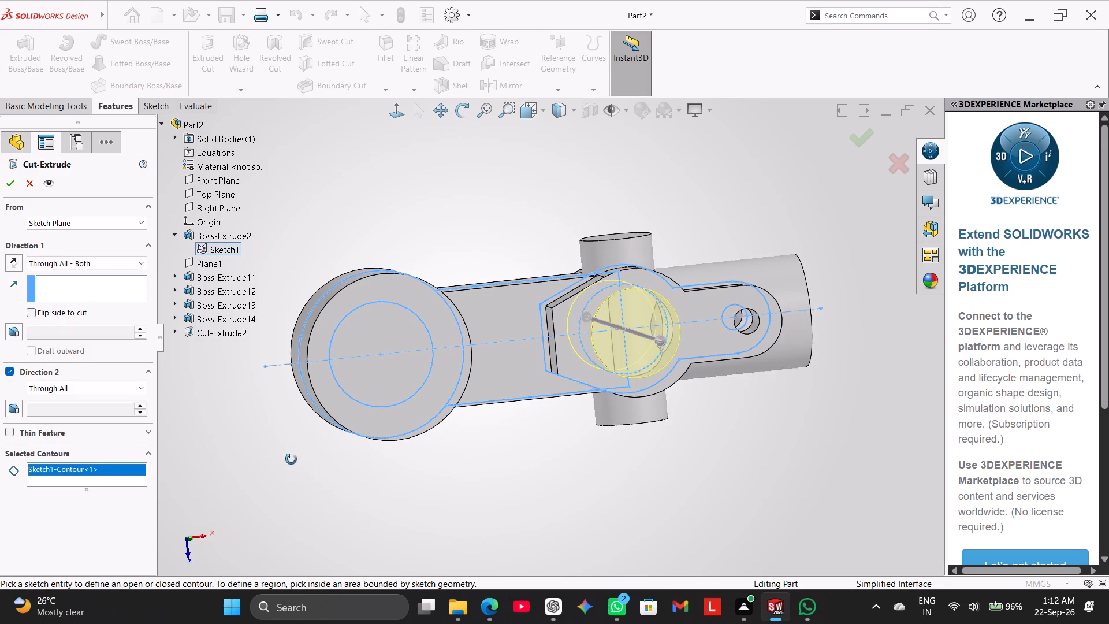
middle_click_drag(291, 459, 329, 524)
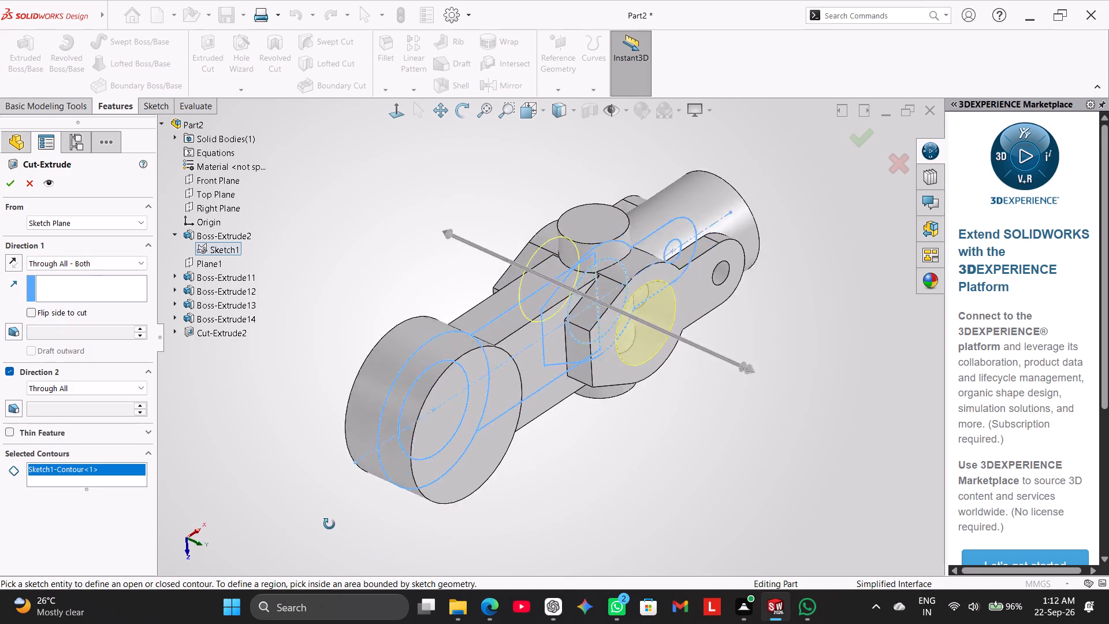
middle_click_drag(329, 524, 325, 521)
scroll(325, 517, "down", 1)
left_click(10, 184)
Inspect the cleared arm hole and its junction with the 22 mm bore in a face-on Front Plane section, and close the section.
middle_click_drag(713, 411, 652, 399)
middle_click_drag(583, 465, 589, 388)
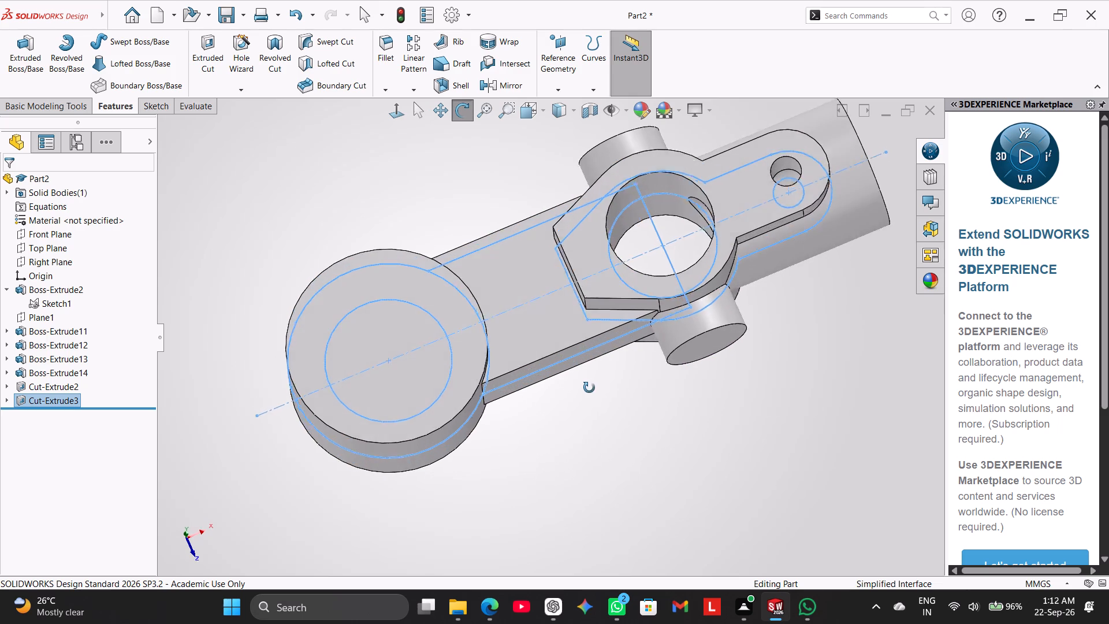
middle_click_drag(589, 388, 600, 370)
left_click(600, 109)
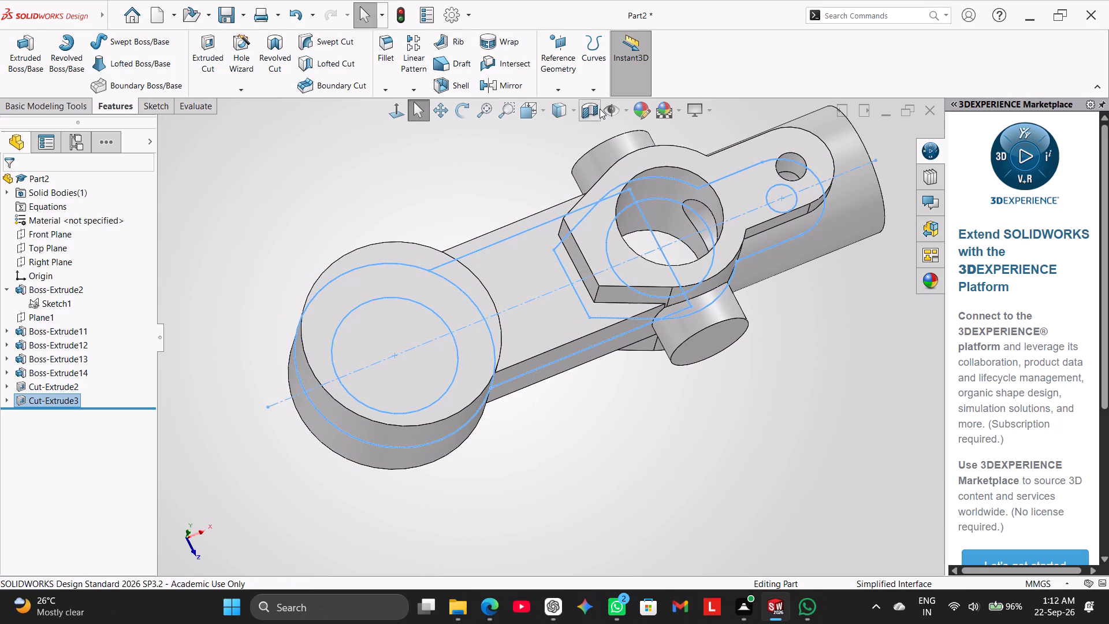
middle_click_drag(634, 416, 613, 373)
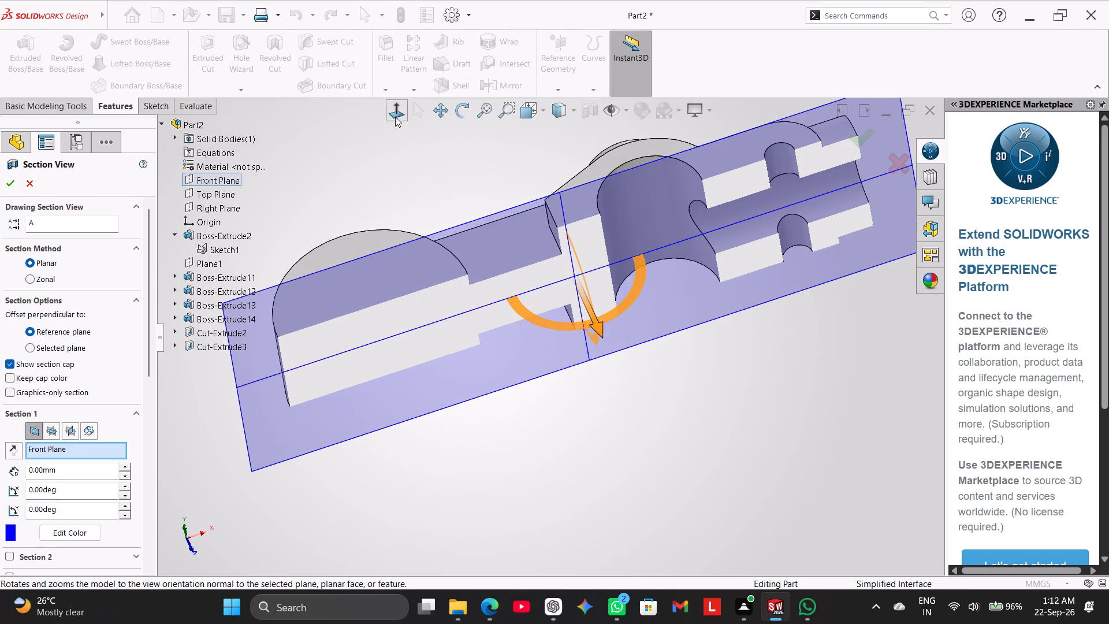
left_click(395, 115)
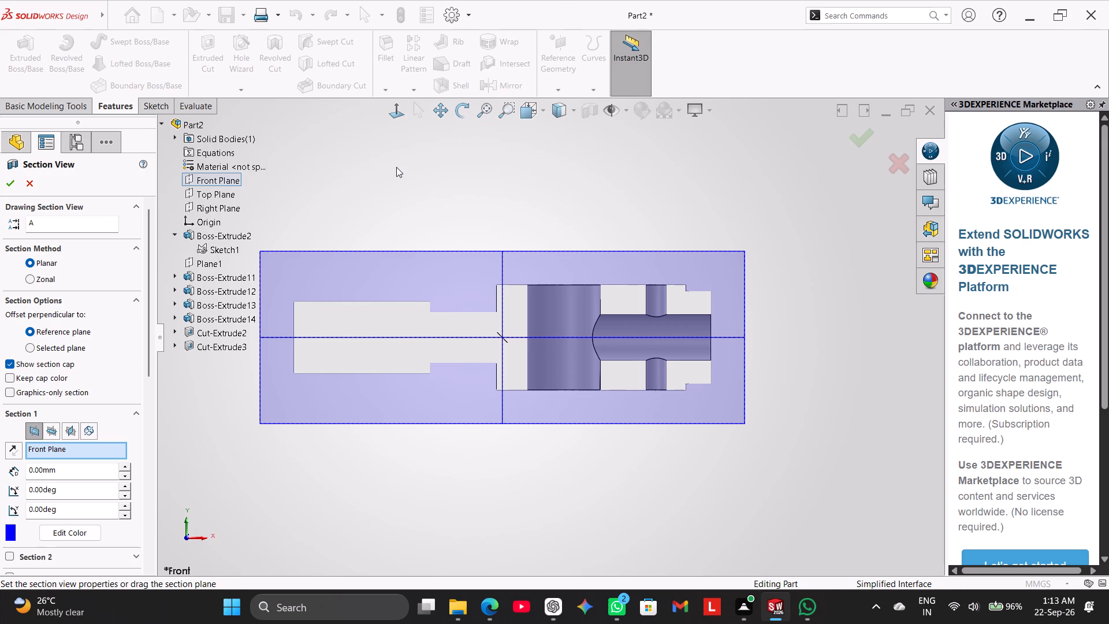
left_click(24, 185)
middle_click_drag(440, 206, 448, 224)
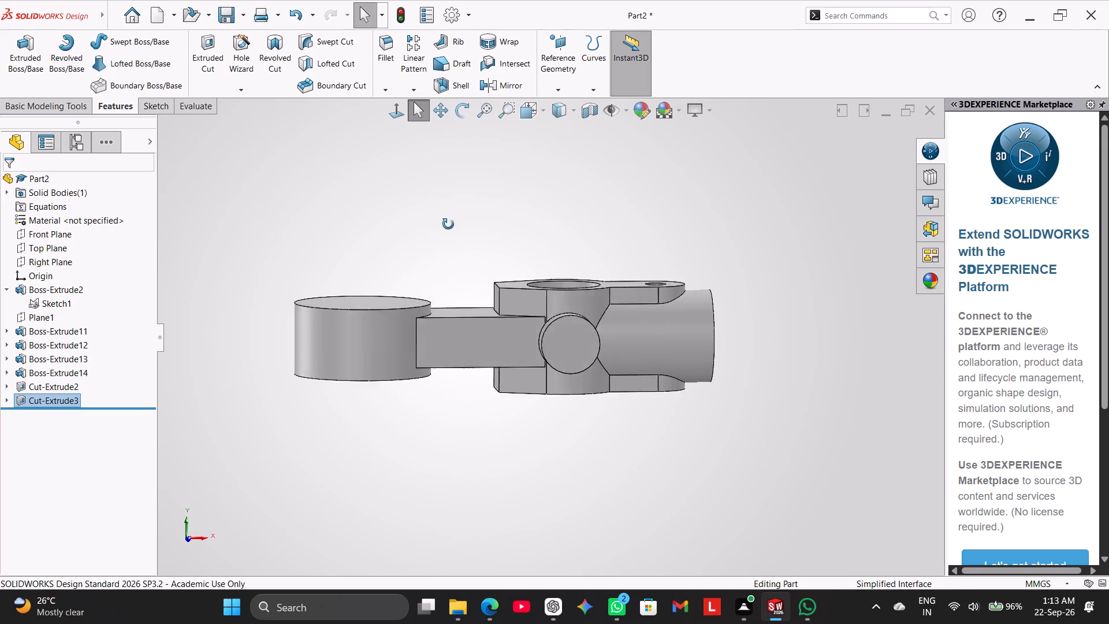
middle_click_drag(448, 224, 440, 350)
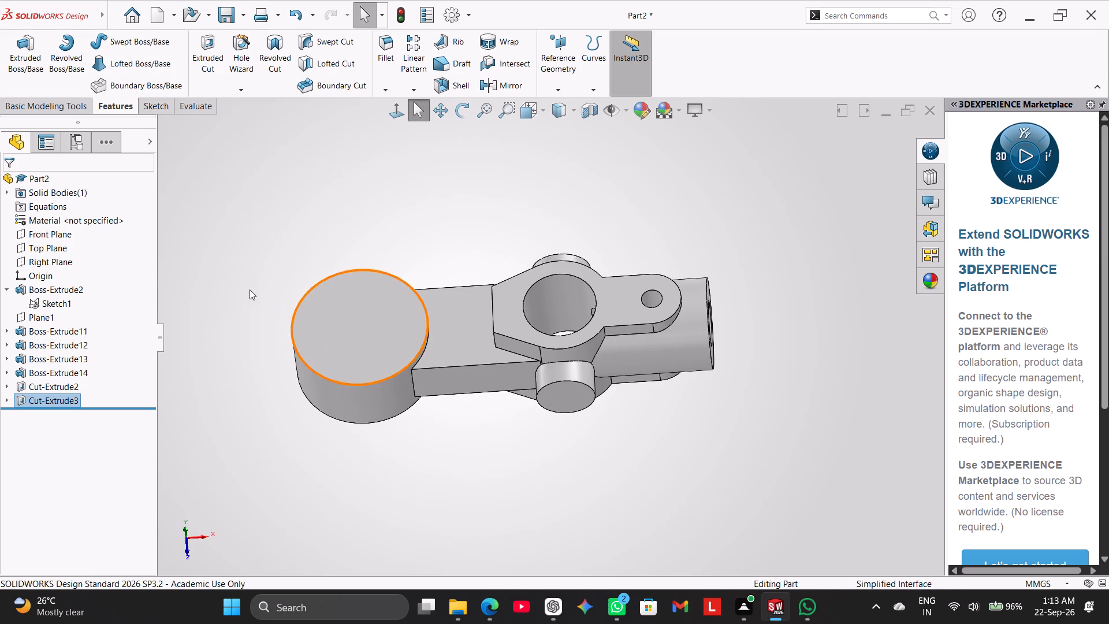
Cut the inner circle of Sketch1 through the large end boss with the Through All - Both end condition.
right_click_drag(249, 285, 323, 177)
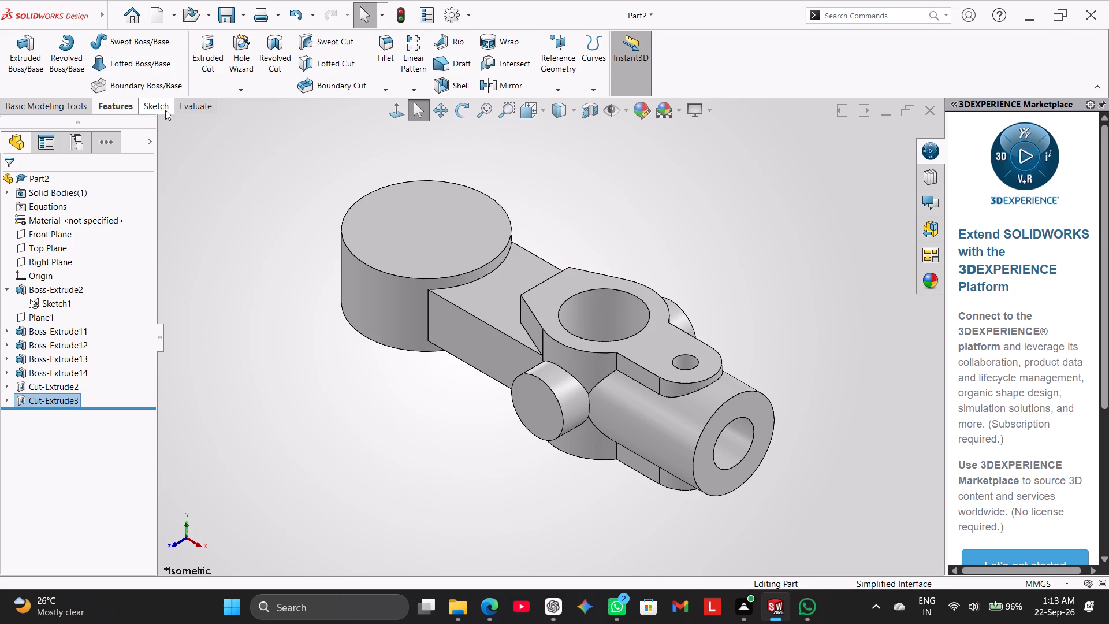
left_click(206, 60)
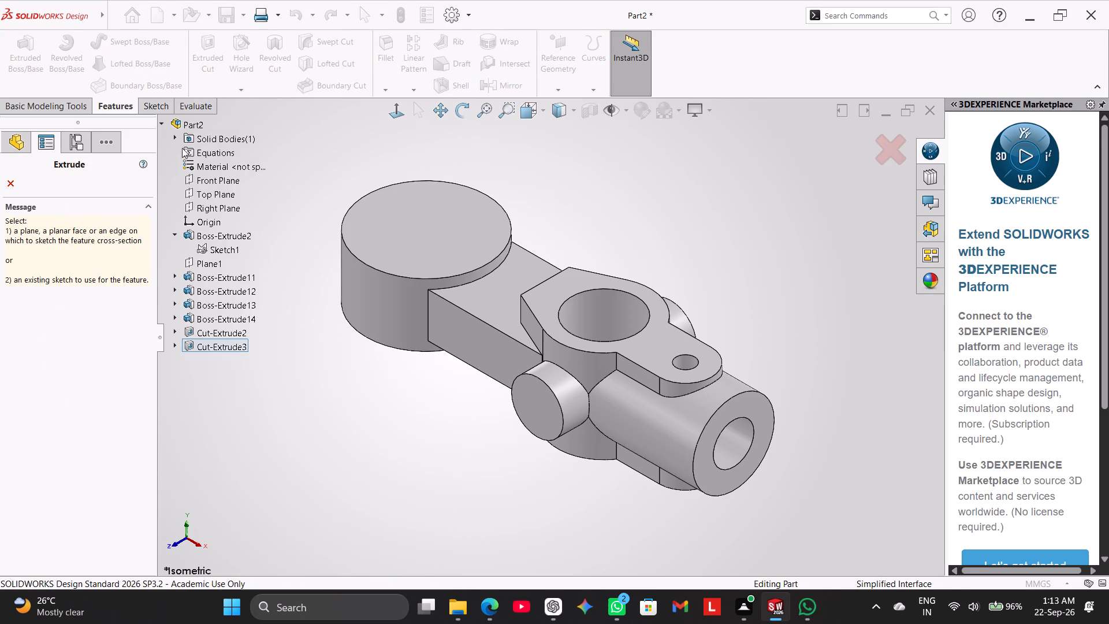
right_click(207, 249)
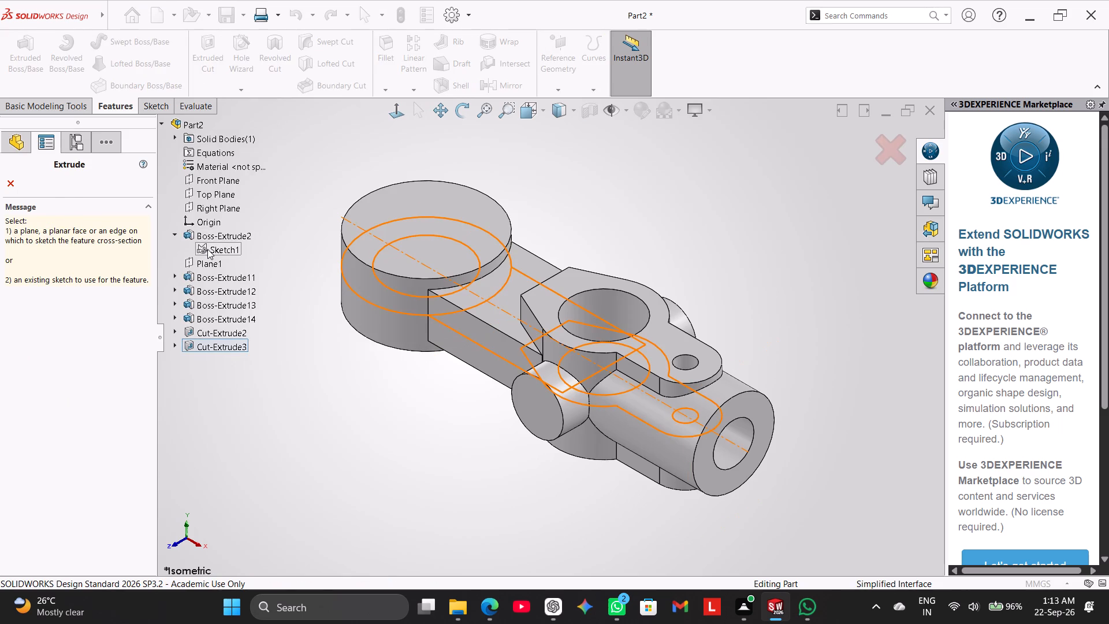
double_click(206, 247)
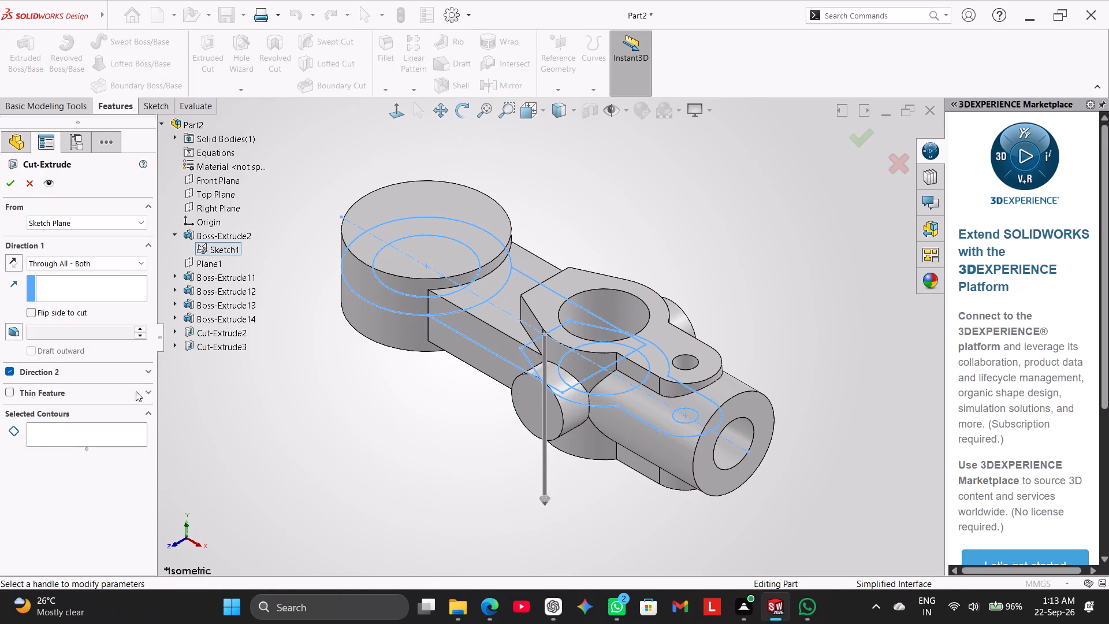
left_click(119, 437)
left_click(375, 258)
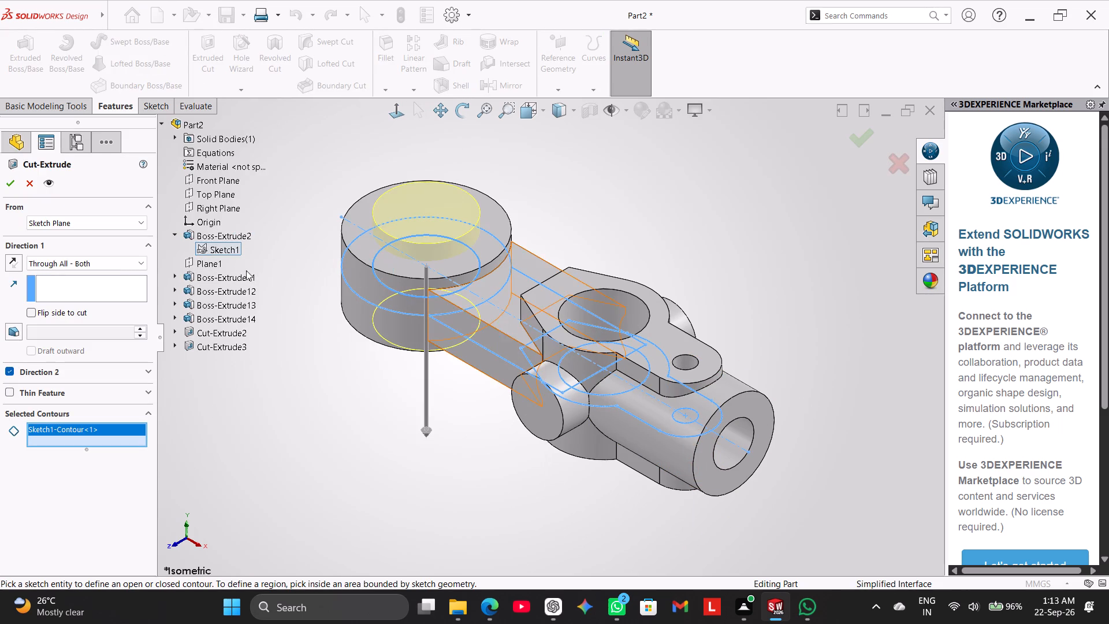
left_click(10, 179)
middle_click_drag(296, 365, 330, 399)
right_click_drag(276, 415, 373, 341)
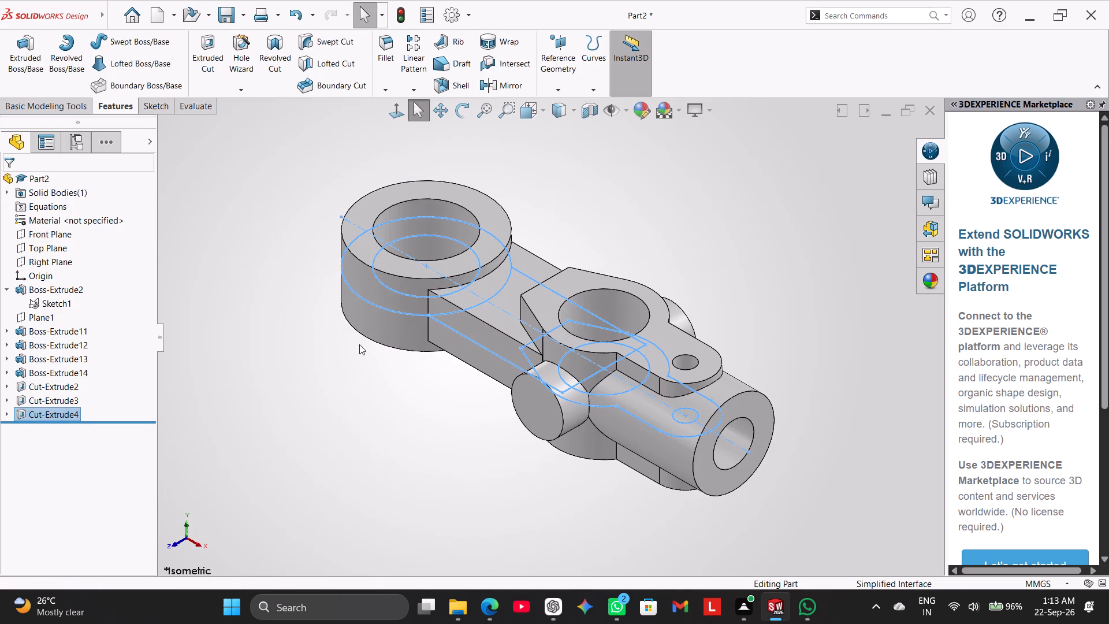
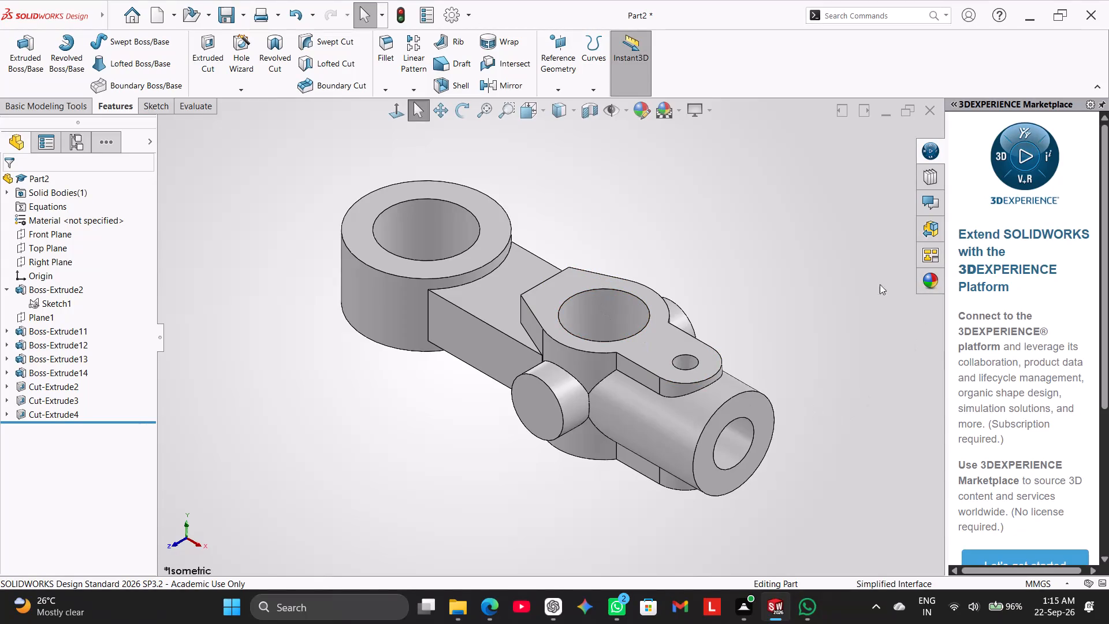
Inspect the bored large boss, arm hole and end-cylinder bore in a face-on Front Plane section, and close the section.
middle_click_drag(688, 239, 712, 241)
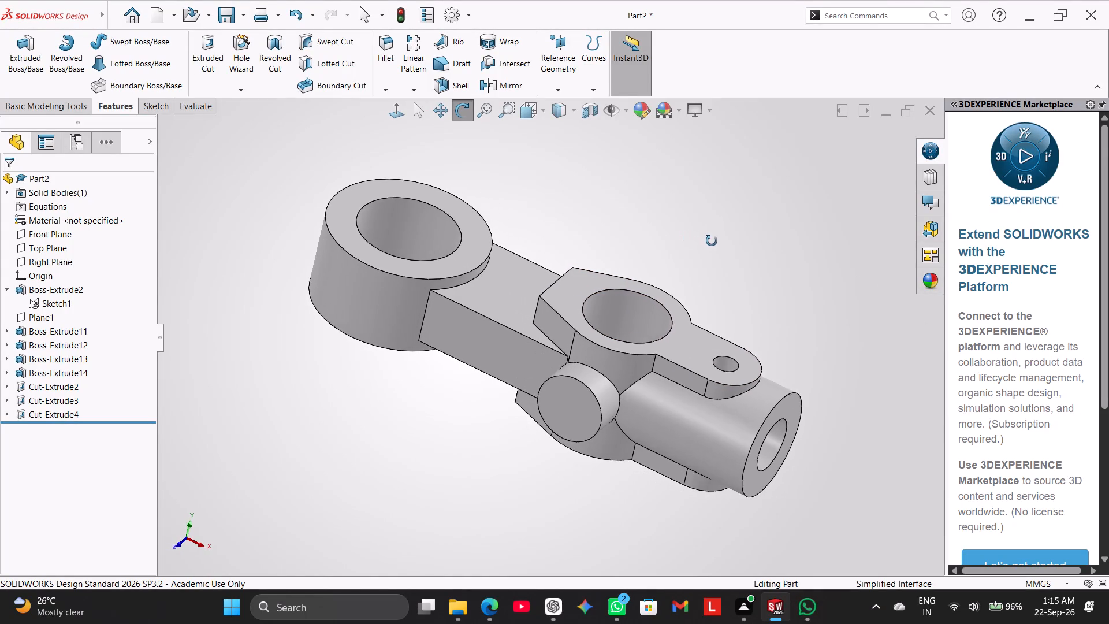
middle_click_drag(712, 241, 711, 258)
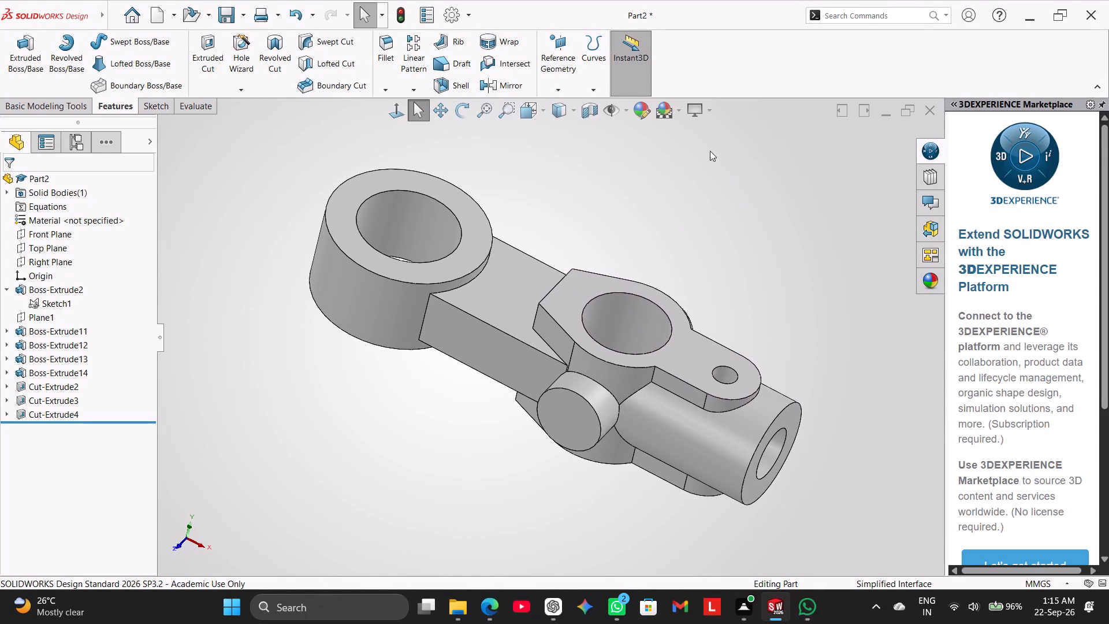
left_click(580, 106)
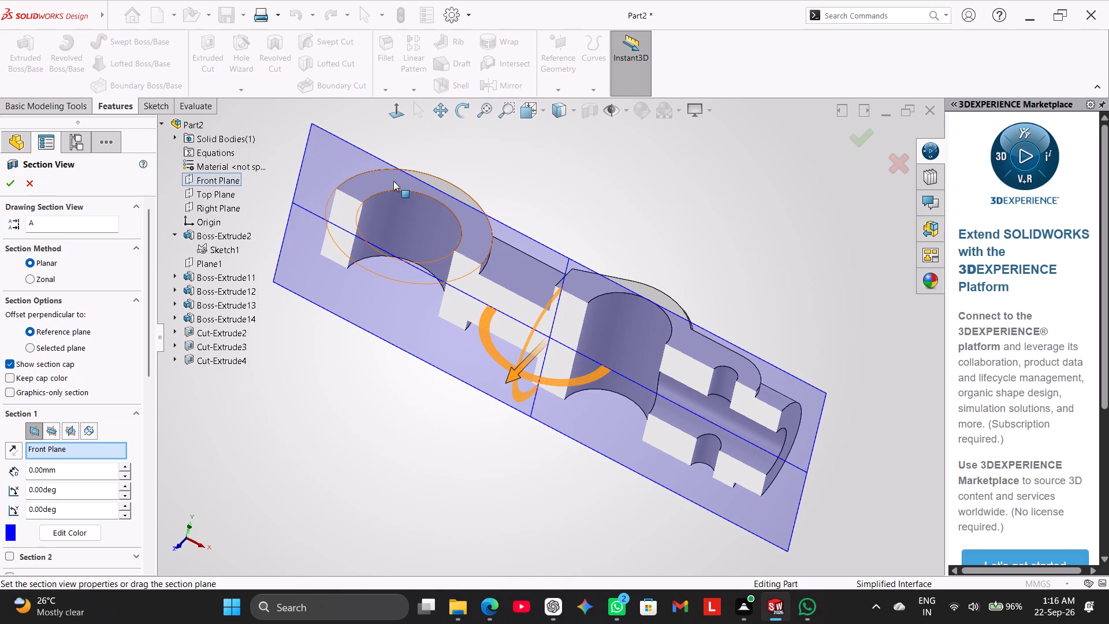
left_click(399, 120)
left_click(591, 147)
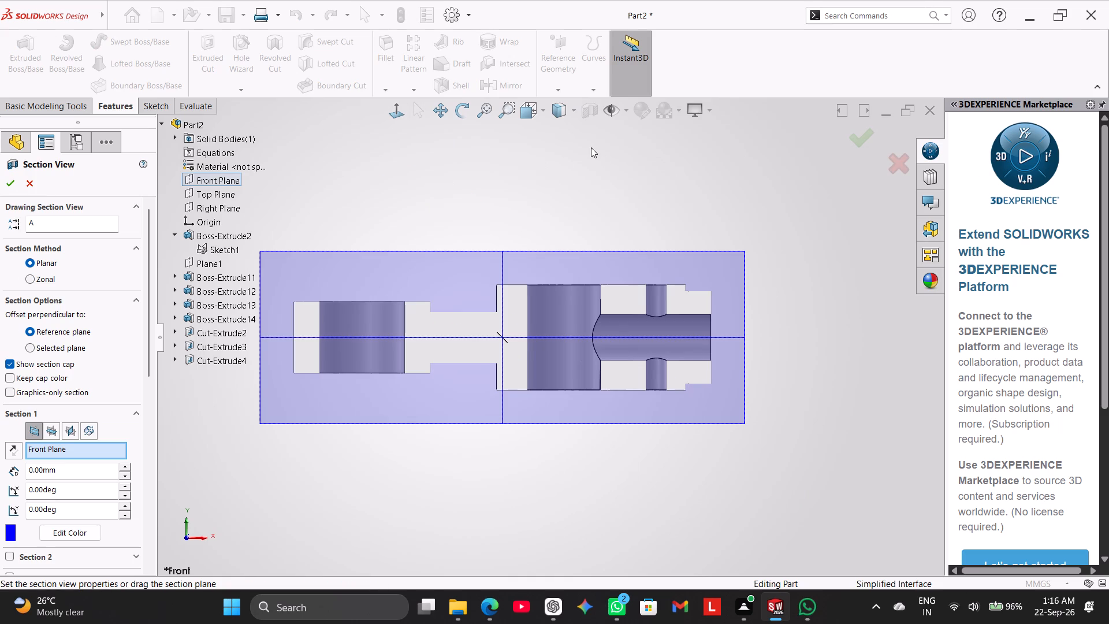
left_click(10, 190)
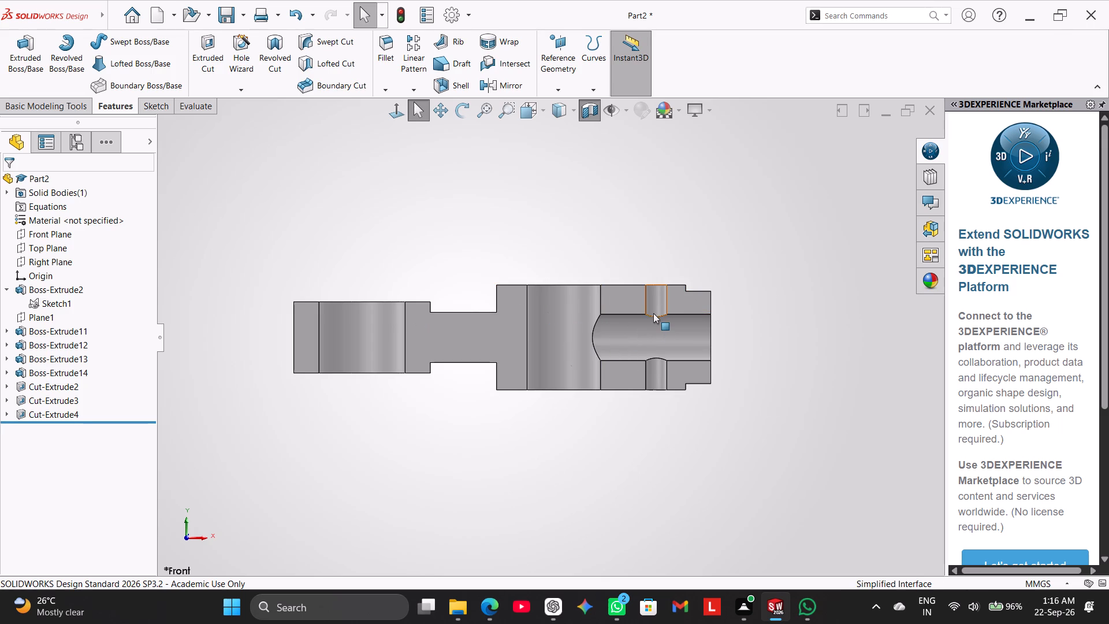
middle_click_drag(682, 242, 680, 329)
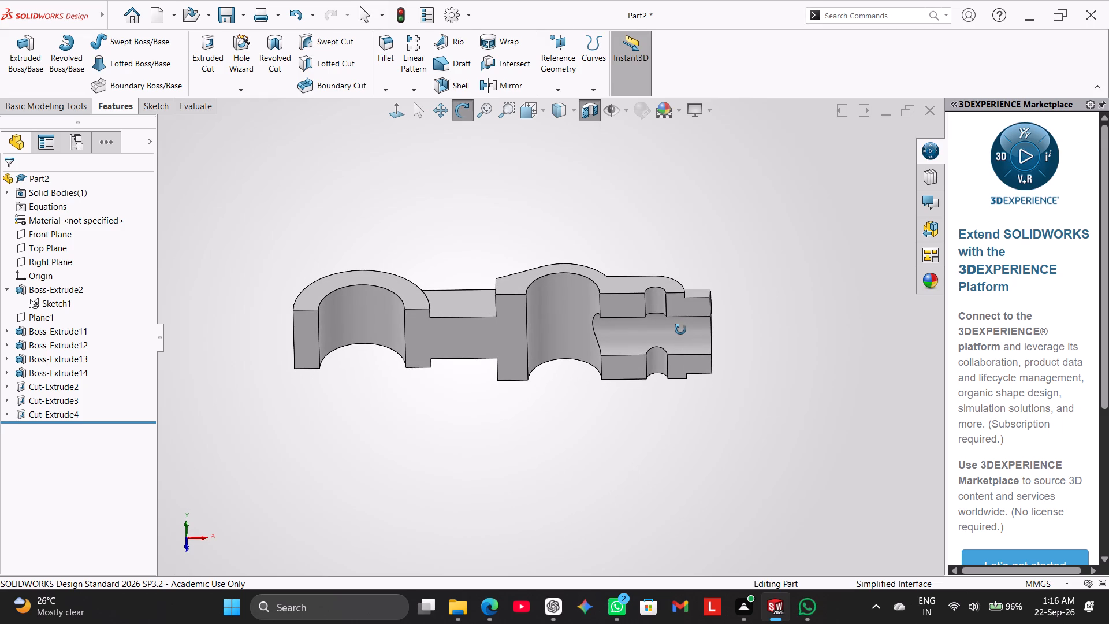
middle_click_drag(680, 329, 690, 295)
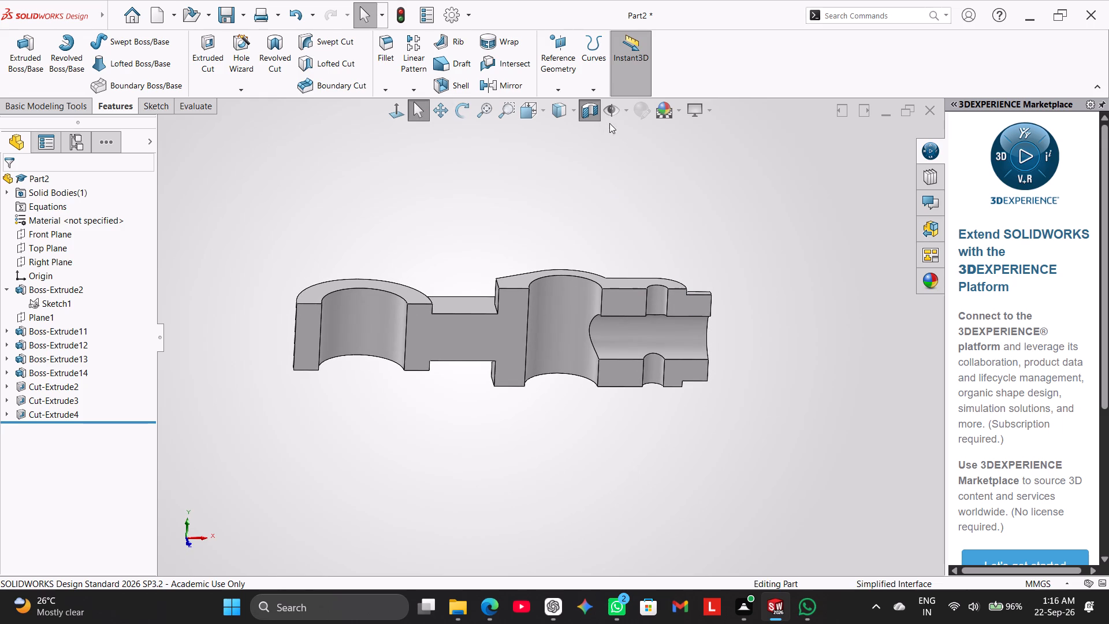
left_click(403, 110)
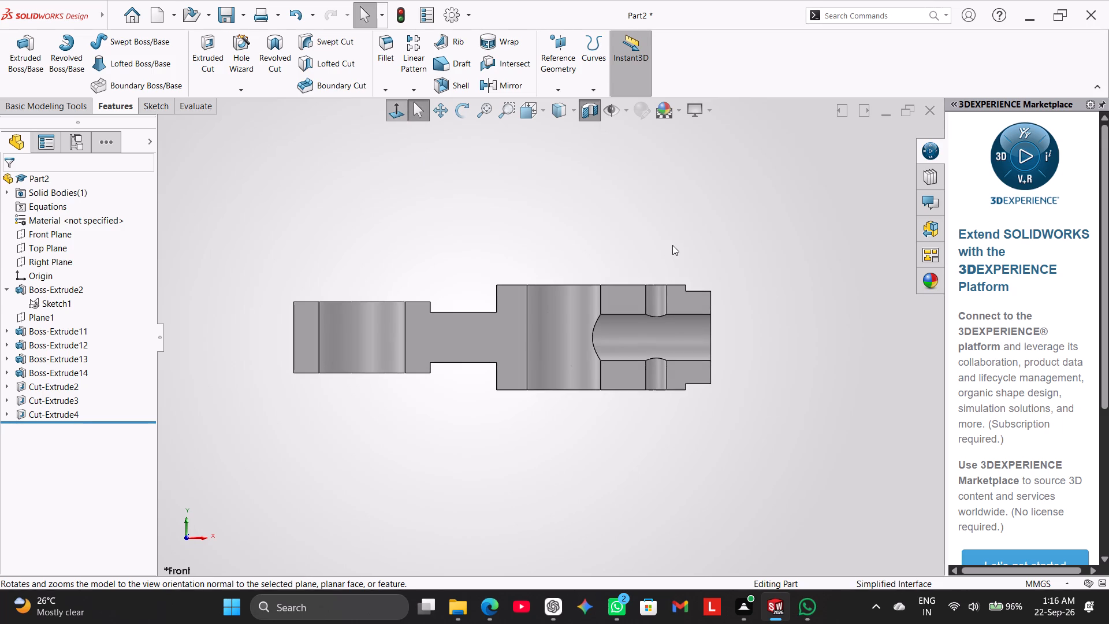
left_click(589, 112)
Edit Sketch1 to set the small hole circle at the arm's rounded tip to 12 mm diameter, and exit the sketch.
middle_click_drag(524, 202, 523, 304)
scroll(524, 202, "down", 1)
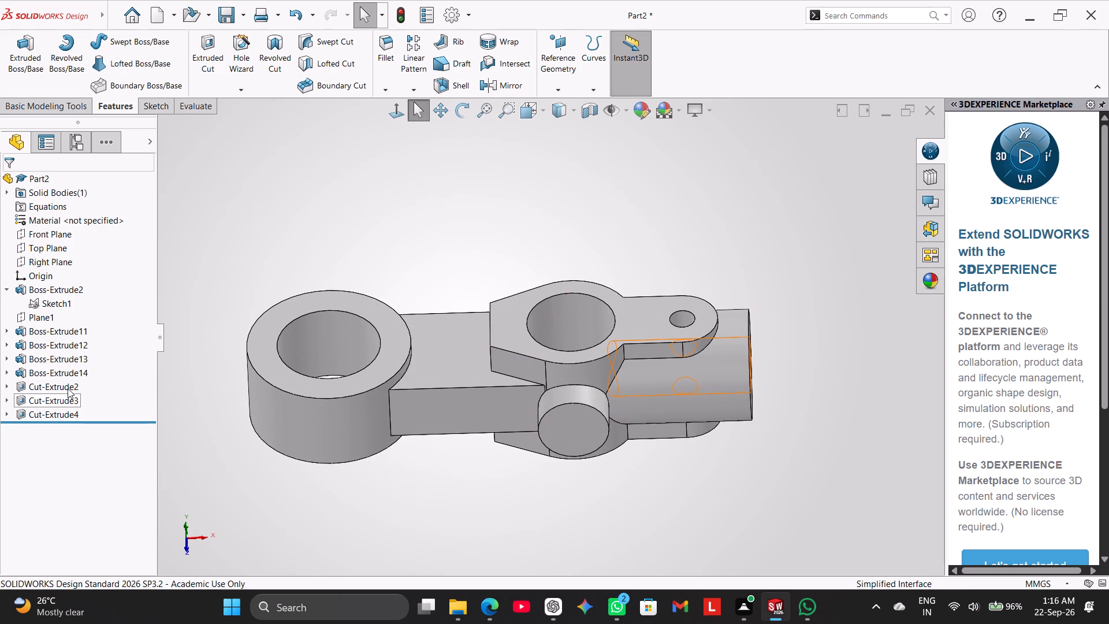
left_click(0, 340)
left_click(5, 340)
right_click(48, 357)
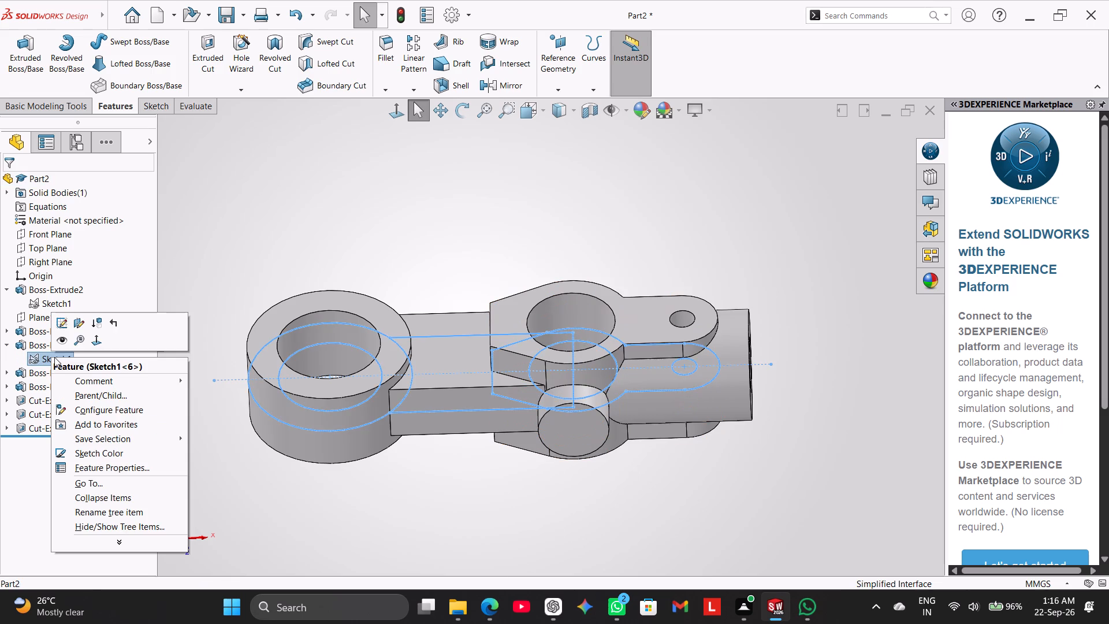
left_click(65, 322)
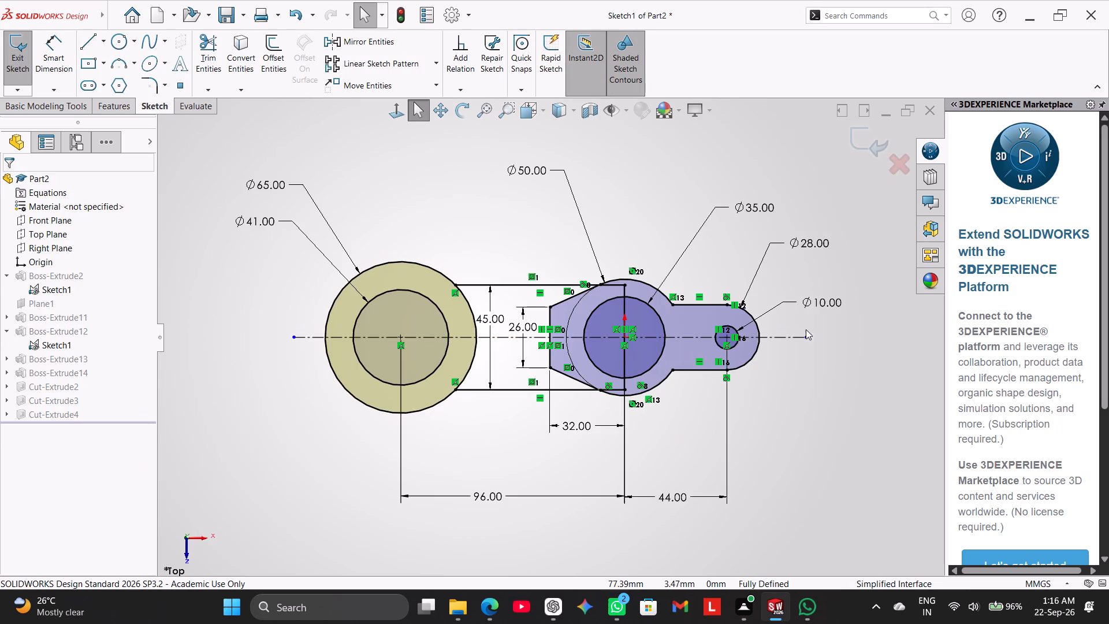
double_click(820, 299)
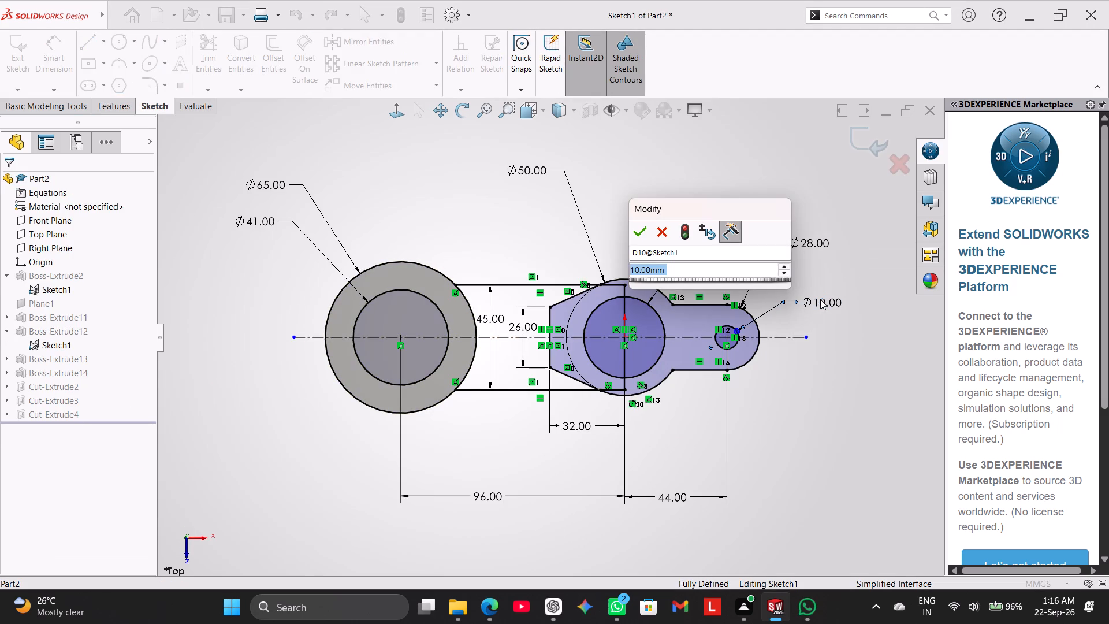
type("12")
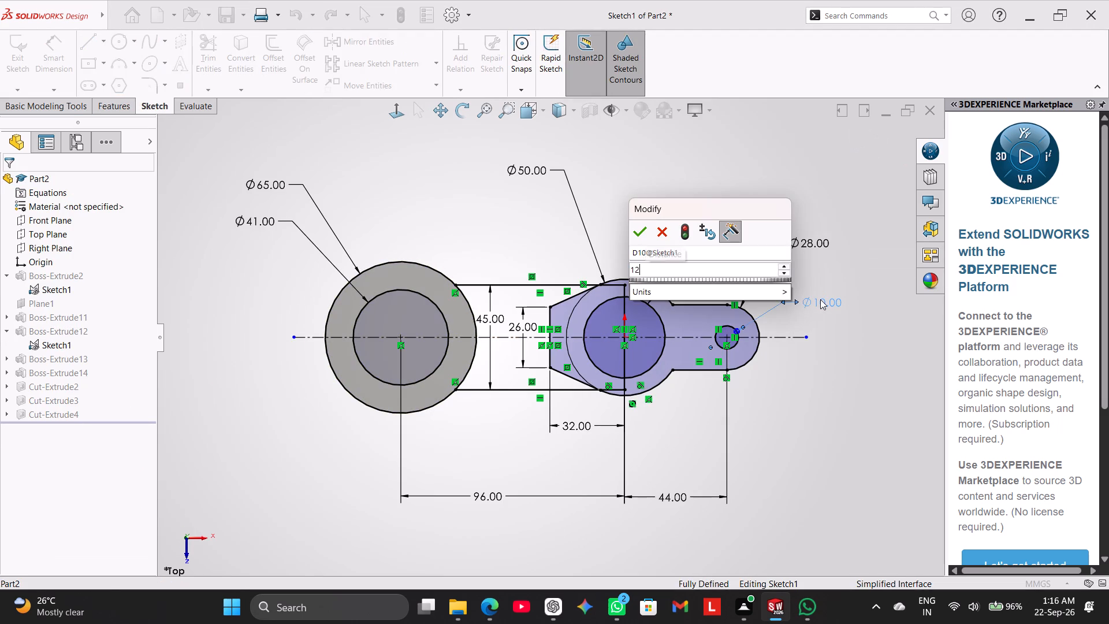
key("Return")
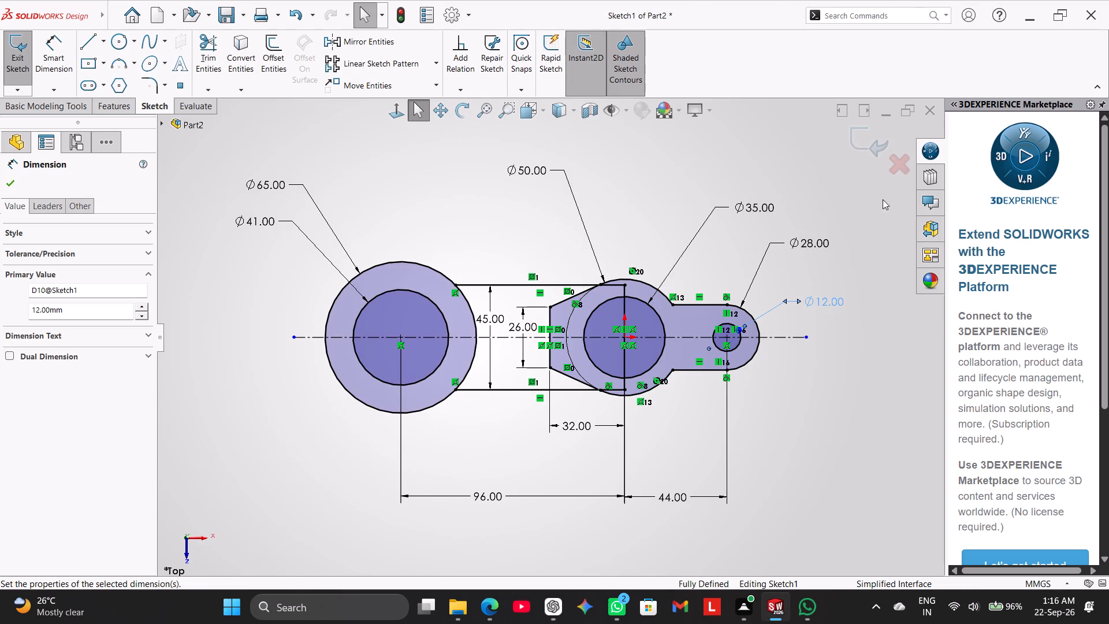
left_click(876, 408)
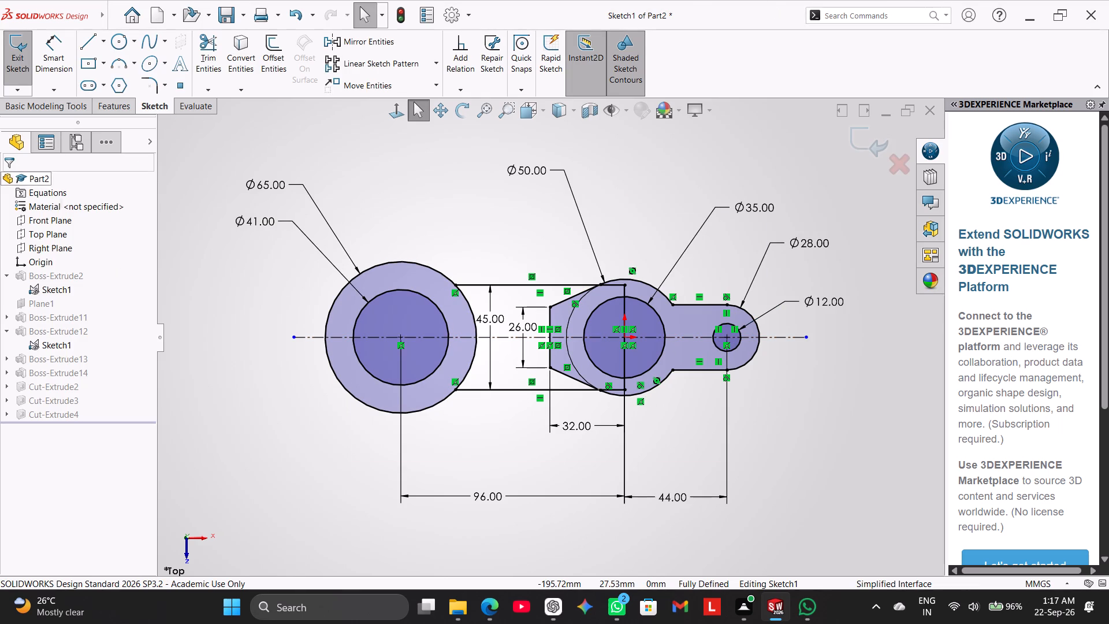
left_click(21, 62)
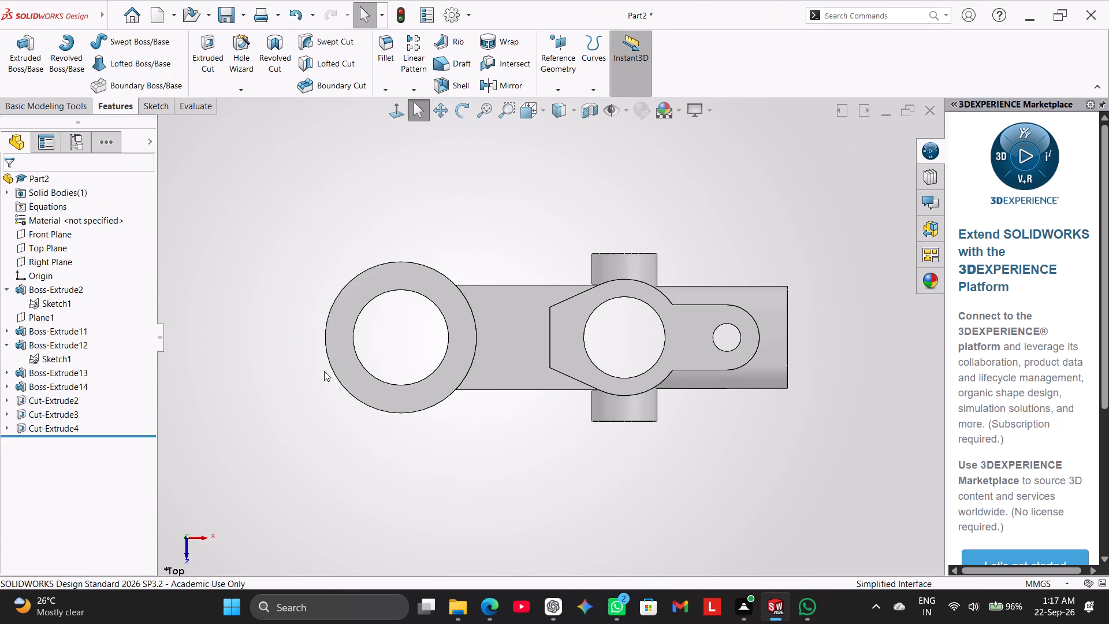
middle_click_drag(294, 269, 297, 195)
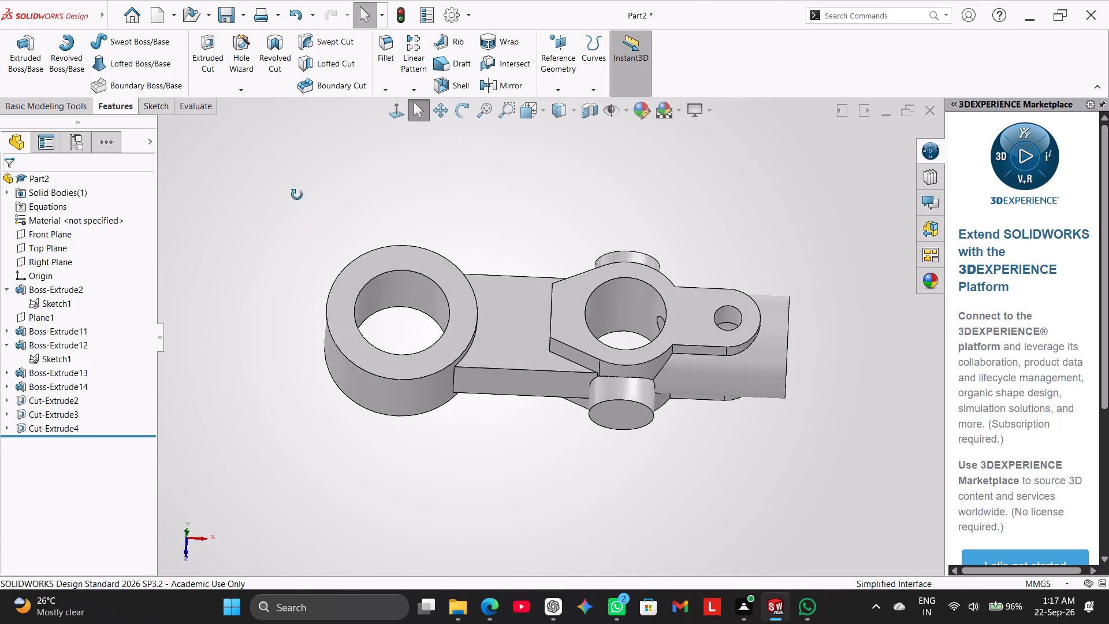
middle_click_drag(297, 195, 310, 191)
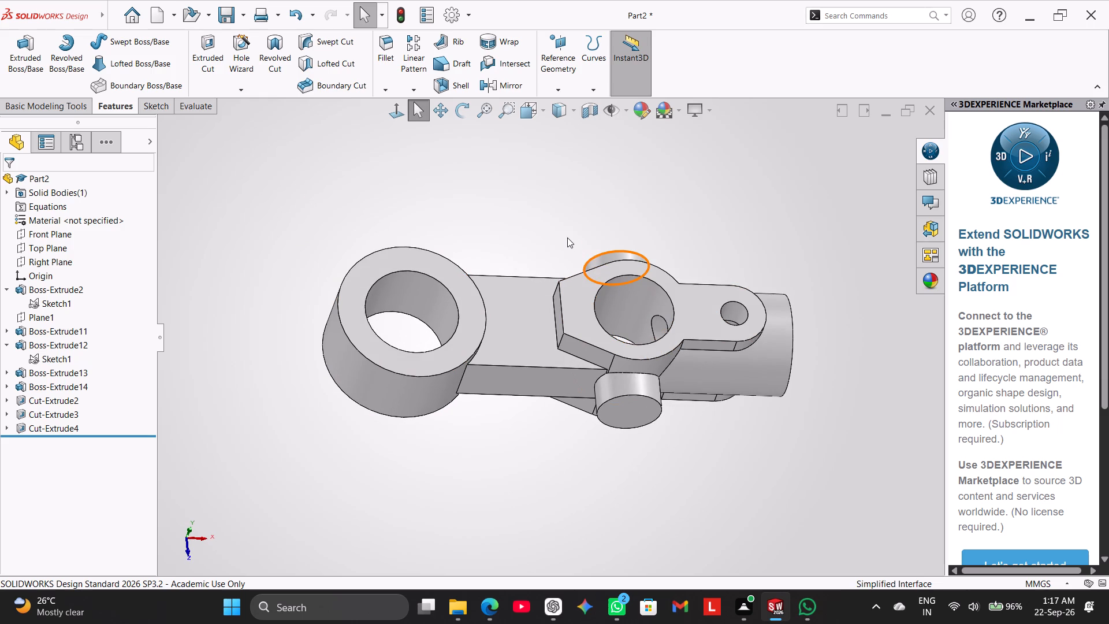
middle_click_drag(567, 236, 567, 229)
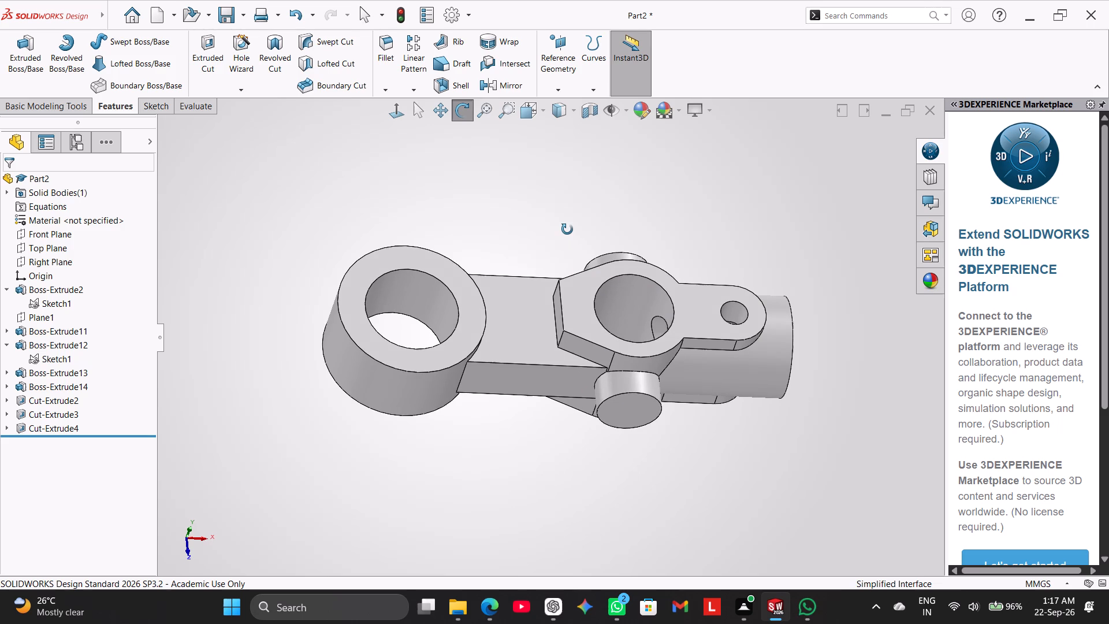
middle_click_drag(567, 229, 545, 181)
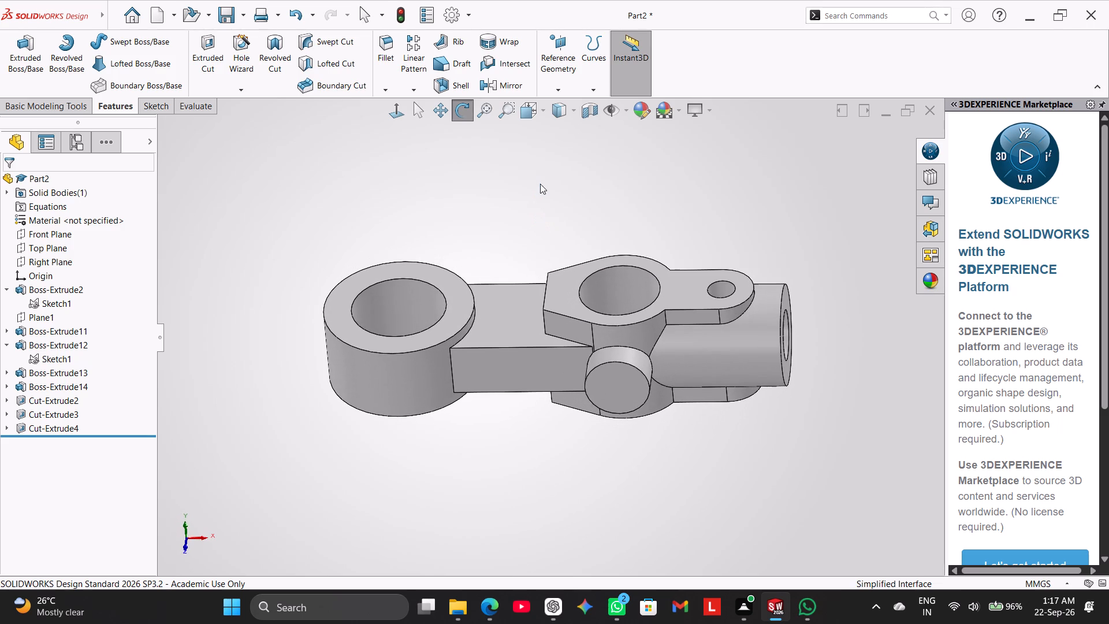
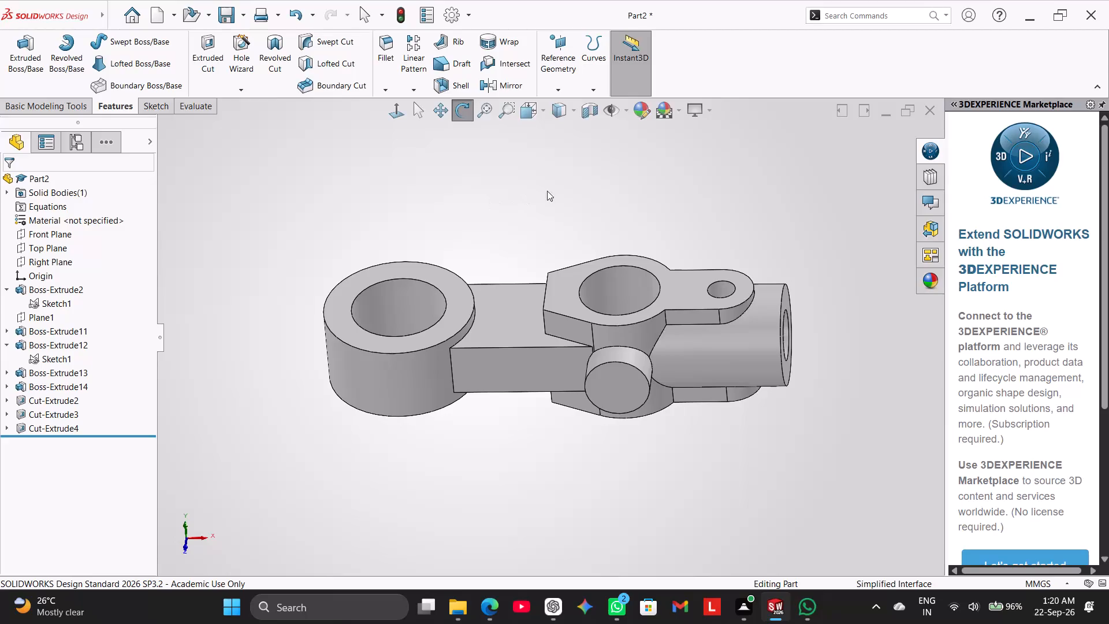
Start a constant-size fillet with a 3 mm radius and select the four edges where the web meets the large boss.
middle_click_drag(553, 187, 544, 187)
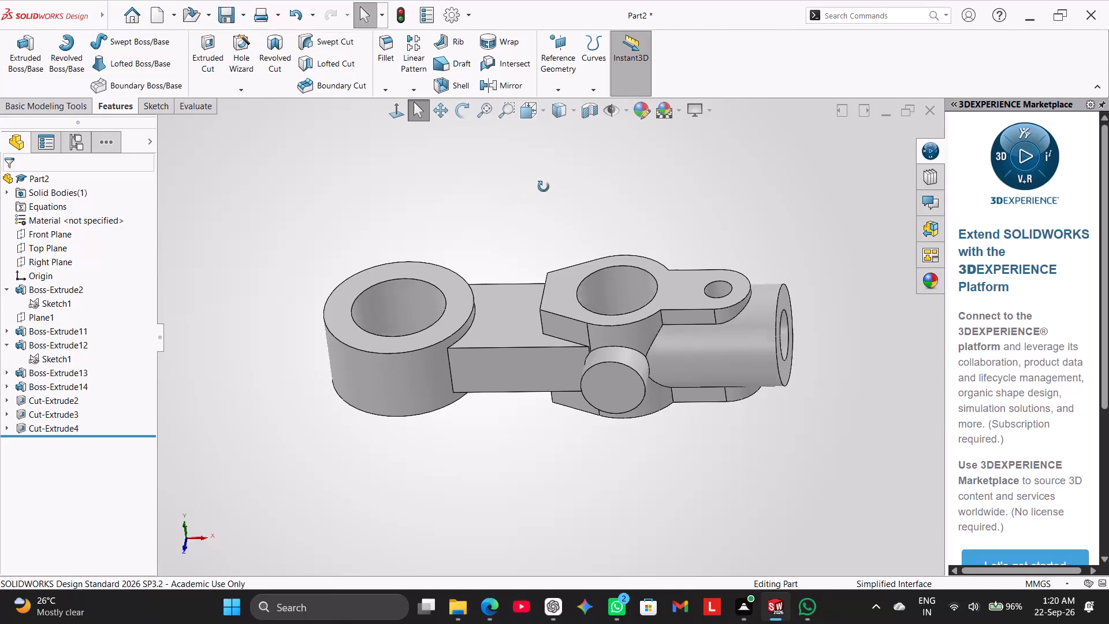
middle_click_drag(544, 187, 511, 190)
left_click(393, 49)
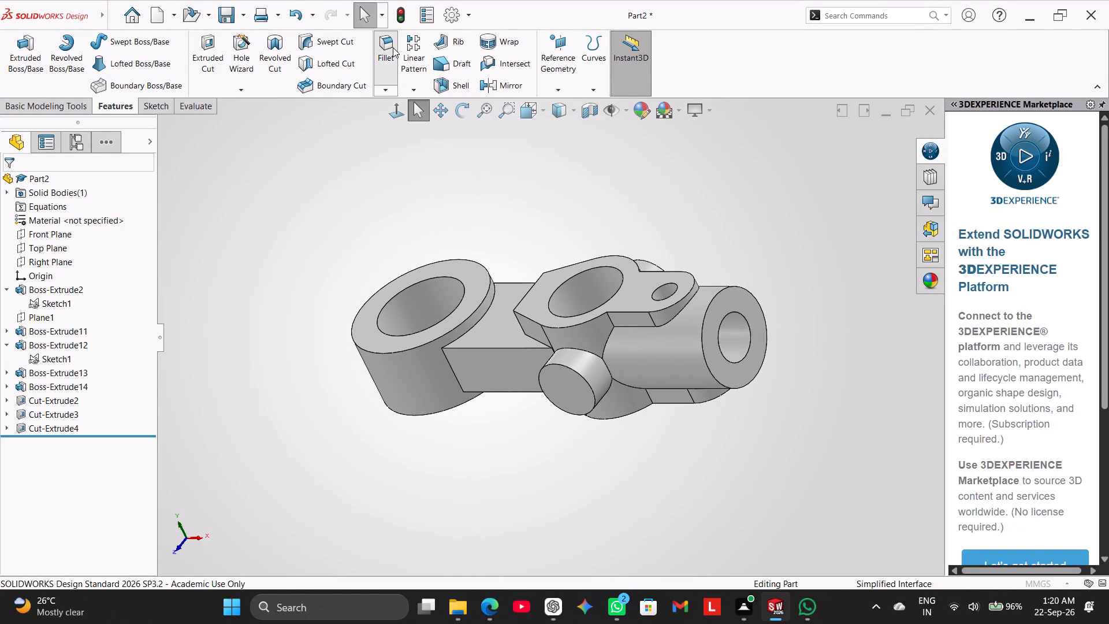
left_click(23, 244)
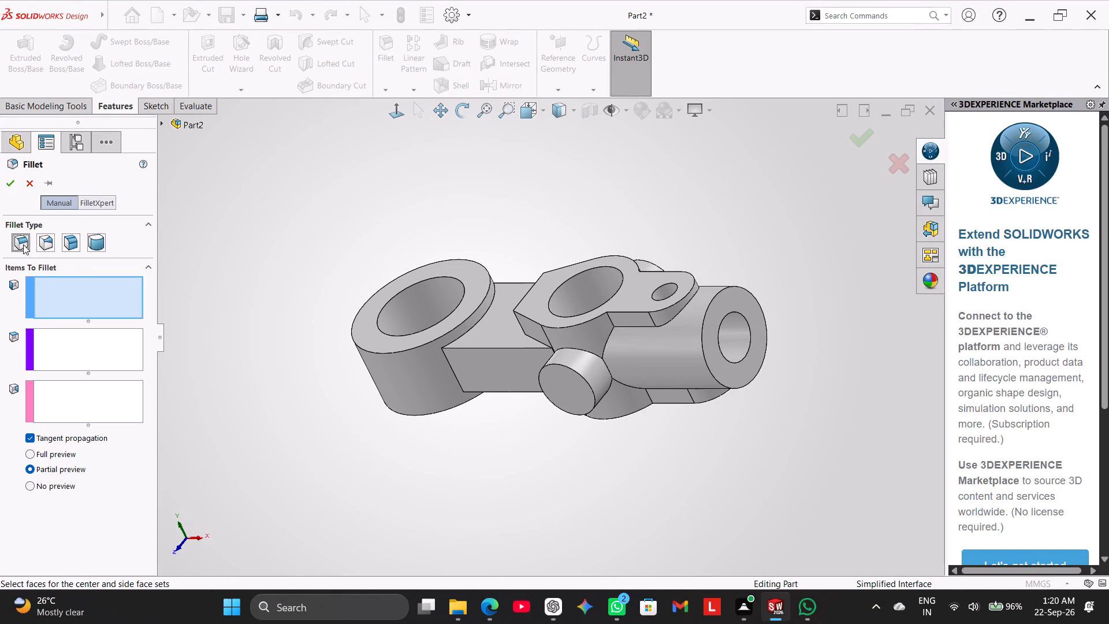
double_click(73, 452)
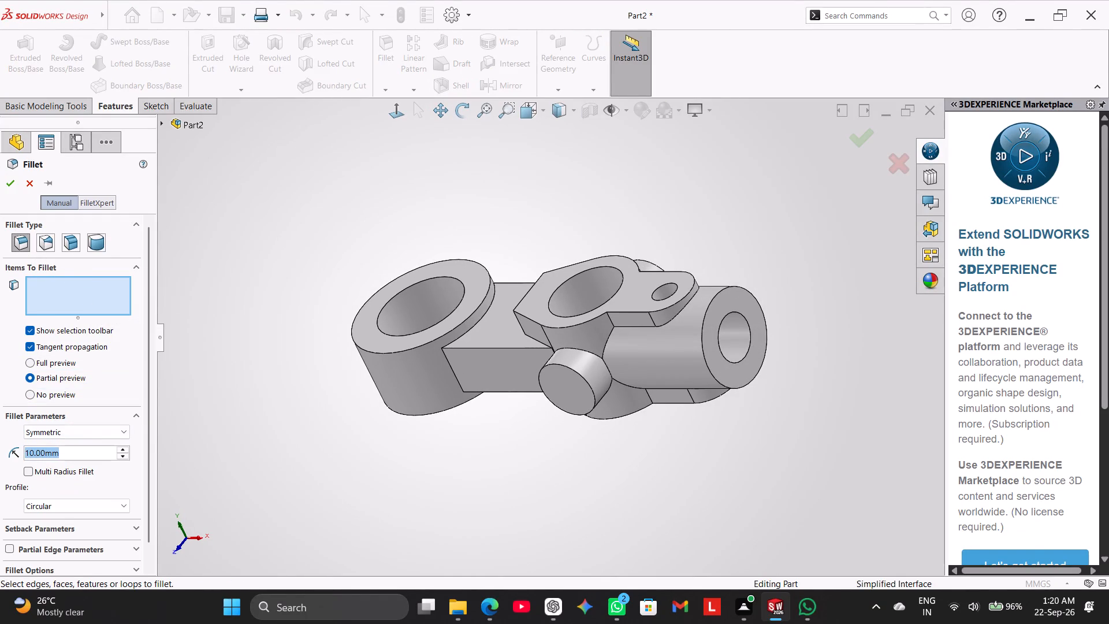
key("3")
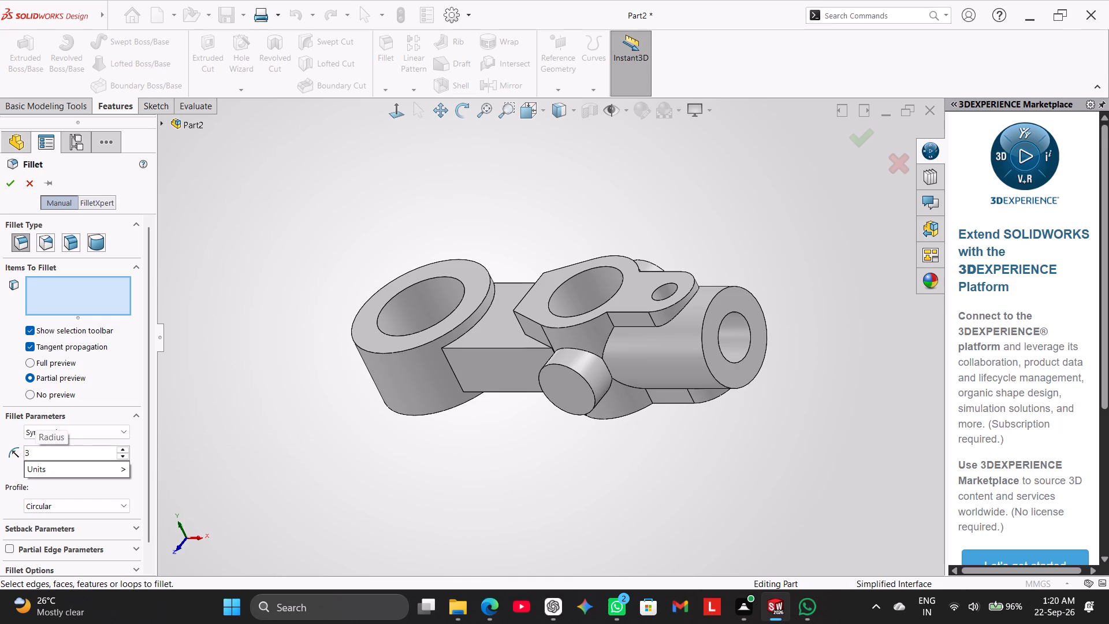
left_click(273, 349)
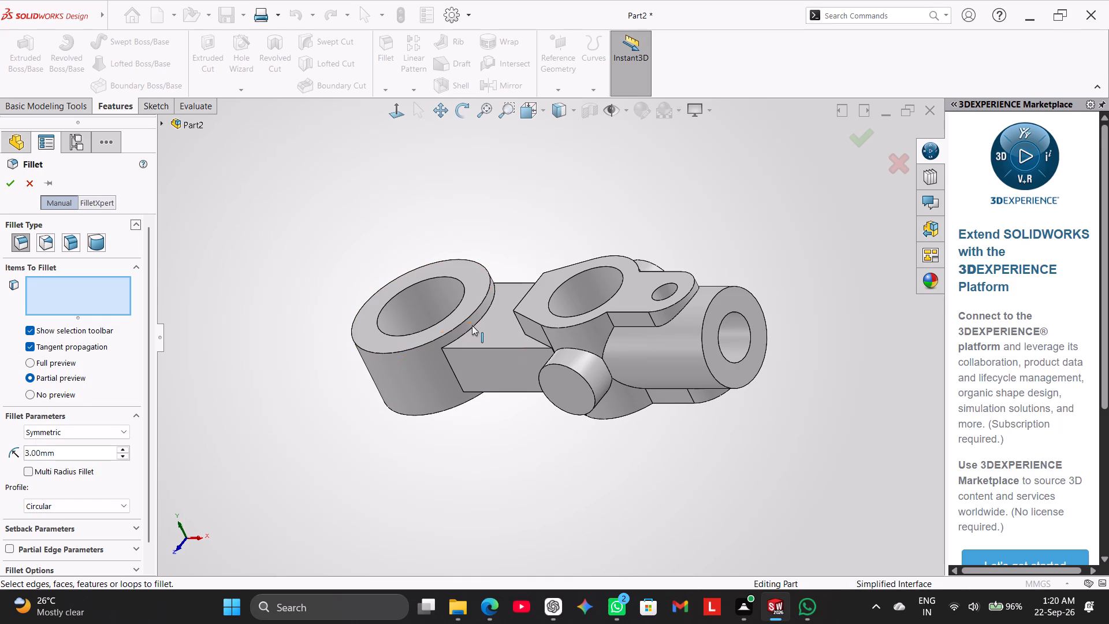
left_click(472, 325)
left_click(449, 367)
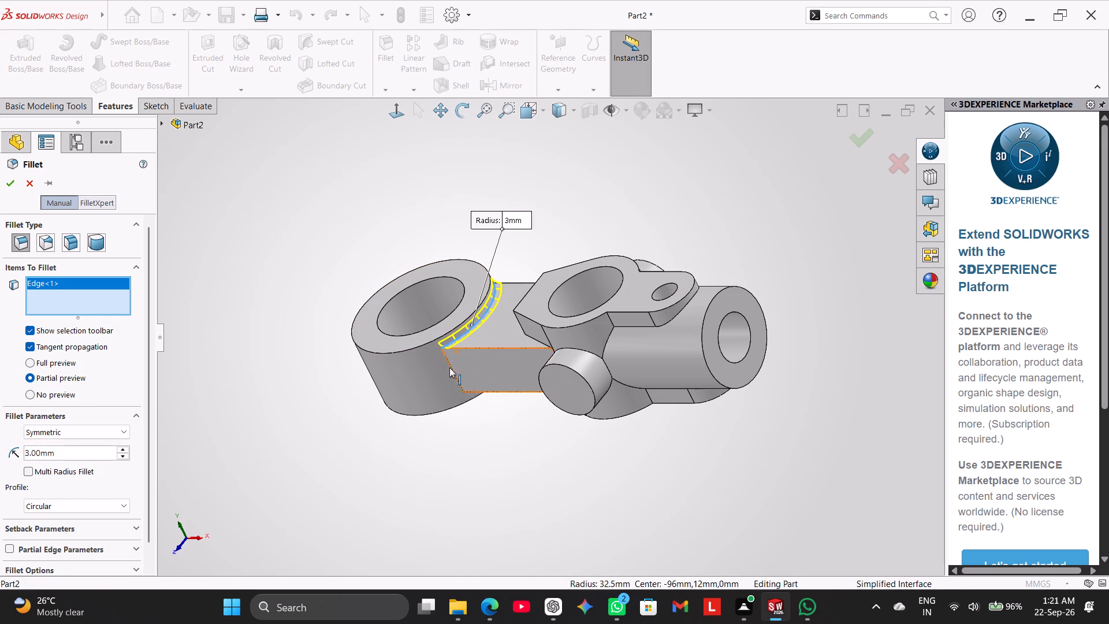
middle_click_drag(492, 453, 512, 270)
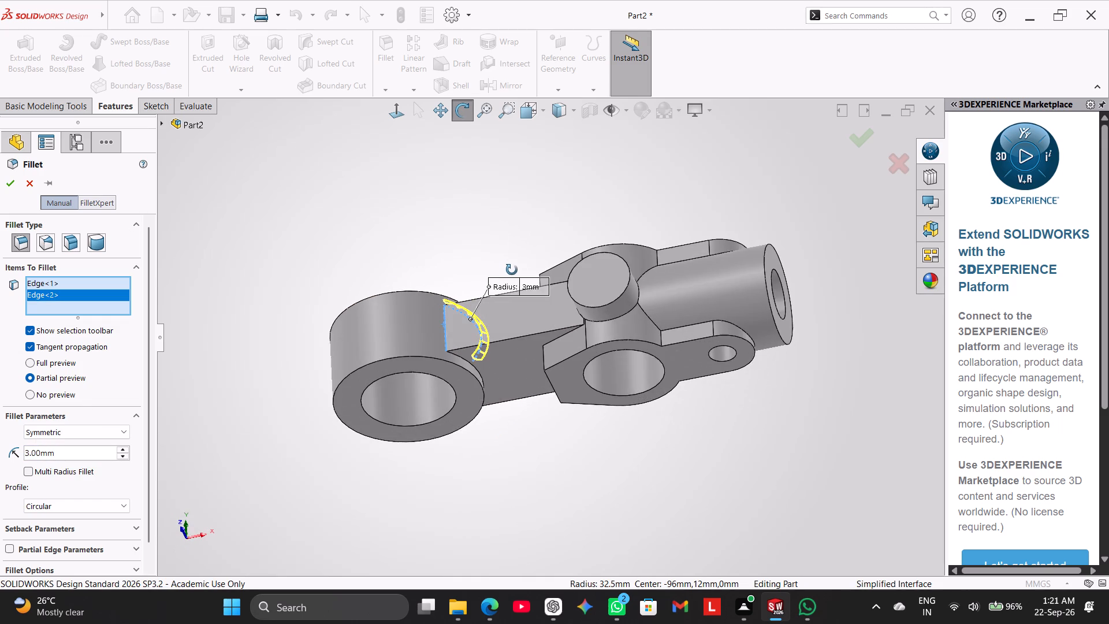
middle_click_drag(512, 270, 512, 268)
middle_click_drag(538, 474, 499, 429)
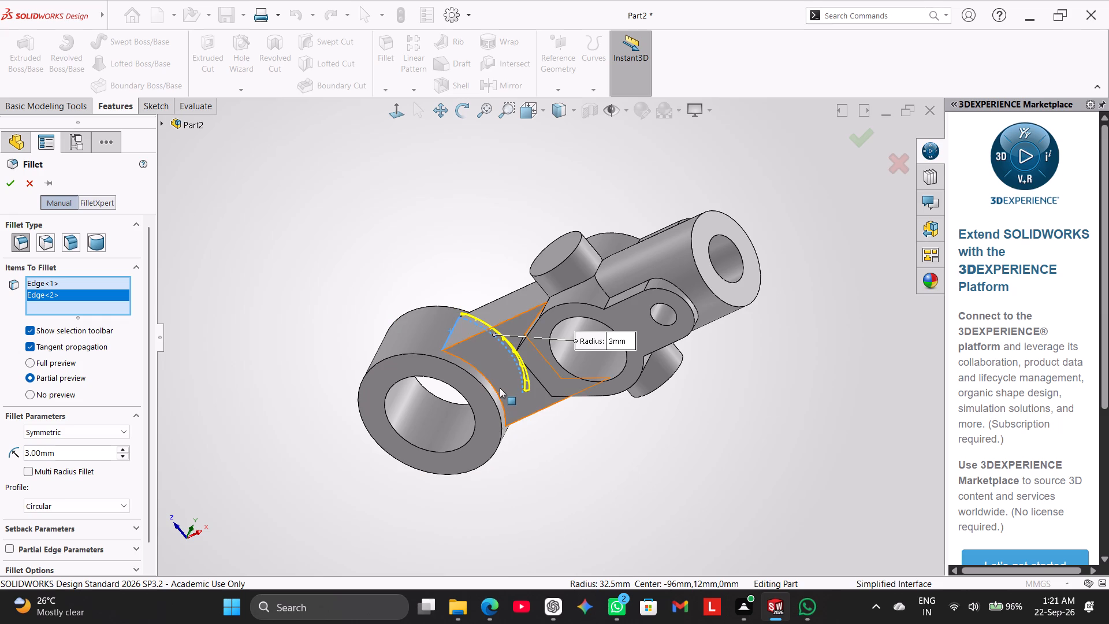
left_click(494, 387)
middle_click_drag(528, 441, 469, 358)
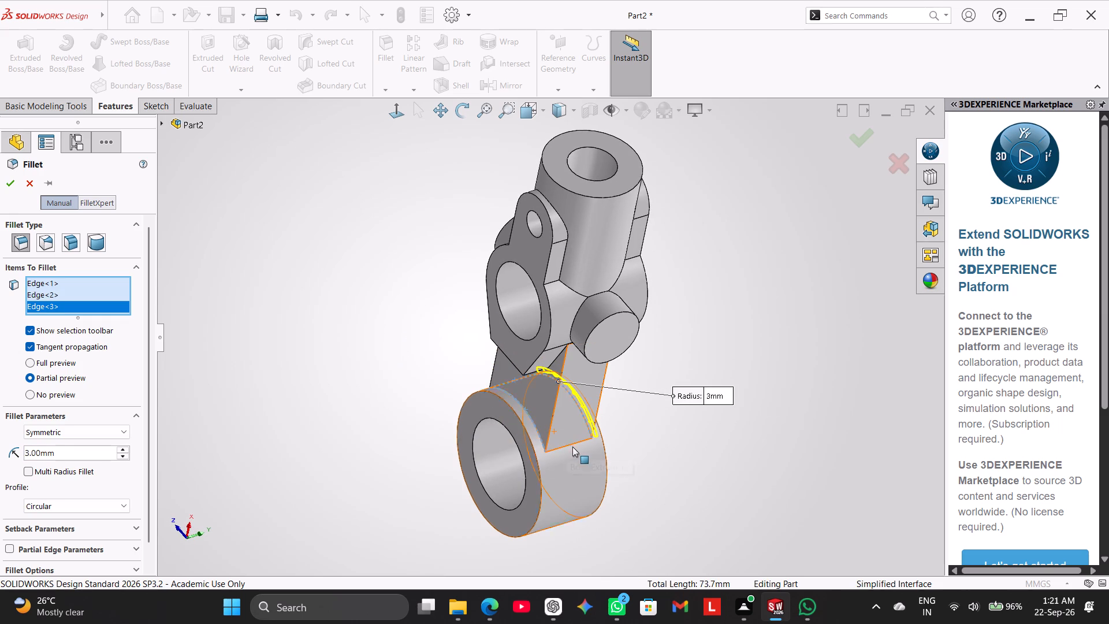
left_click(572, 444)
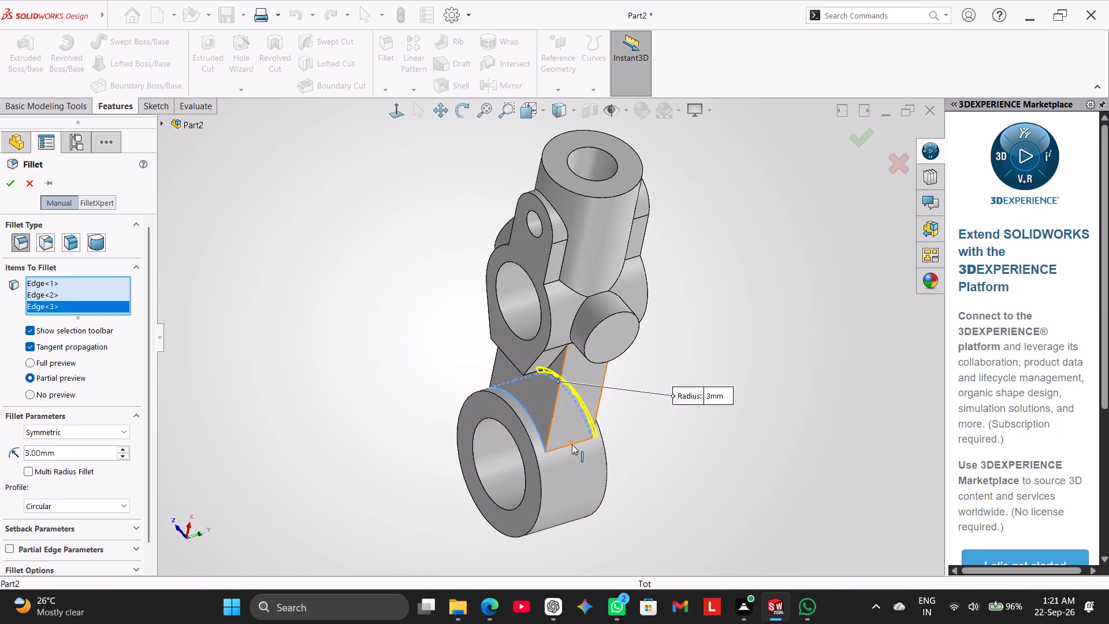
Add to the 3 mm fillet the edges where the end cylinder meets the first arm plate's sides and rounded tip, continuing toward the cross boss.
middle_click_drag(666, 343, 748, 499)
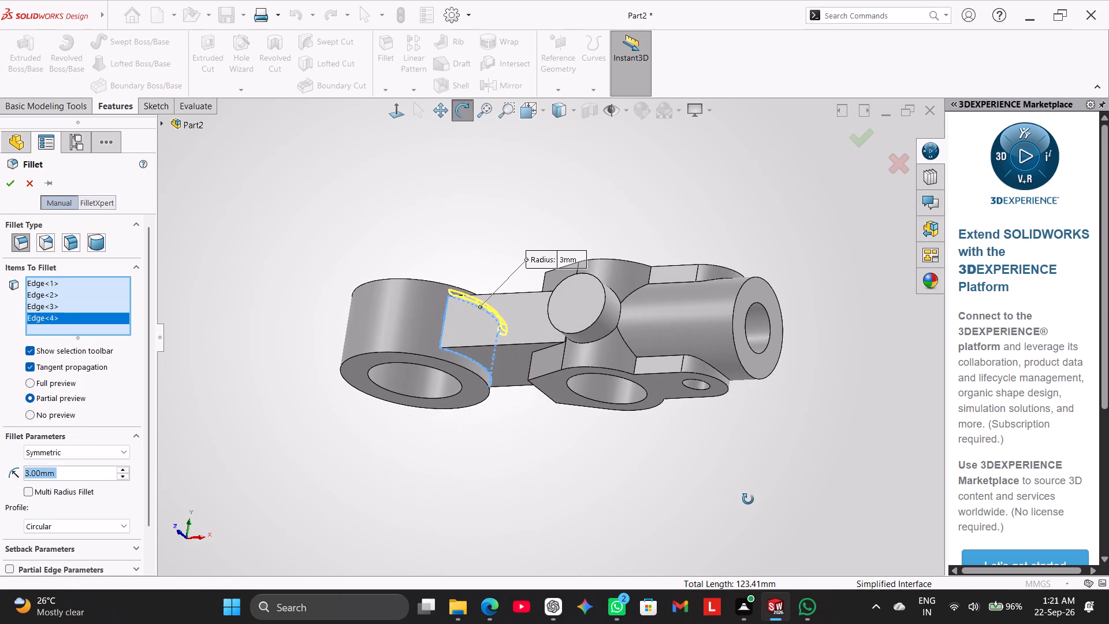
middle_click_drag(748, 499, 760, 497)
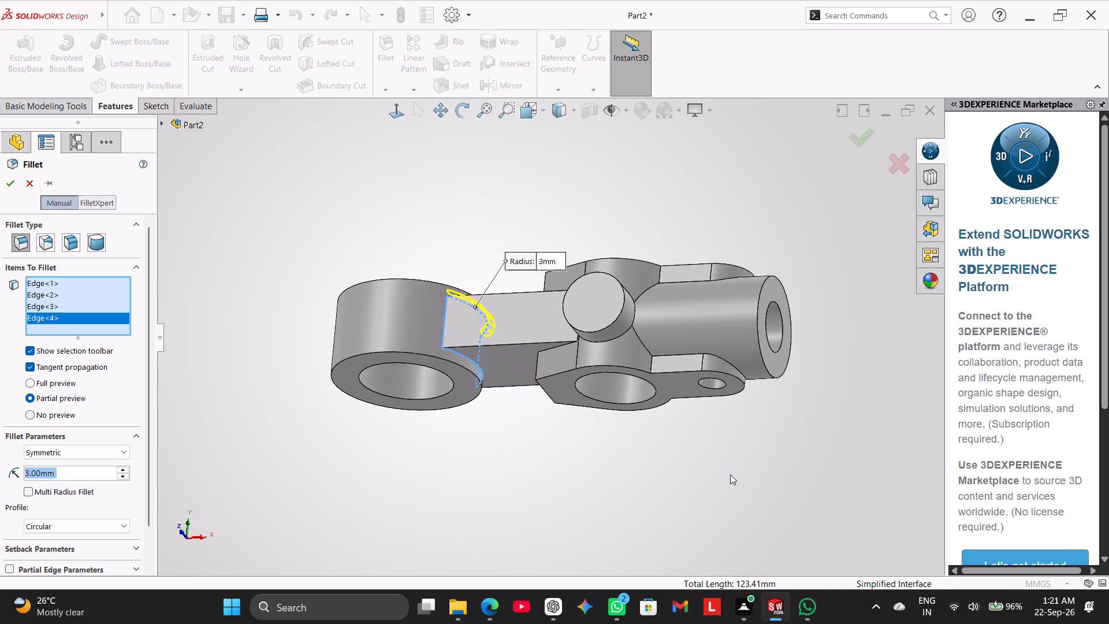
middle_click_drag(661, 478, 671, 539)
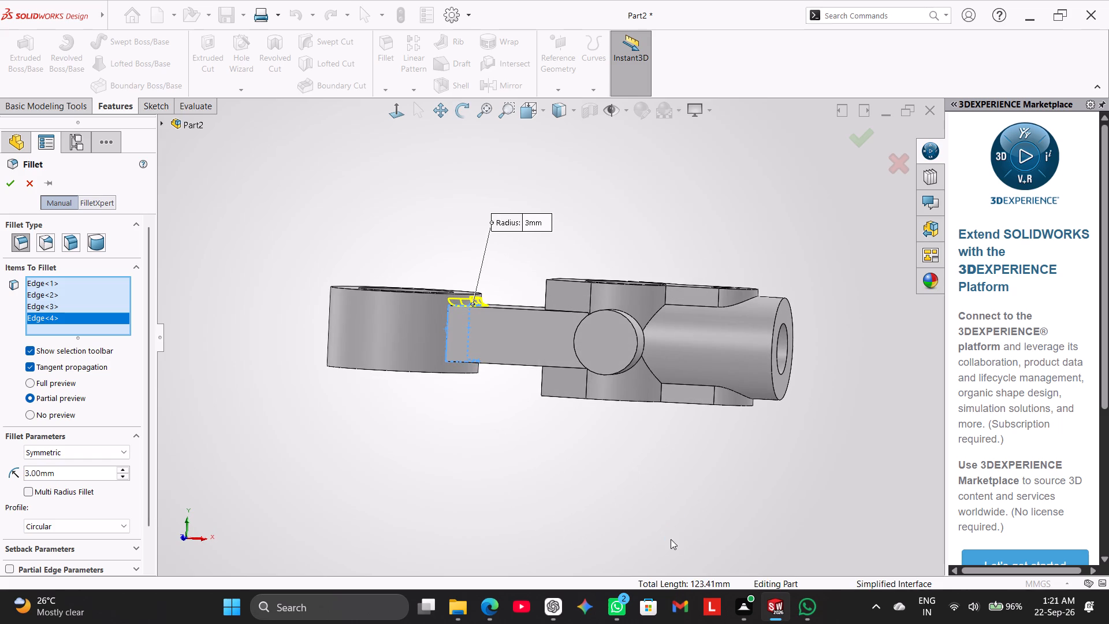
left_click(653, 319)
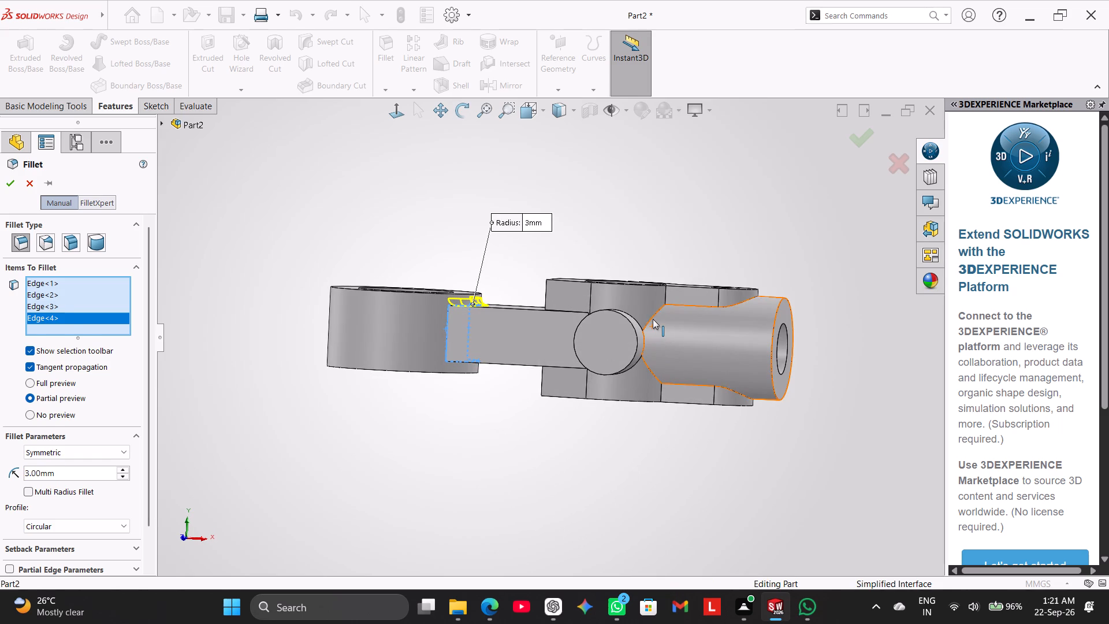
left_click(689, 304)
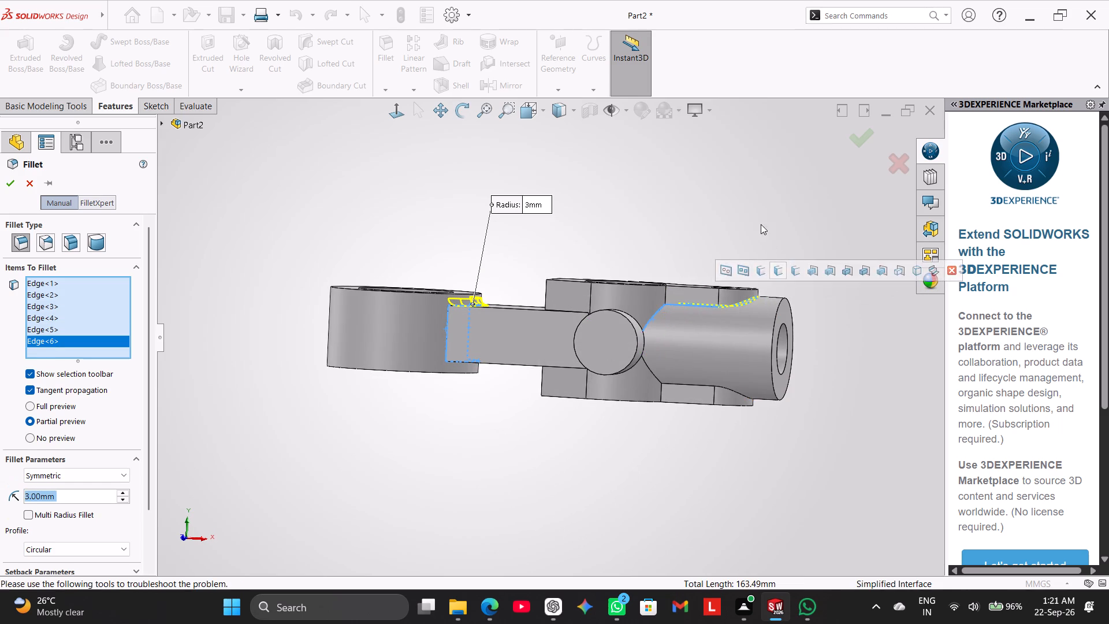
middle_click_drag(756, 216, 691, 290)
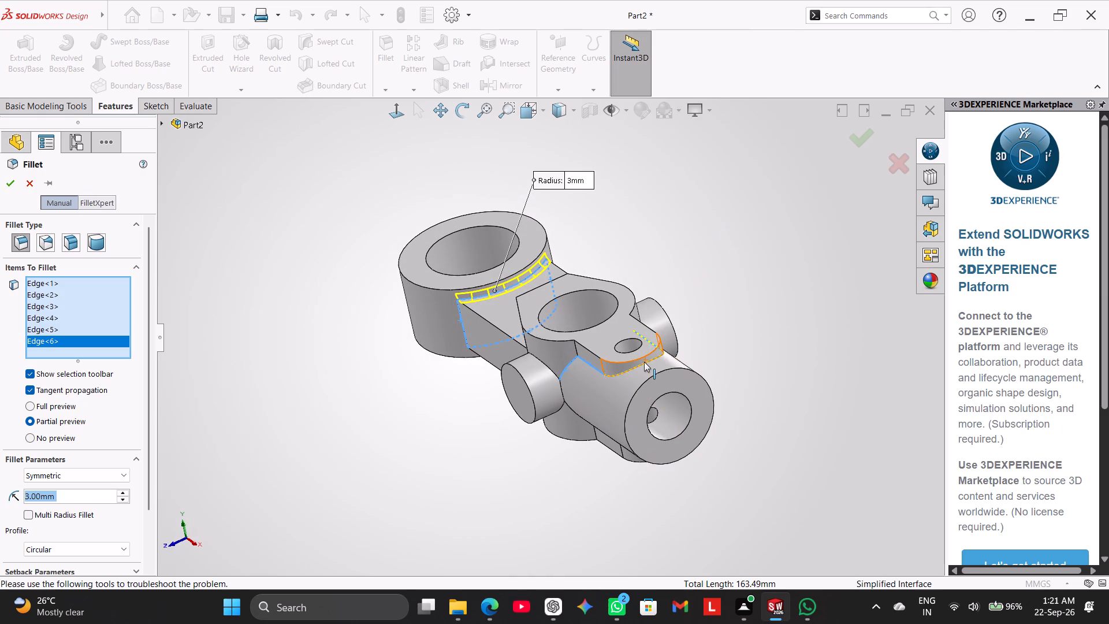
left_click(644, 363)
middle_click_drag(743, 234, 733, 248)
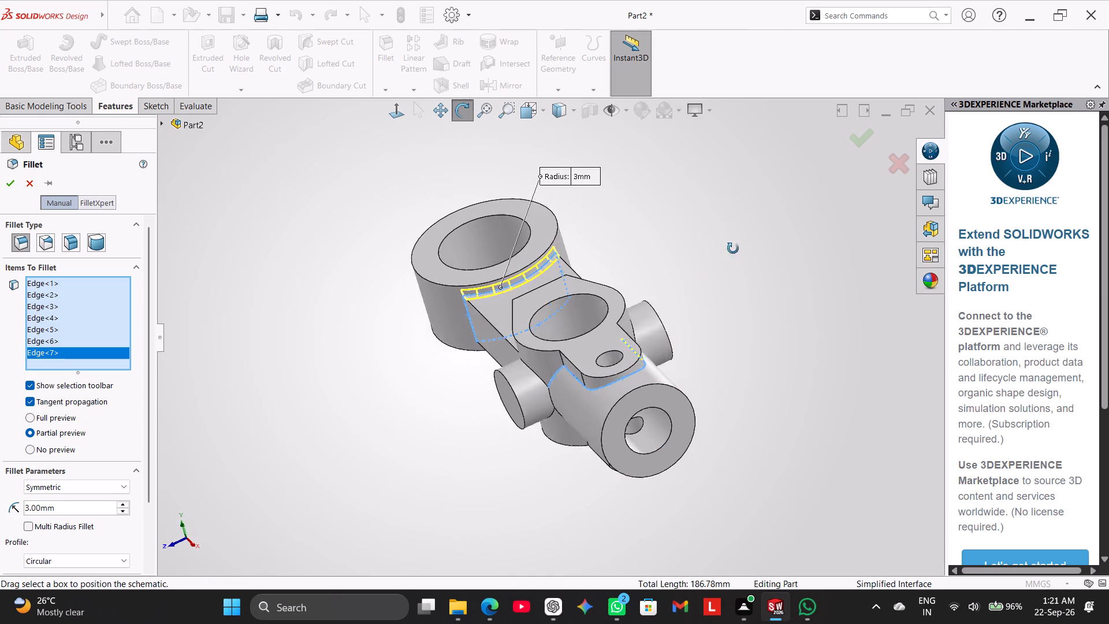
middle_click_drag(733, 248, 658, 306)
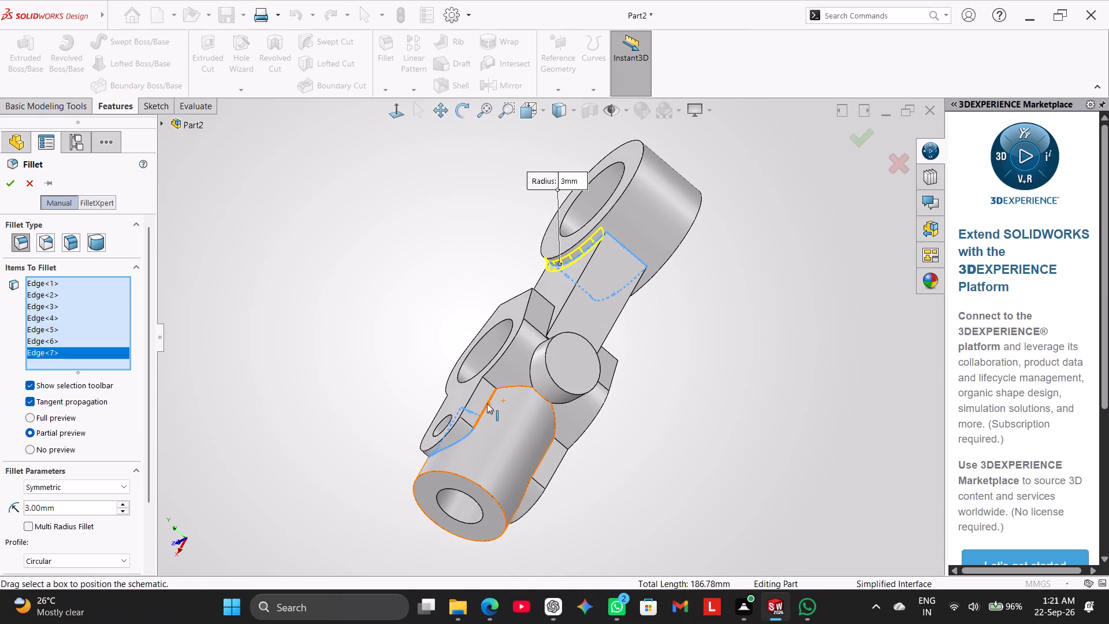
left_click(486, 406)
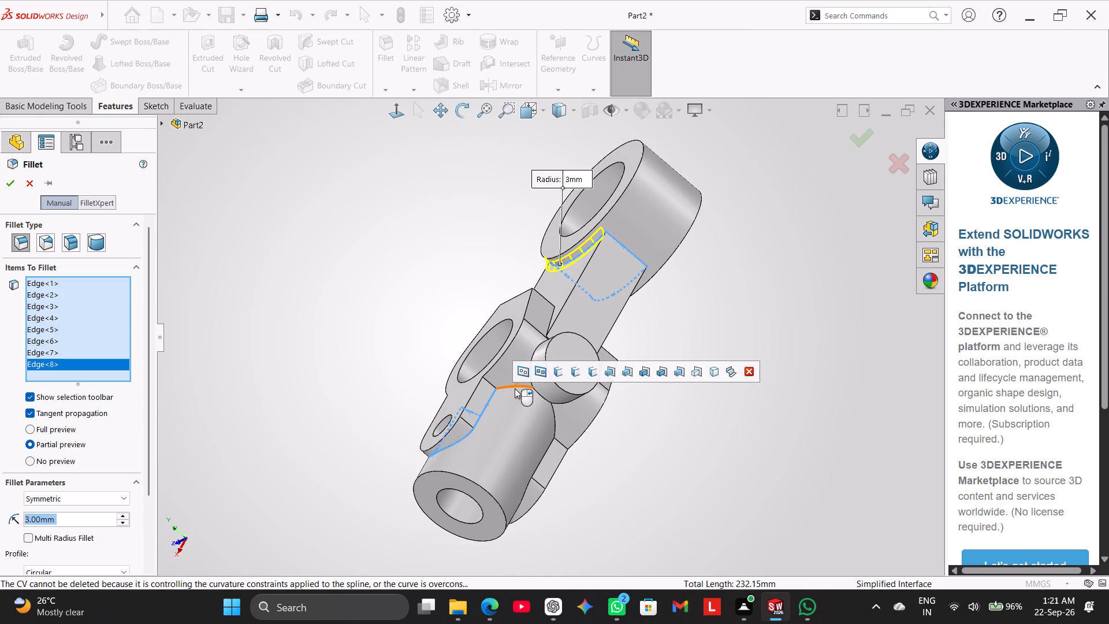
left_click(515, 388)
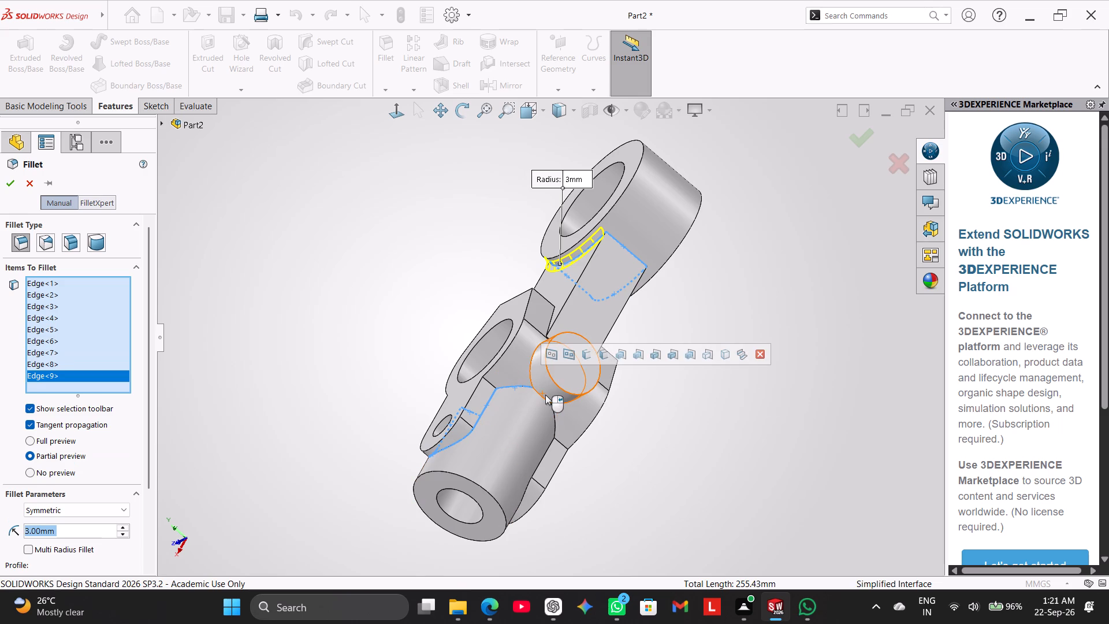
left_click(541, 397)
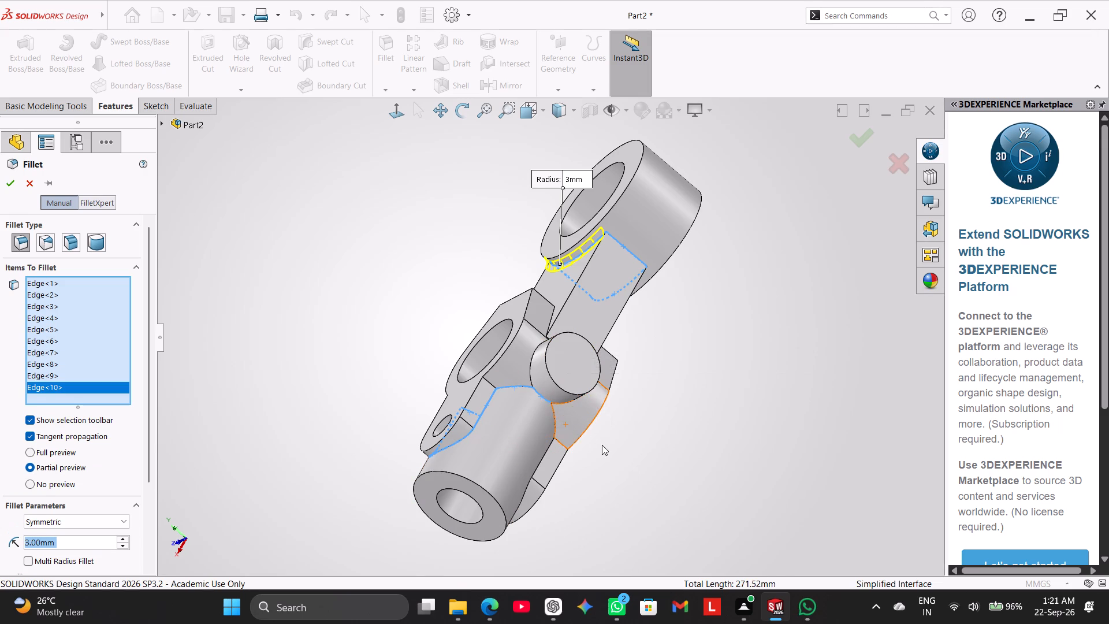
Add to the 3 mm fillet the edges where the end cylinder meets the second arm plate's sides, rounded tip and large-hole boss.
middle_click_drag(596, 440, 571, 399)
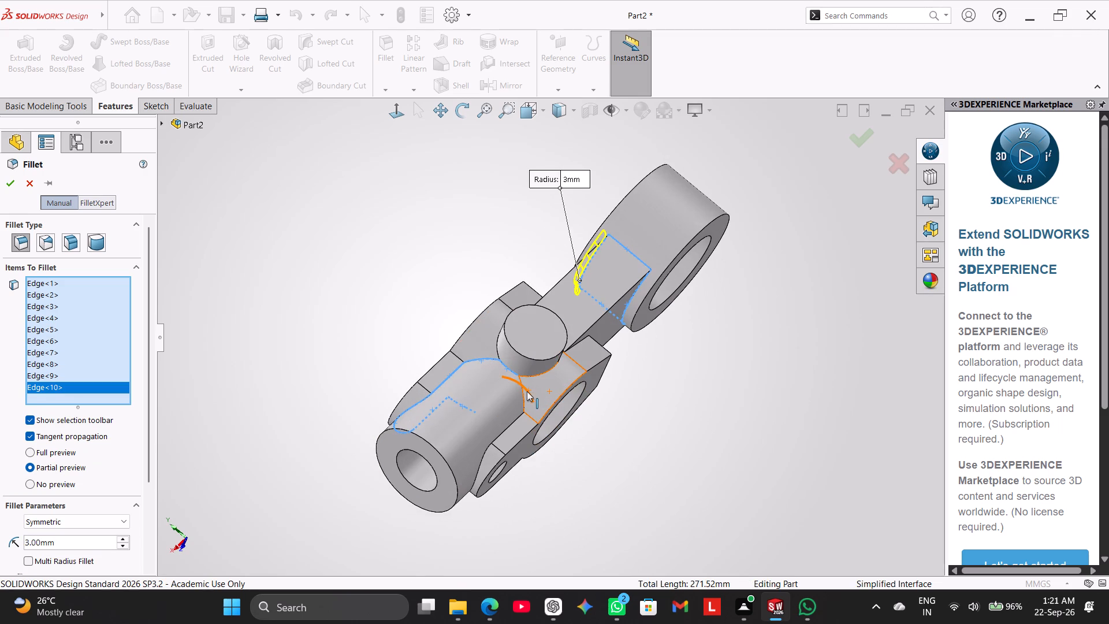
left_click(523, 392)
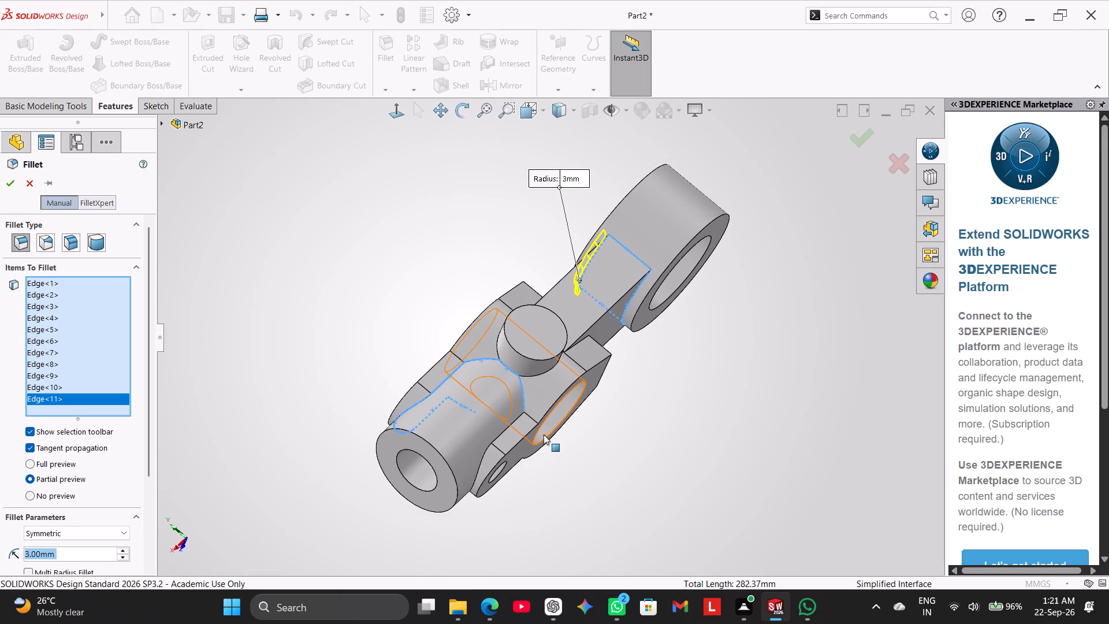
middle_click_drag(609, 450, 602, 430)
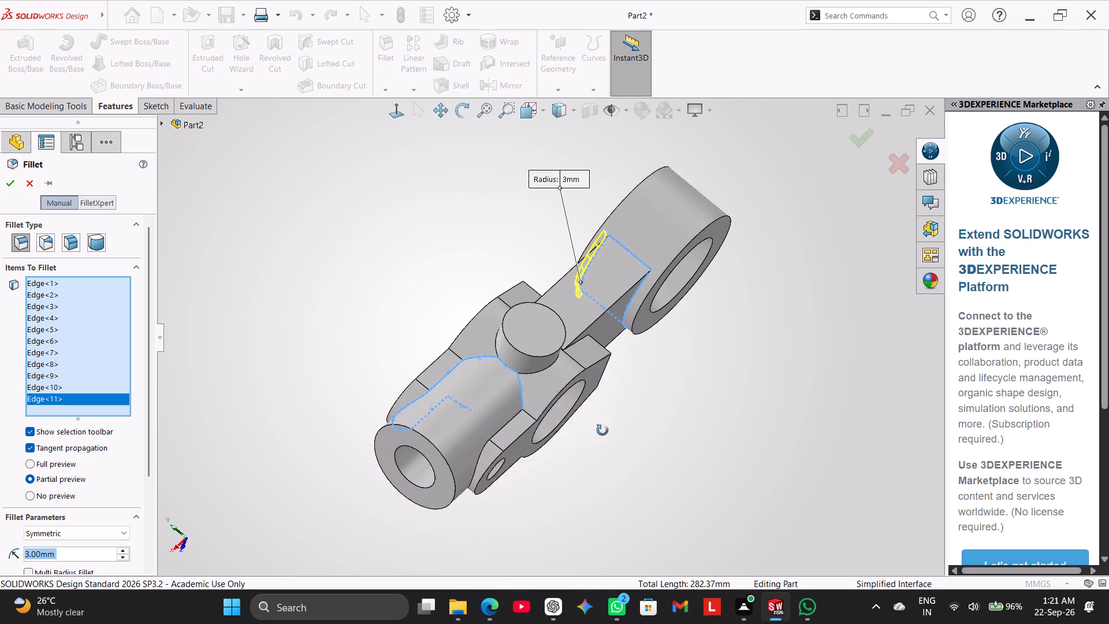
middle_click_drag(602, 430, 593, 389)
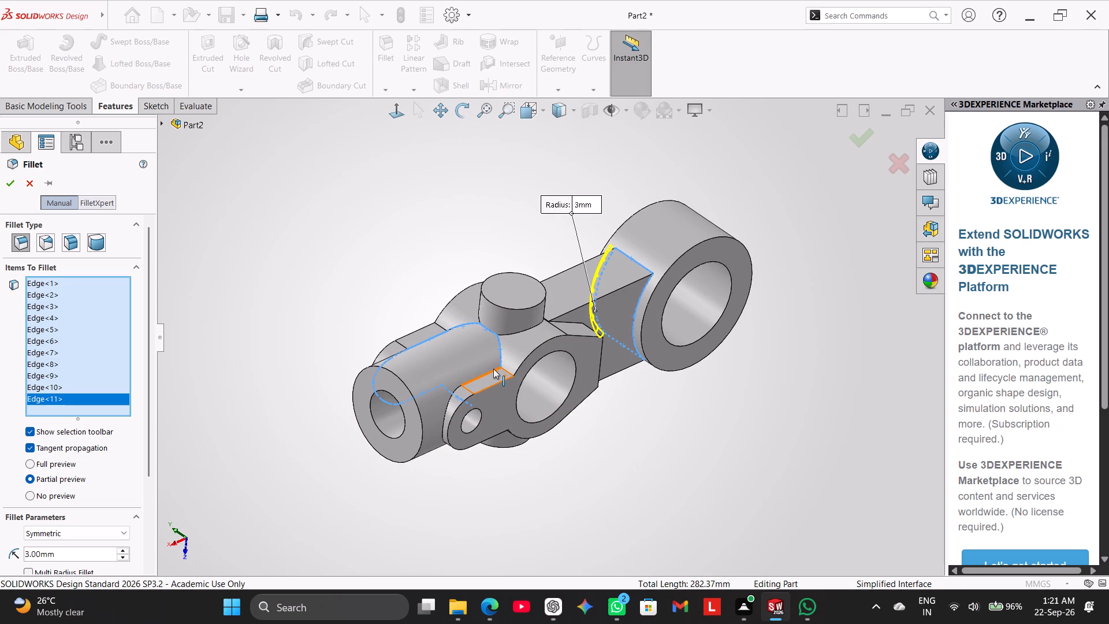
left_click(489, 373)
middle_click_drag(481, 533, 516, 480)
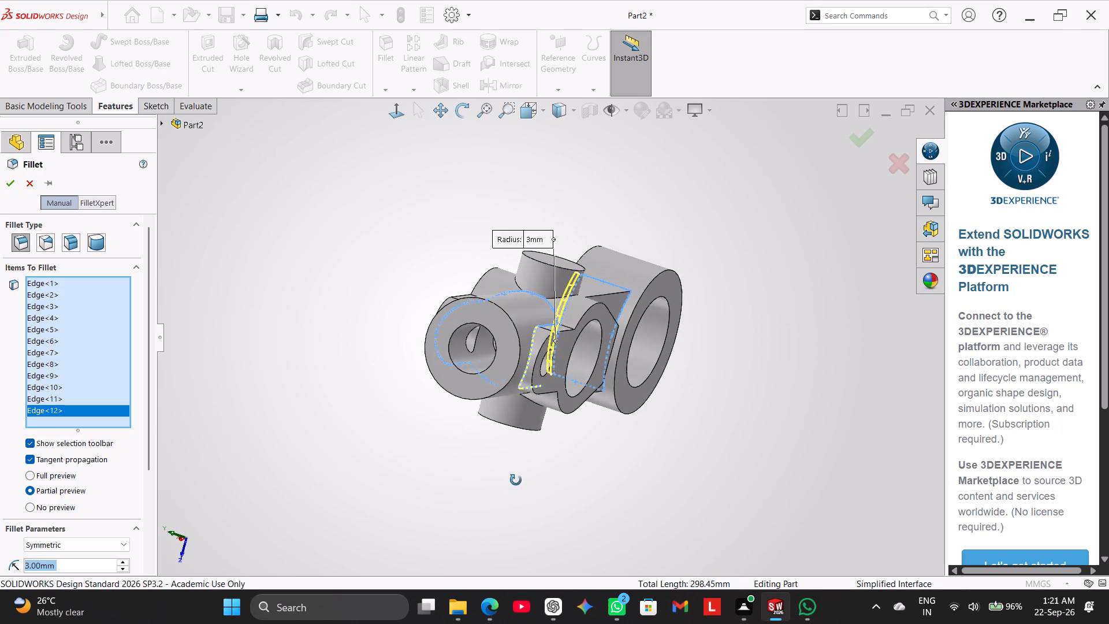
middle_click_drag(516, 480, 516, 480)
left_click(531, 363)
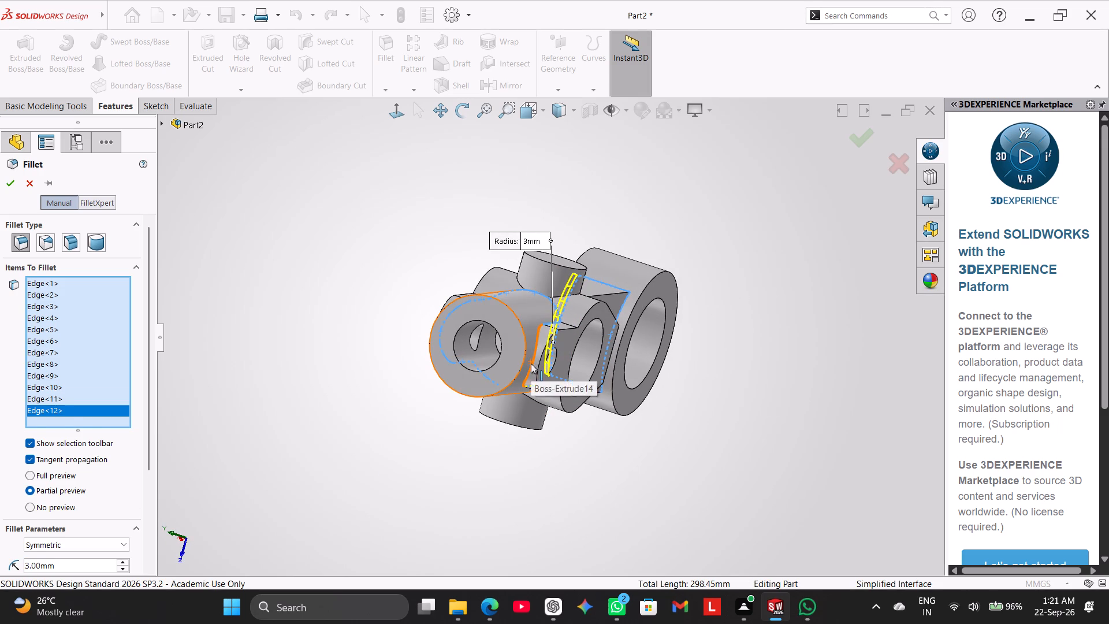
middle_click_drag(549, 421, 539, 264)
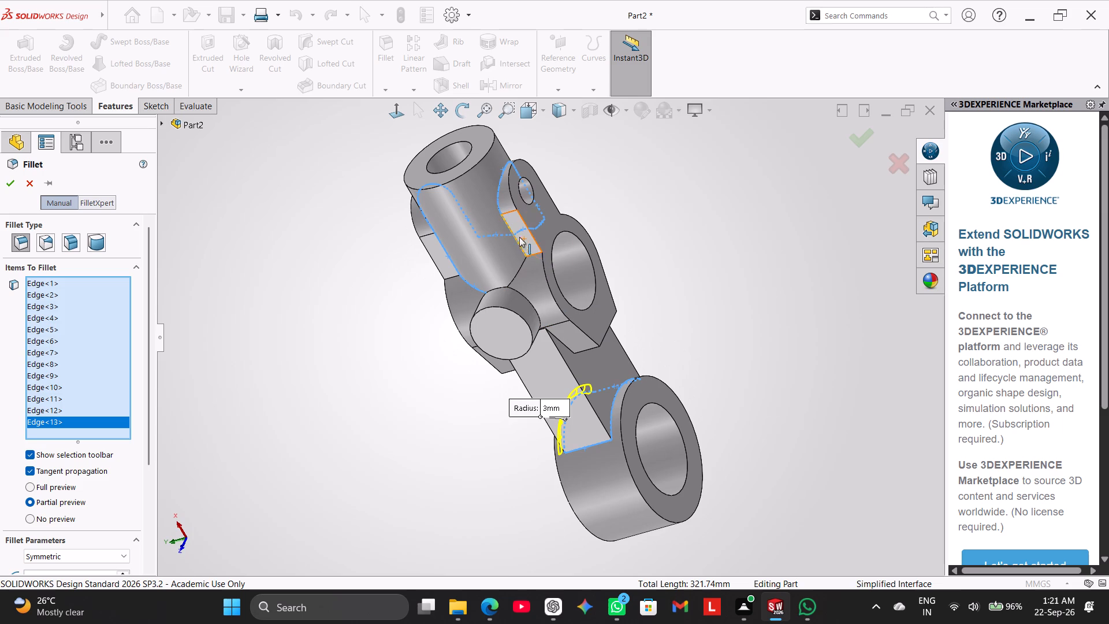
left_click(512, 235)
middle_click_drag(690, 284, 696, 262)
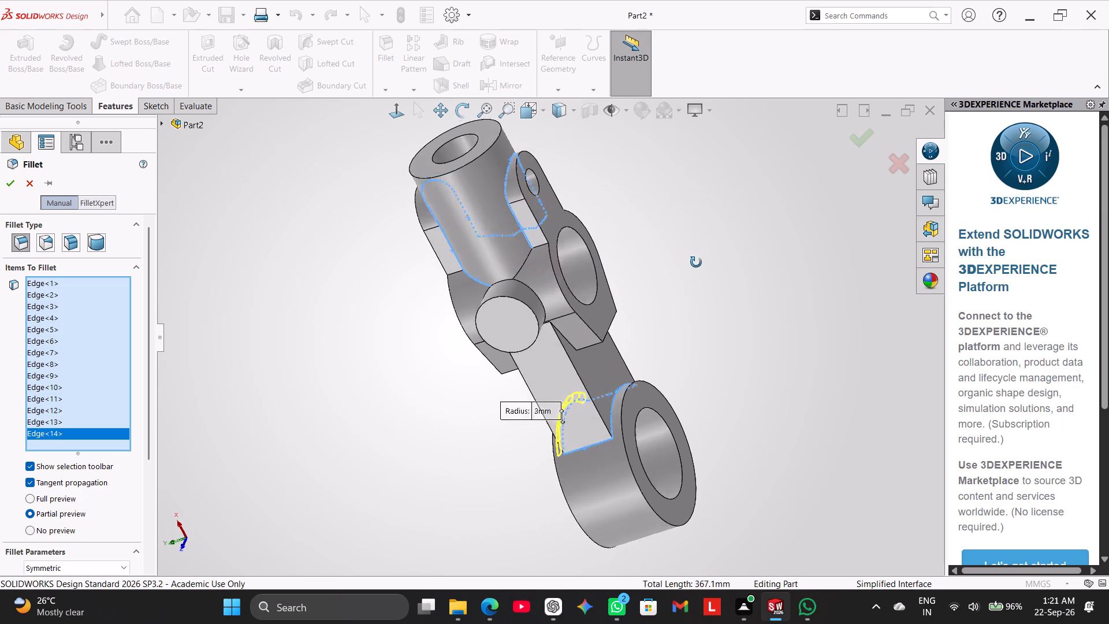
middle_click_drag(696, 262, 708, 232)
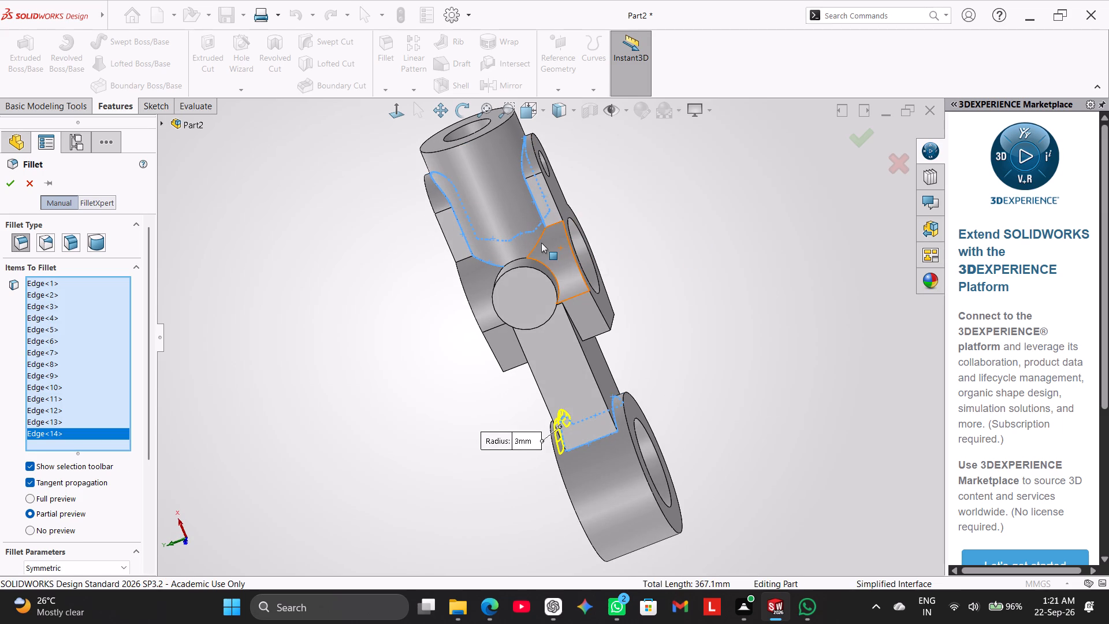
left_click(538, 237)
Add to the 3 mm fillet the three edges where one arm plate's pointed end meets the web face.
middle_click_drag(401, 314, 444, 319)
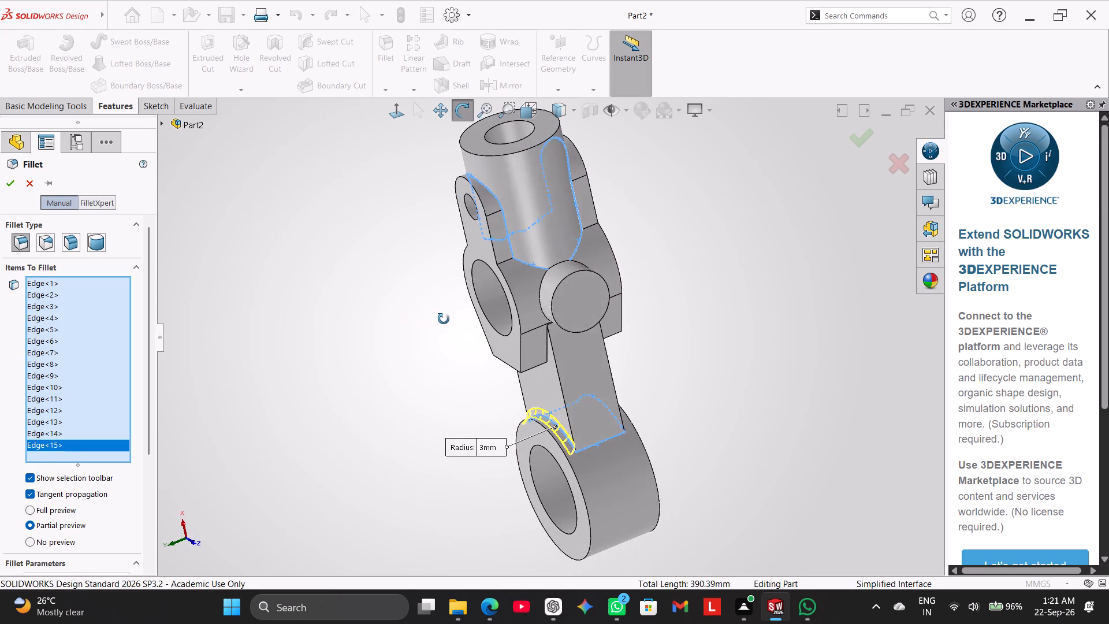
middle_click_drag(444, 319, 516, 316)
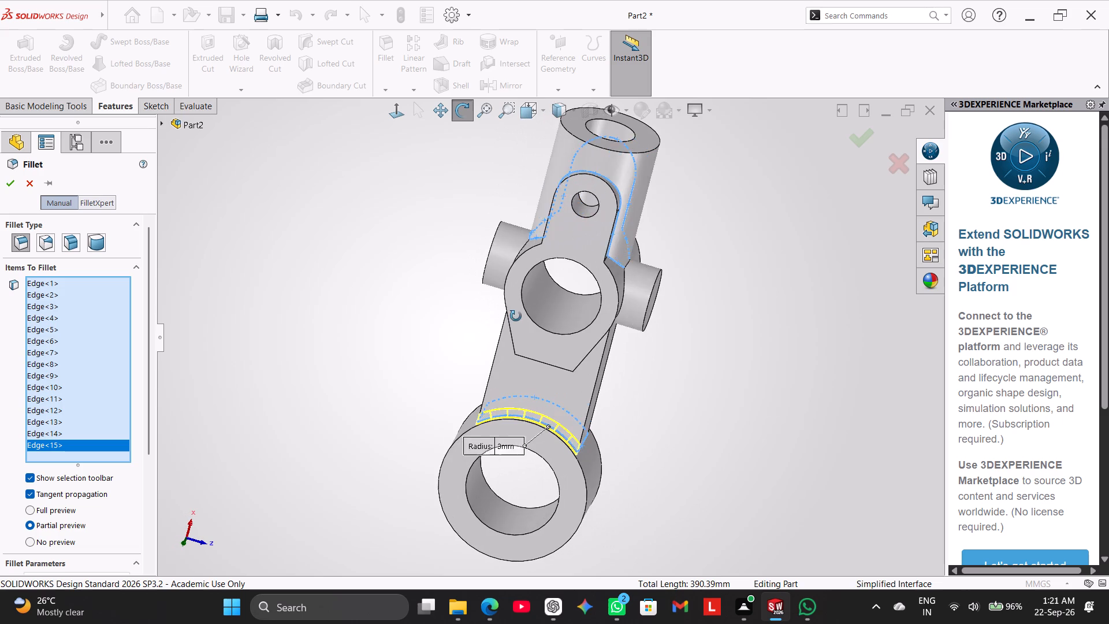
middle_click_drag(516, 316, 594, 390)
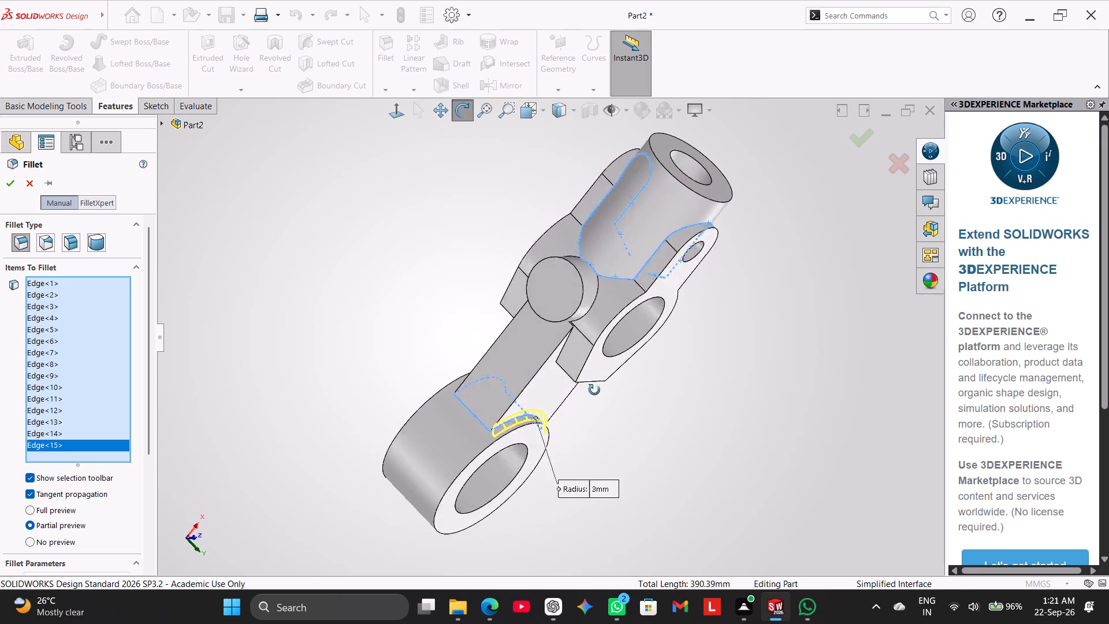
middle_click_drag(594, 390, 654, 463)
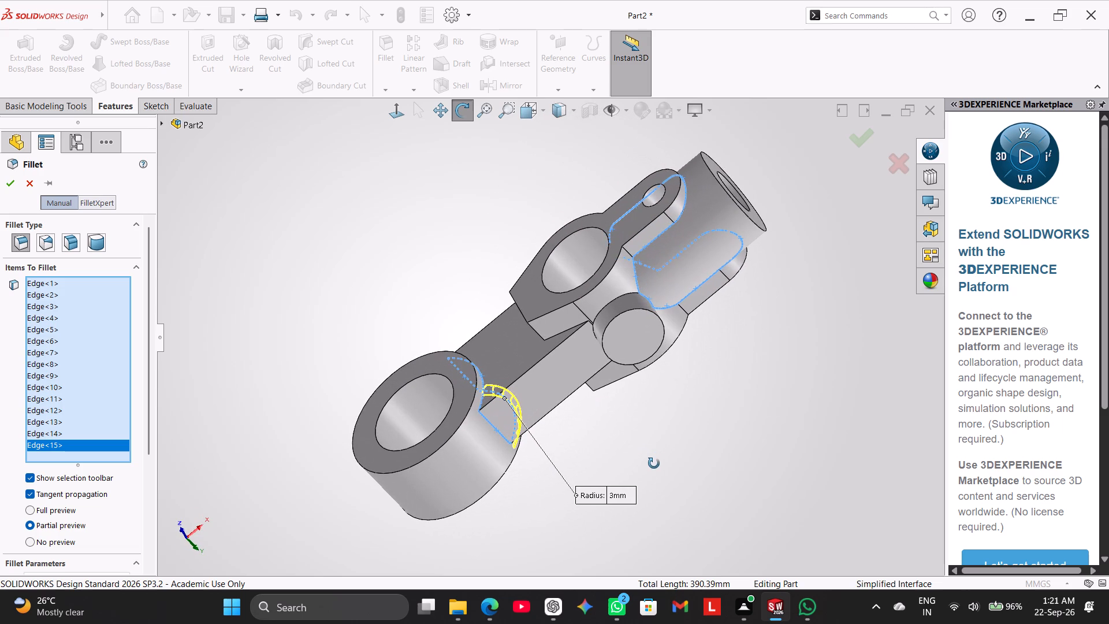
middle_click_drag(654, 463, 708, 432)
left_click(608, 317)
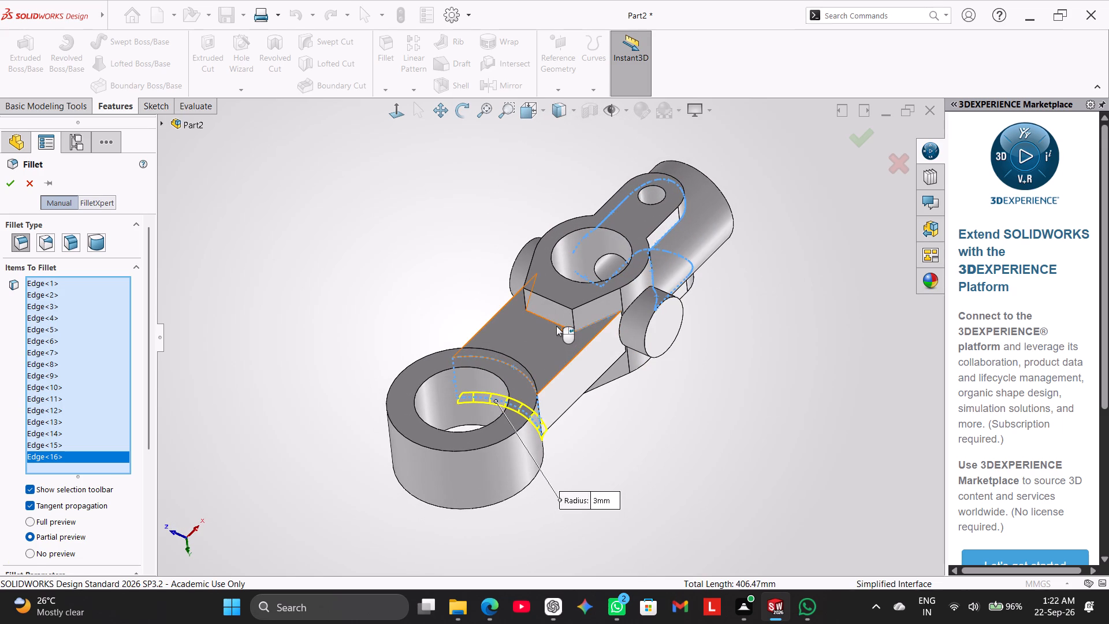
left_click(556, 322)
middle_click_drag(401, 247, 479, 315)
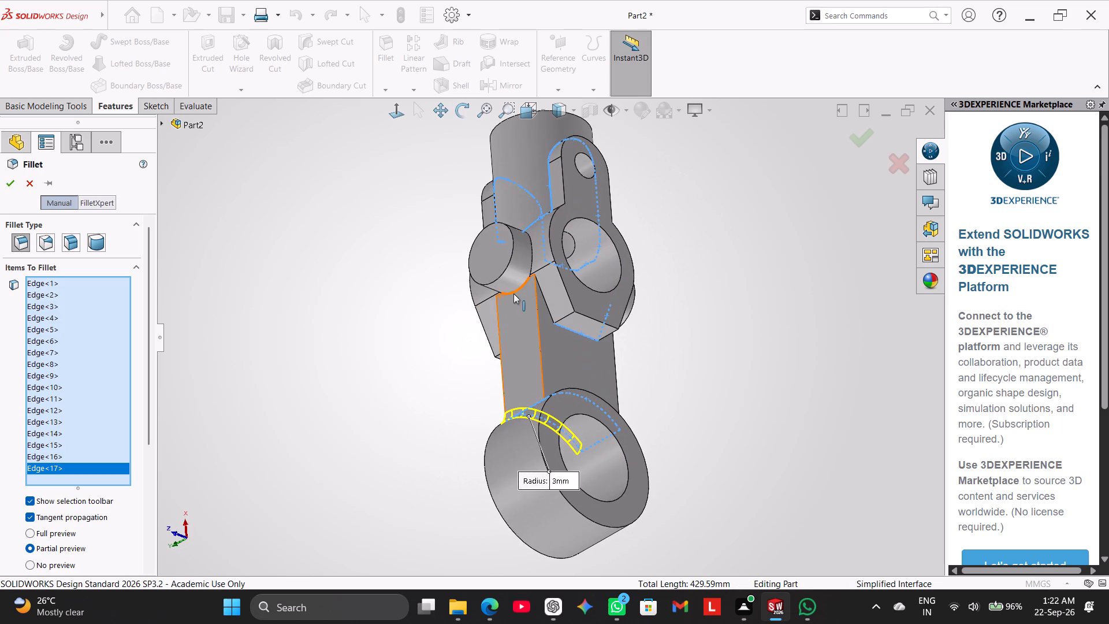
left_click(546, 304)
Add to the 3 mm fillet the three edges where the opposite arm plate's pointed end meets the web face.
middle_click_drag(428, 336, 494, 324)
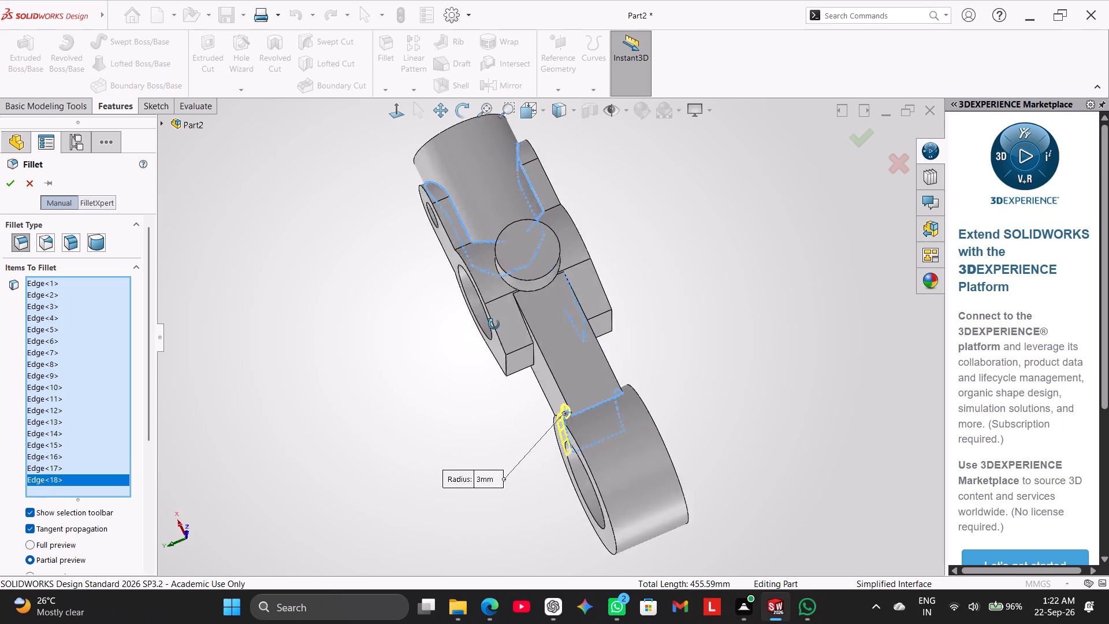
middle_click_drag(494, 324, 530, 296)
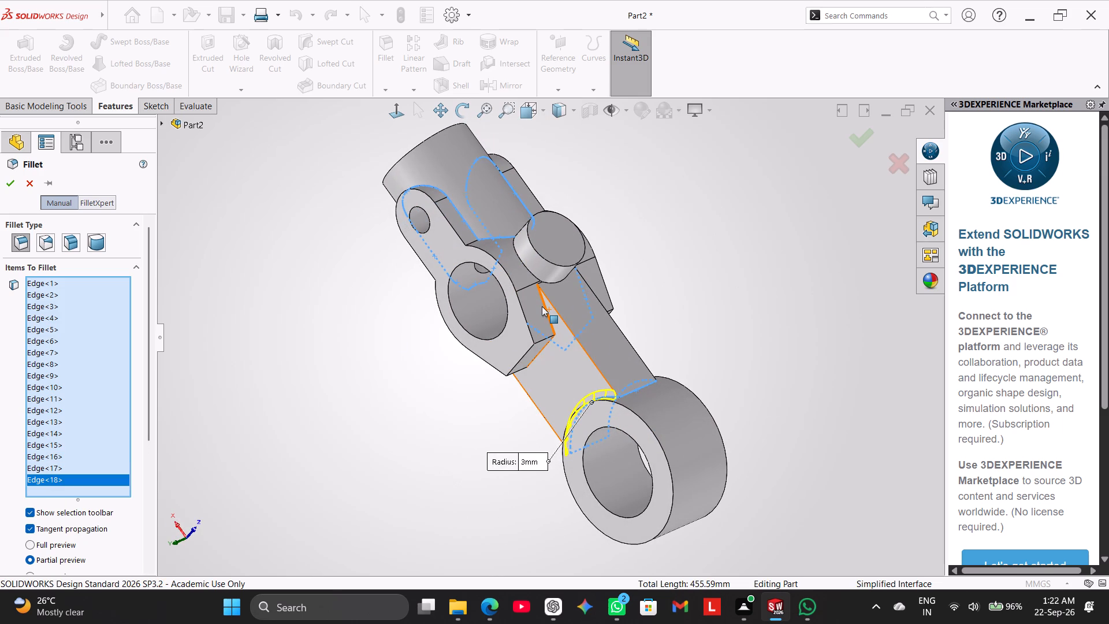
left_click(547, 317)
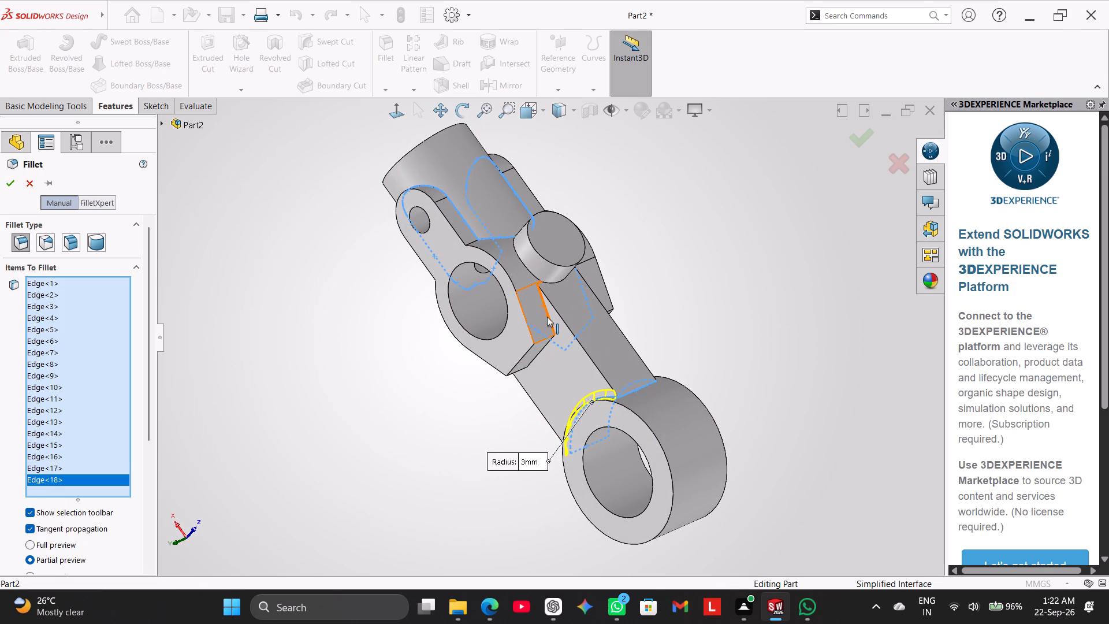
middle_click_drag(397, 415, 474, 324)
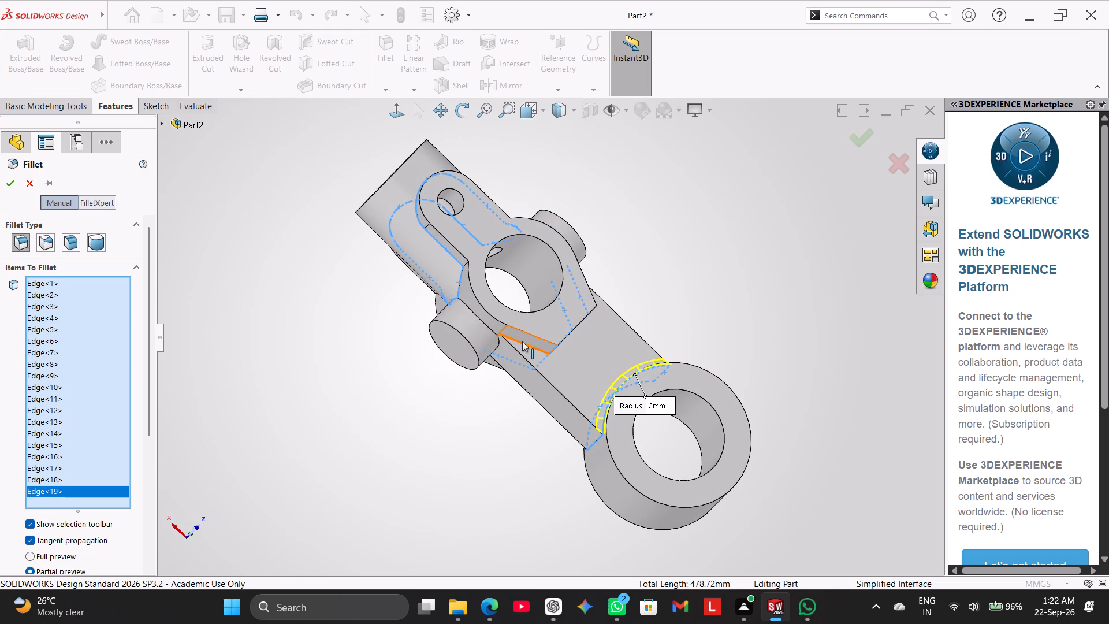
left_click(522, 341)
middle_click_drag(661, 248, 630, 223)
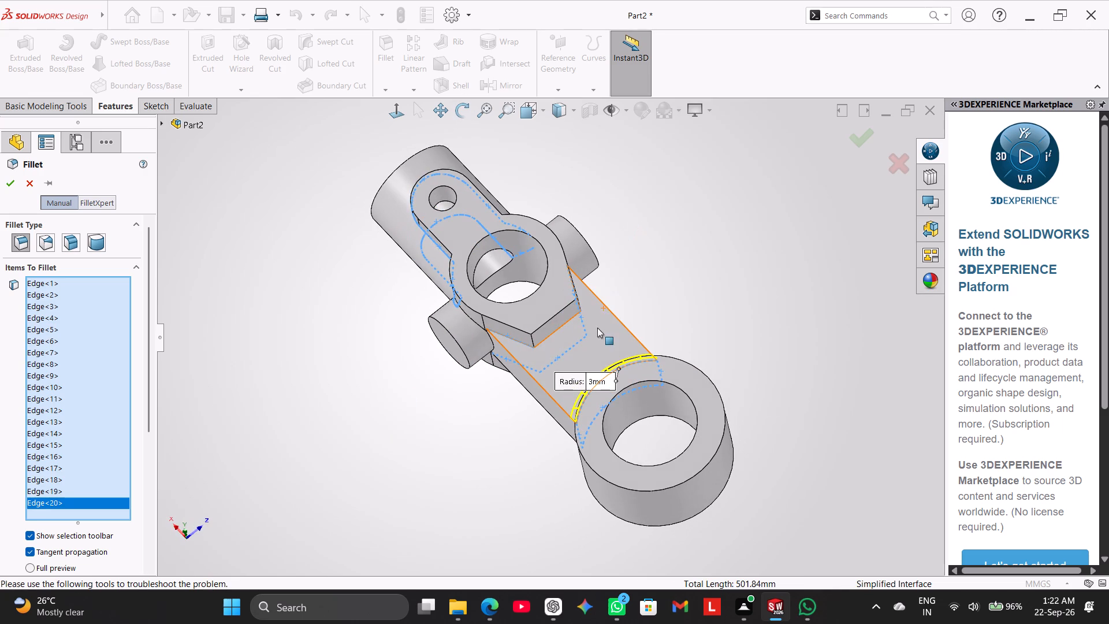
left_click(562, 327)
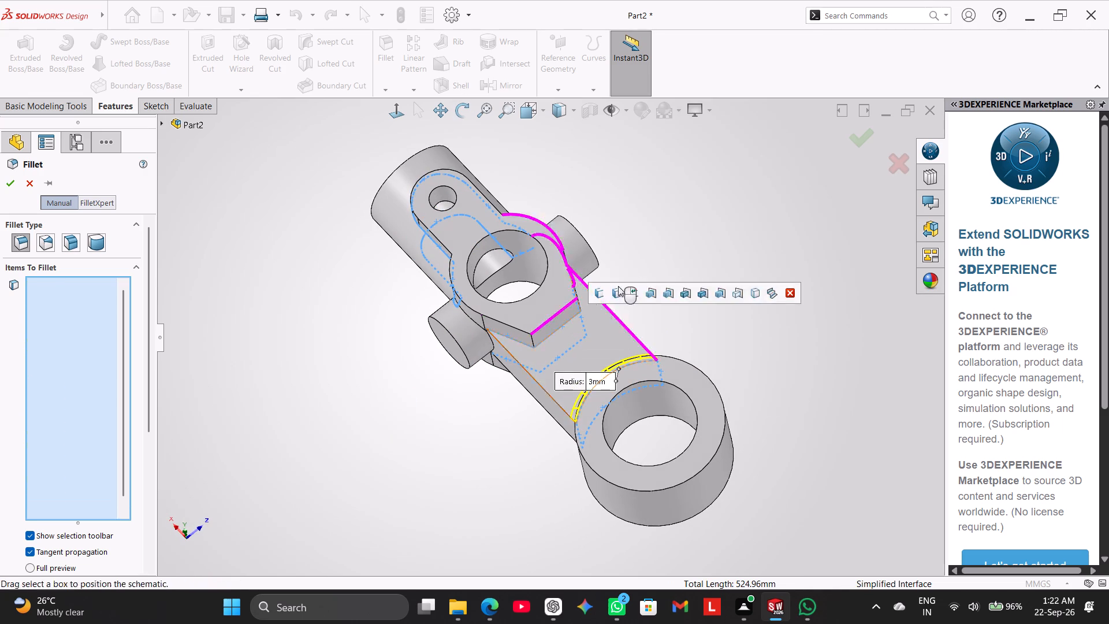
Add to the 3 mm fillet the four edges around one cross boss's base, against the arm plates, web and end cylinder.
middle_click_drag(686, 209, 624, 296)
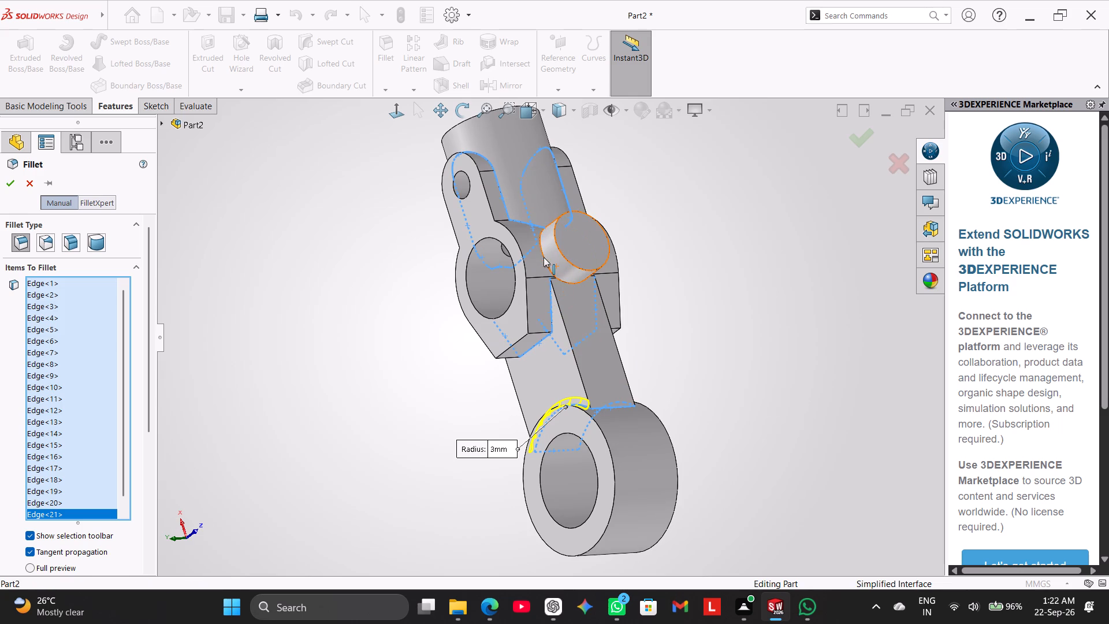
left_click(544, 257)
middle_click_drag(704, 289, 642, 342)
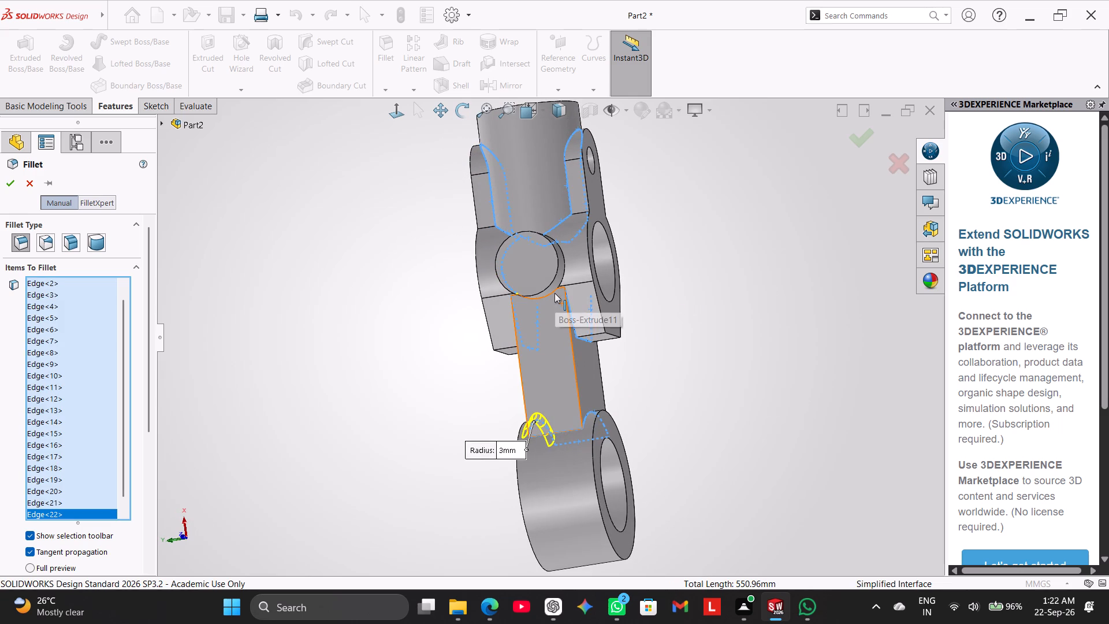
left_click(554, 292)
left_click(562, 278)
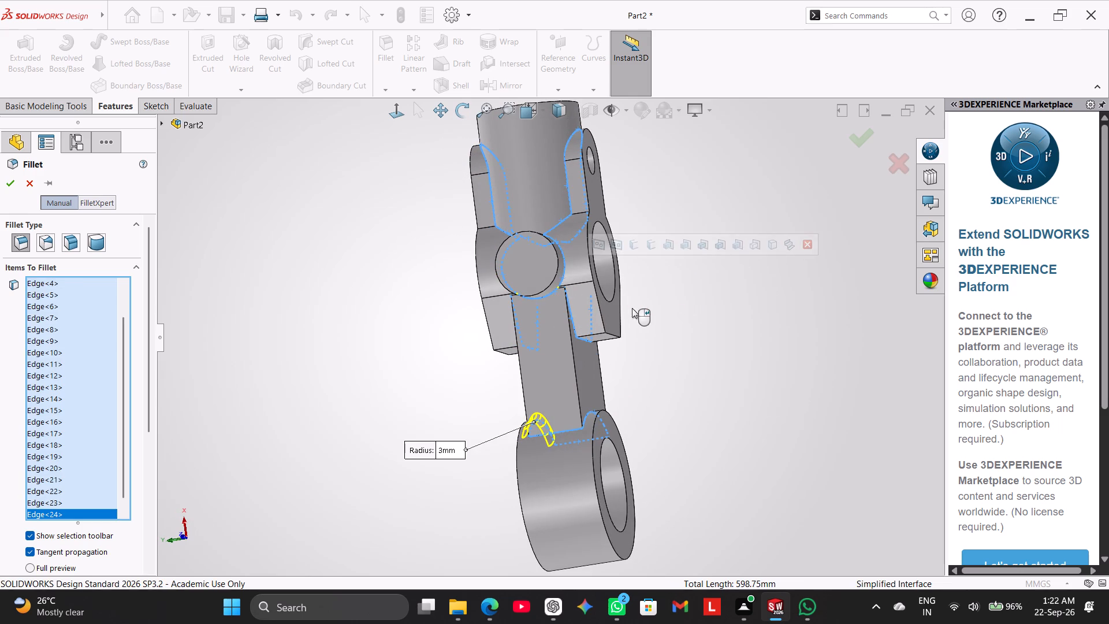
middle_click_drag(641, 317, 664, 438)
left_click(560, 299)
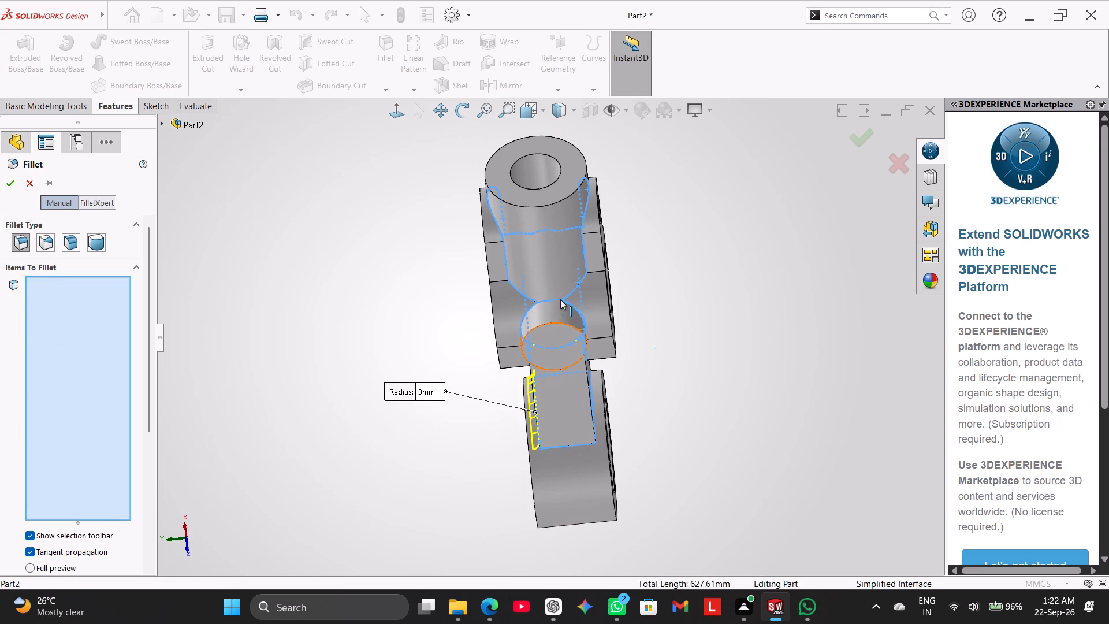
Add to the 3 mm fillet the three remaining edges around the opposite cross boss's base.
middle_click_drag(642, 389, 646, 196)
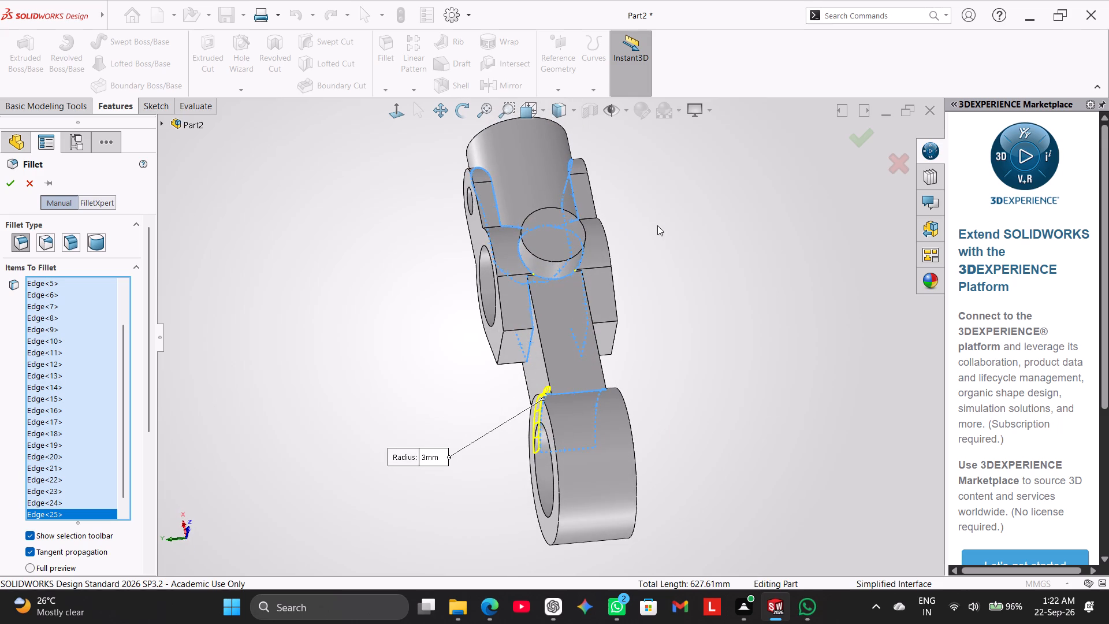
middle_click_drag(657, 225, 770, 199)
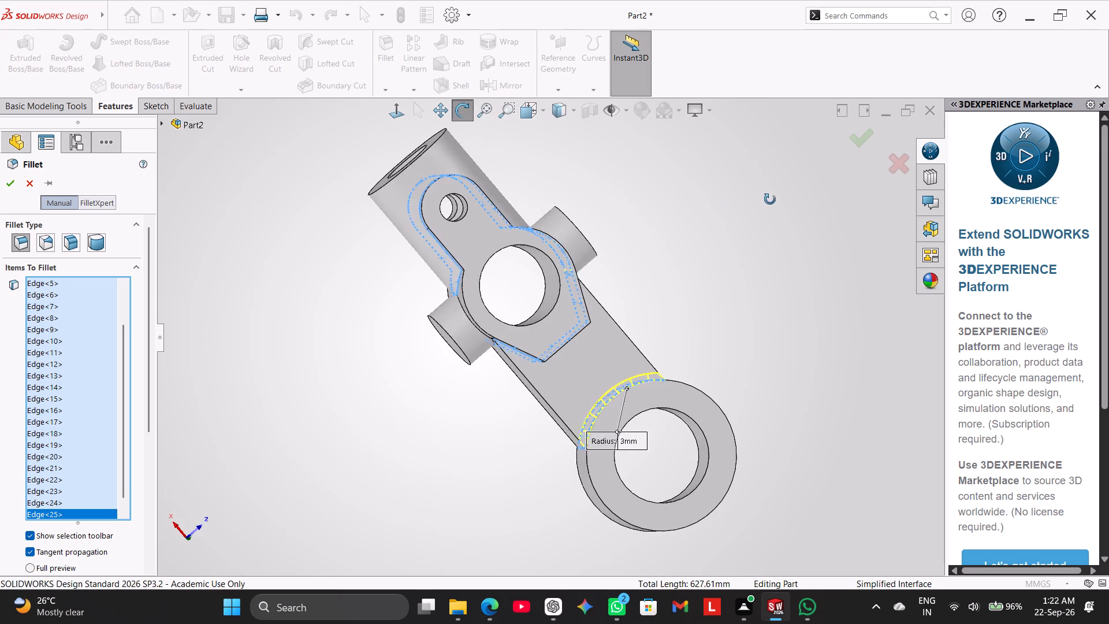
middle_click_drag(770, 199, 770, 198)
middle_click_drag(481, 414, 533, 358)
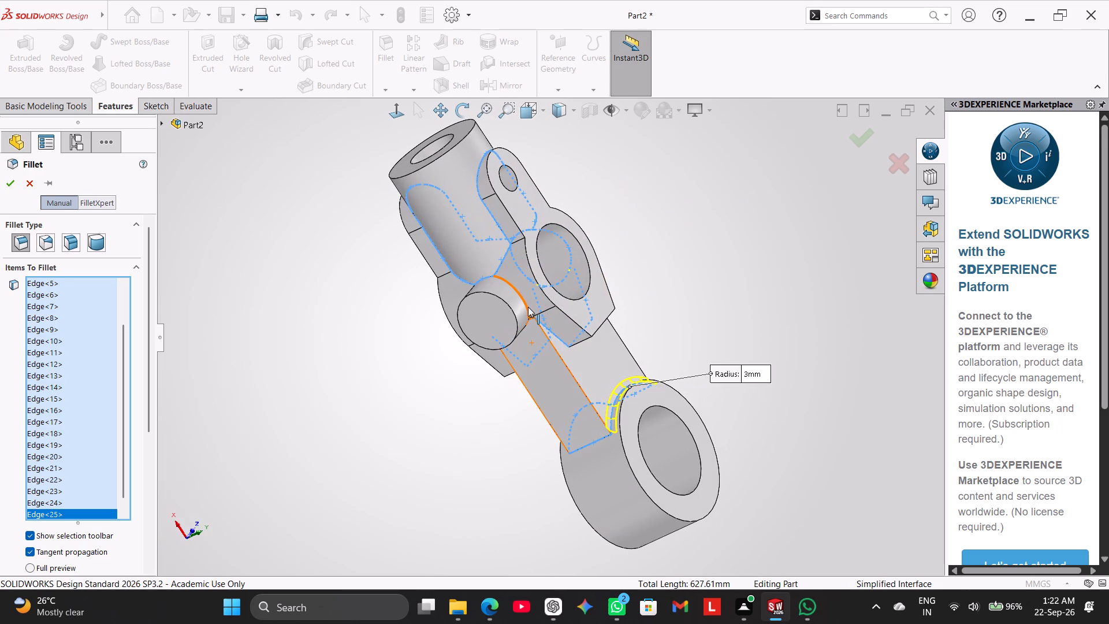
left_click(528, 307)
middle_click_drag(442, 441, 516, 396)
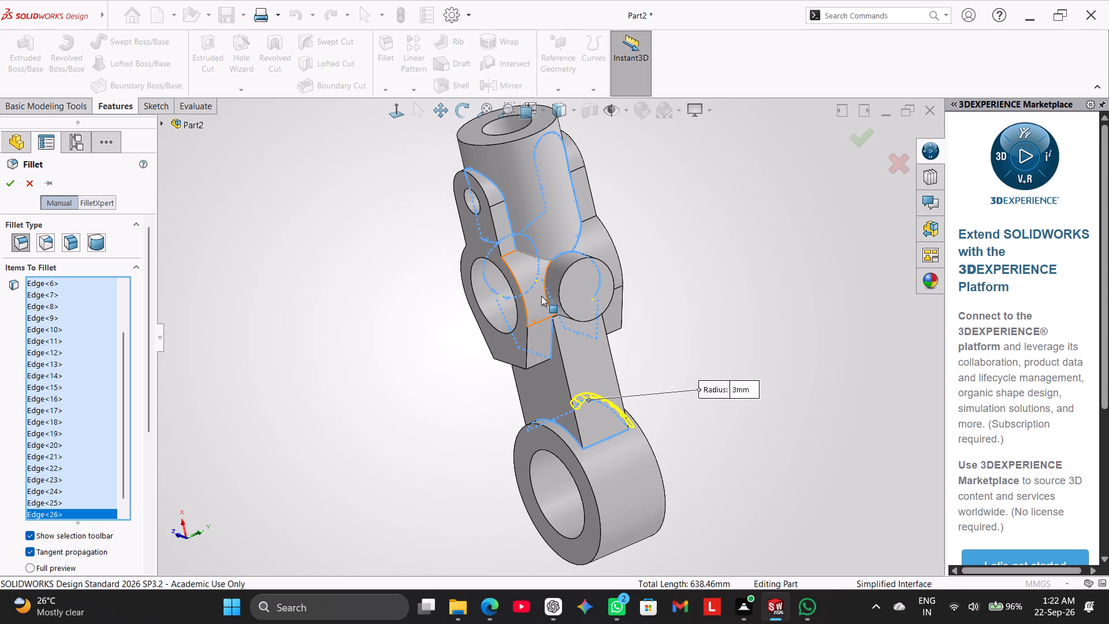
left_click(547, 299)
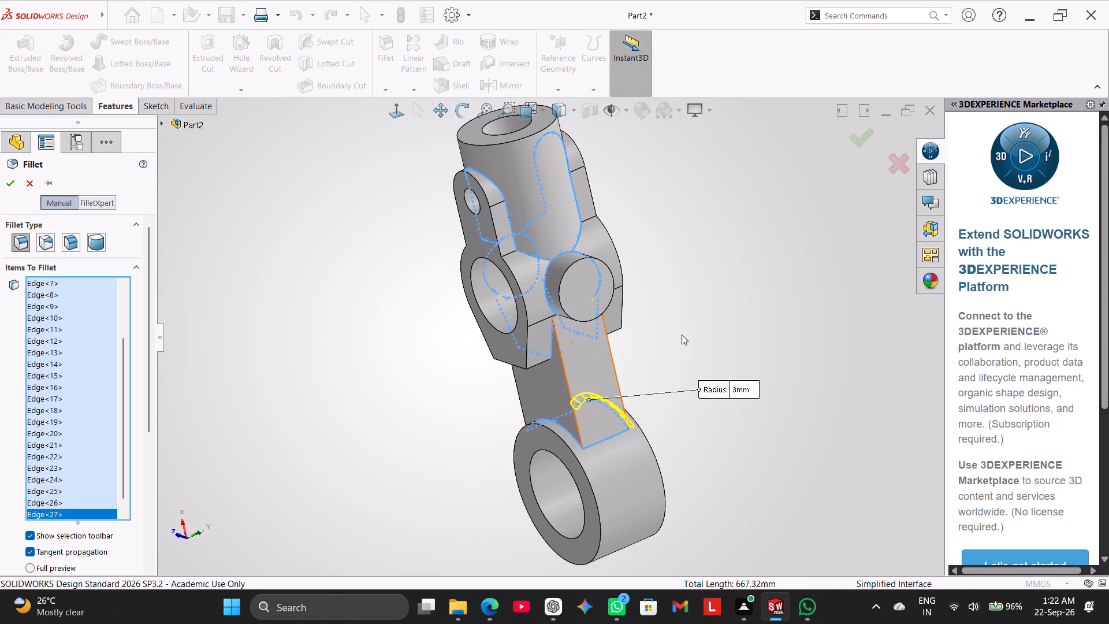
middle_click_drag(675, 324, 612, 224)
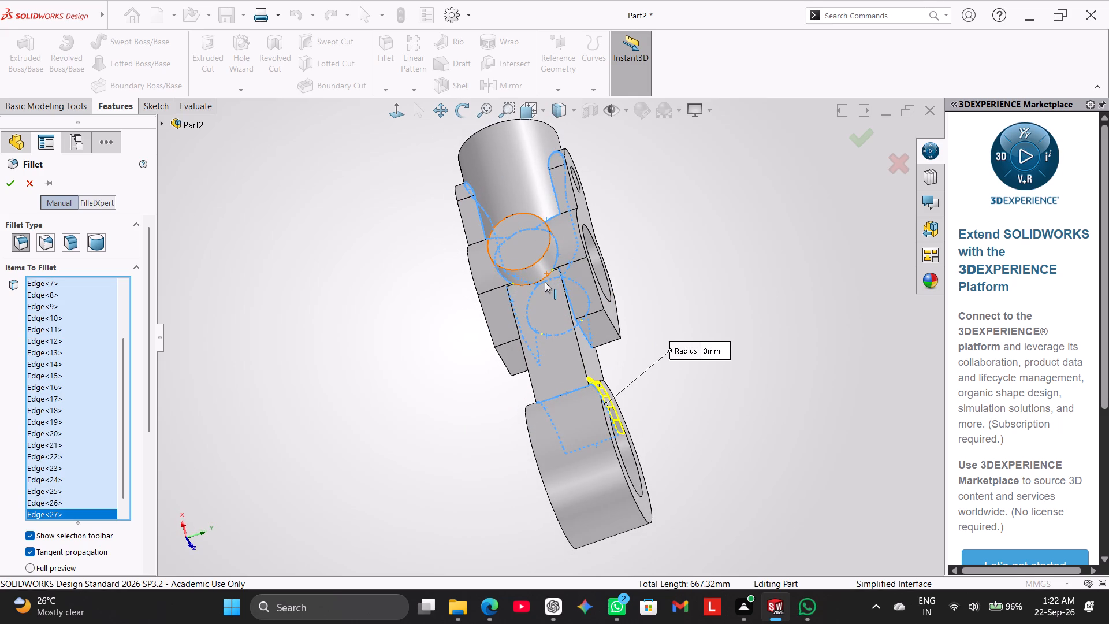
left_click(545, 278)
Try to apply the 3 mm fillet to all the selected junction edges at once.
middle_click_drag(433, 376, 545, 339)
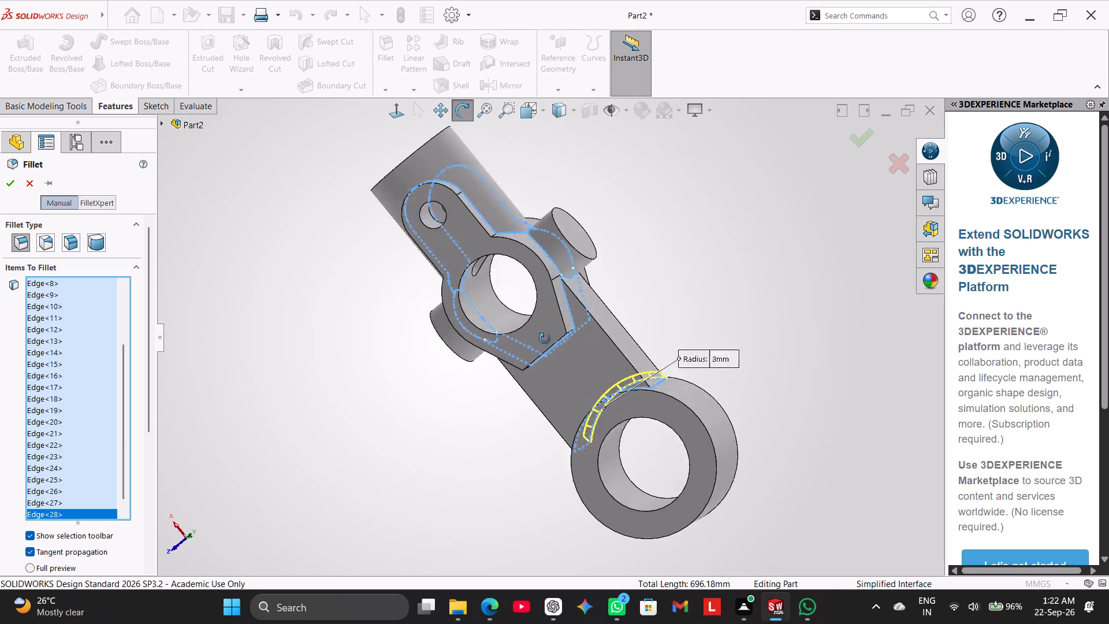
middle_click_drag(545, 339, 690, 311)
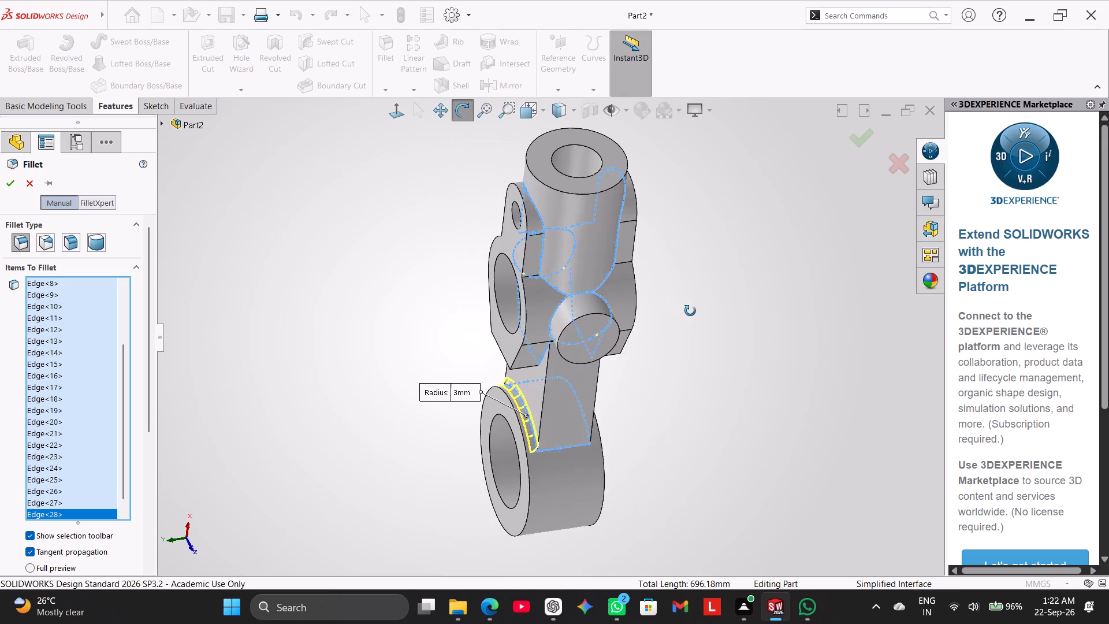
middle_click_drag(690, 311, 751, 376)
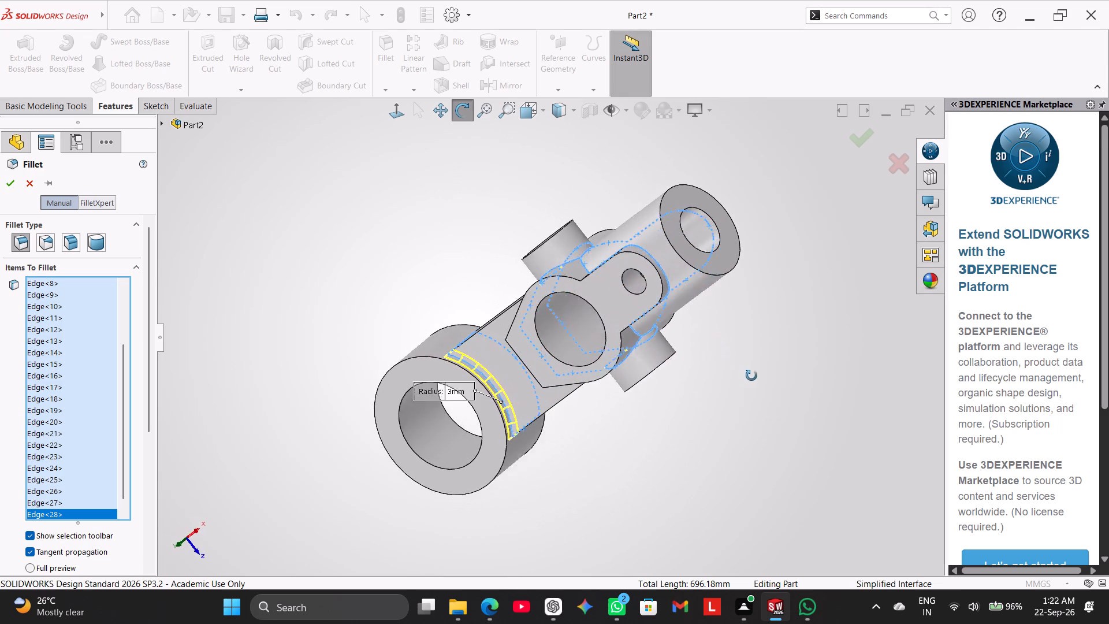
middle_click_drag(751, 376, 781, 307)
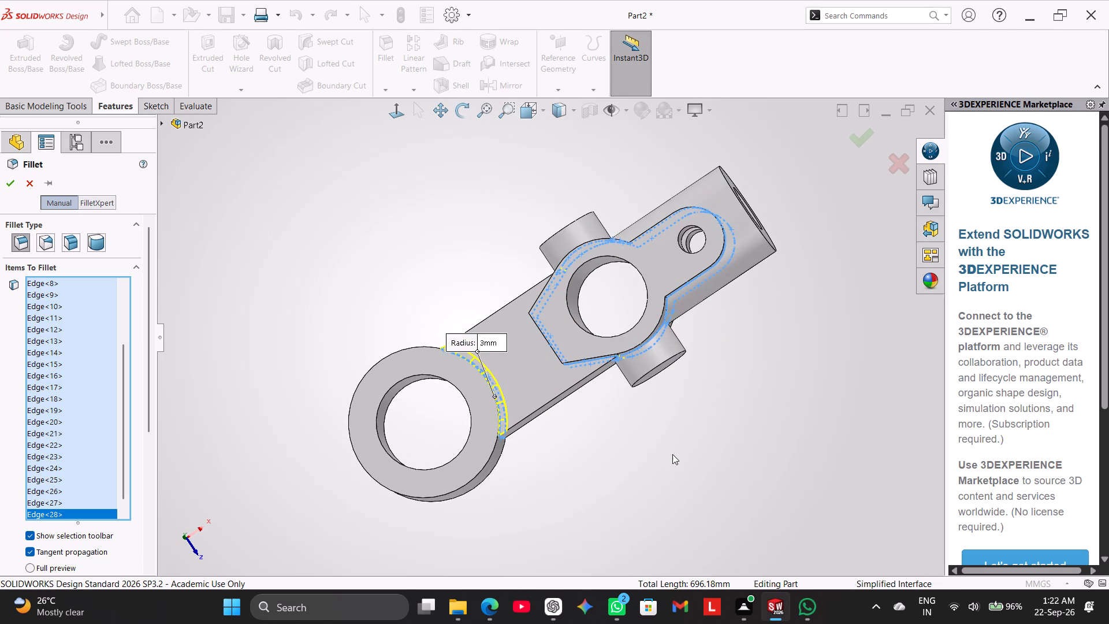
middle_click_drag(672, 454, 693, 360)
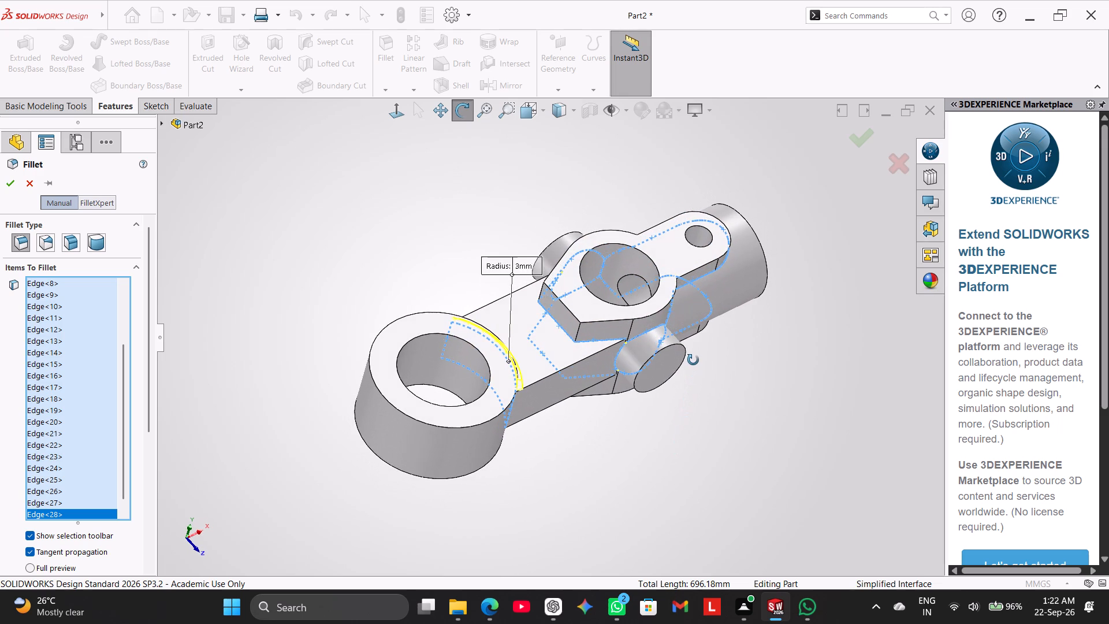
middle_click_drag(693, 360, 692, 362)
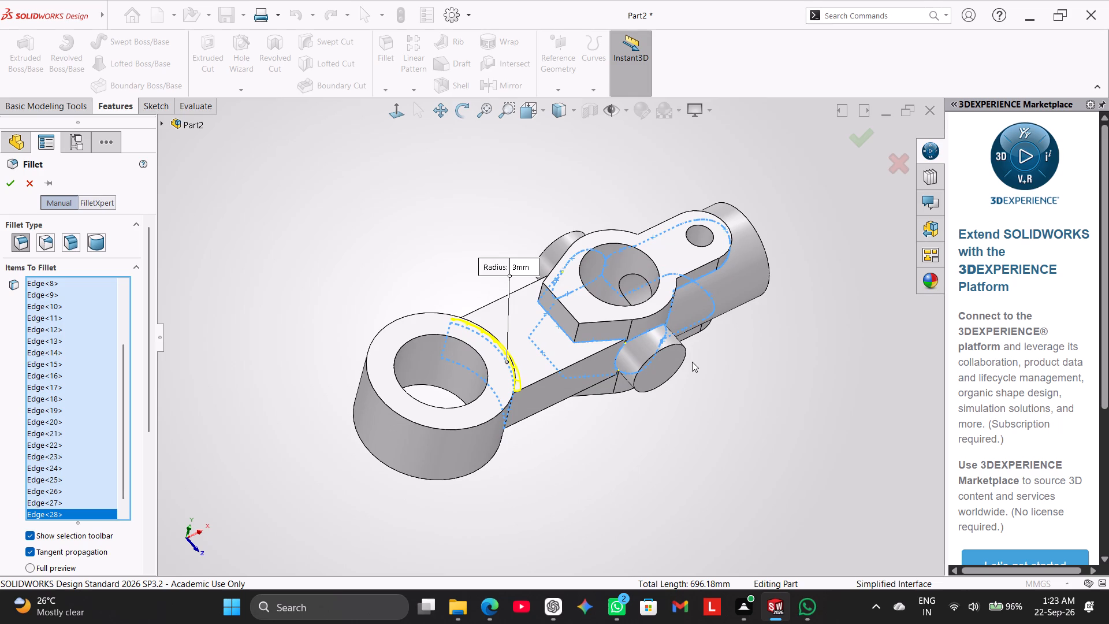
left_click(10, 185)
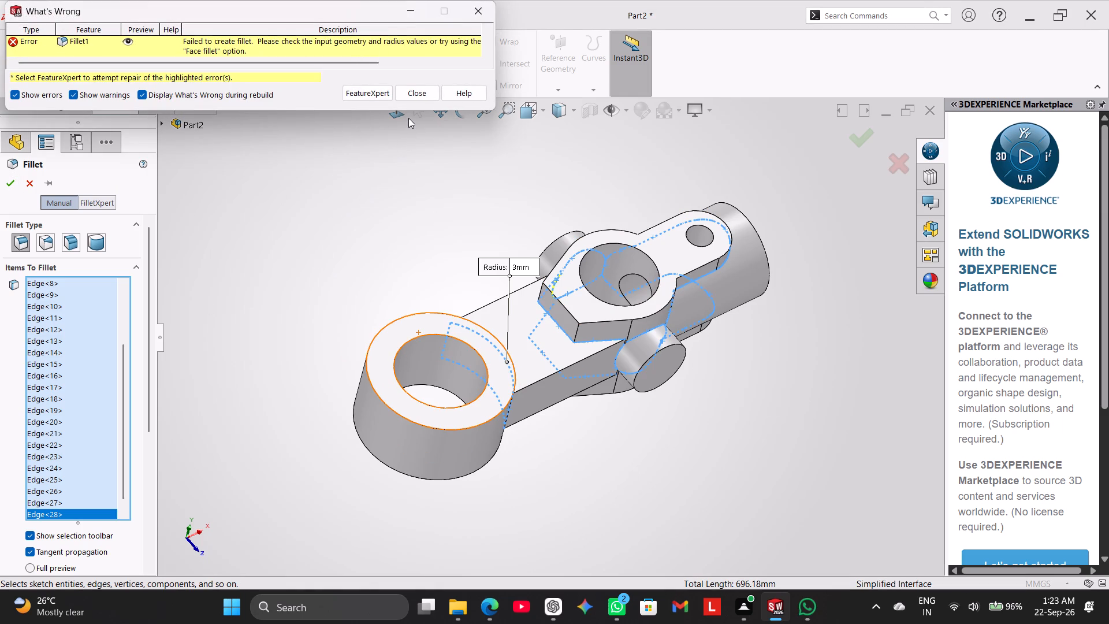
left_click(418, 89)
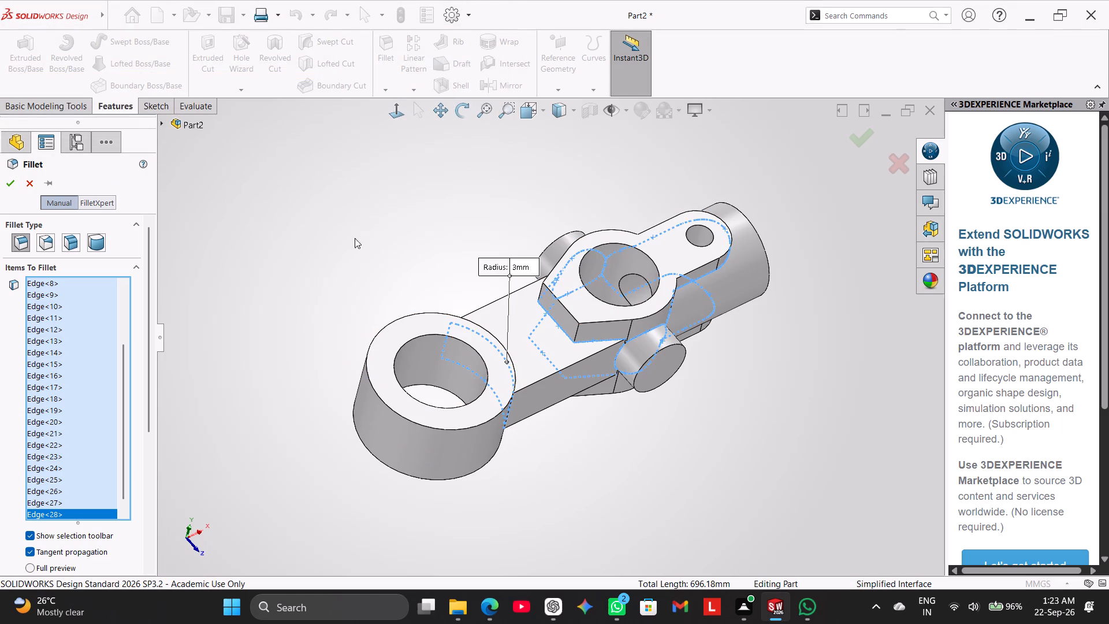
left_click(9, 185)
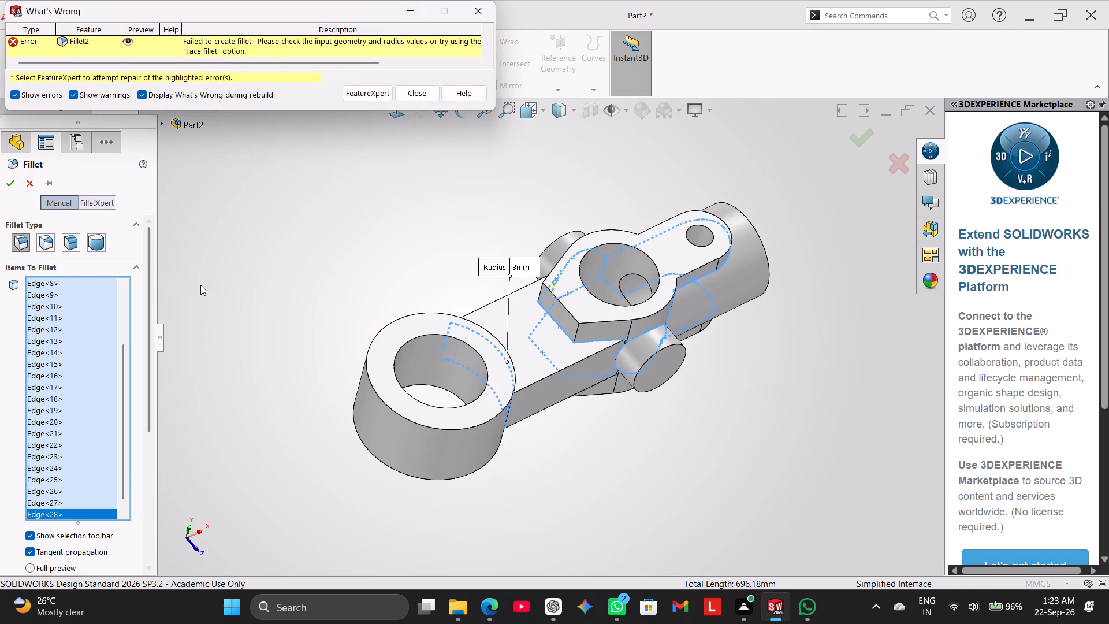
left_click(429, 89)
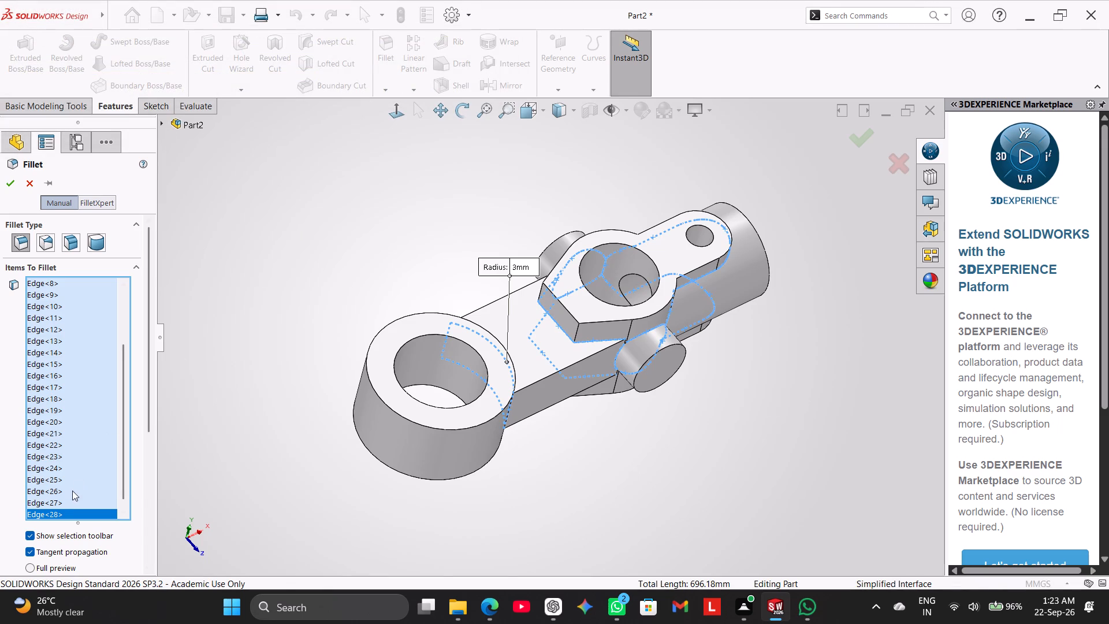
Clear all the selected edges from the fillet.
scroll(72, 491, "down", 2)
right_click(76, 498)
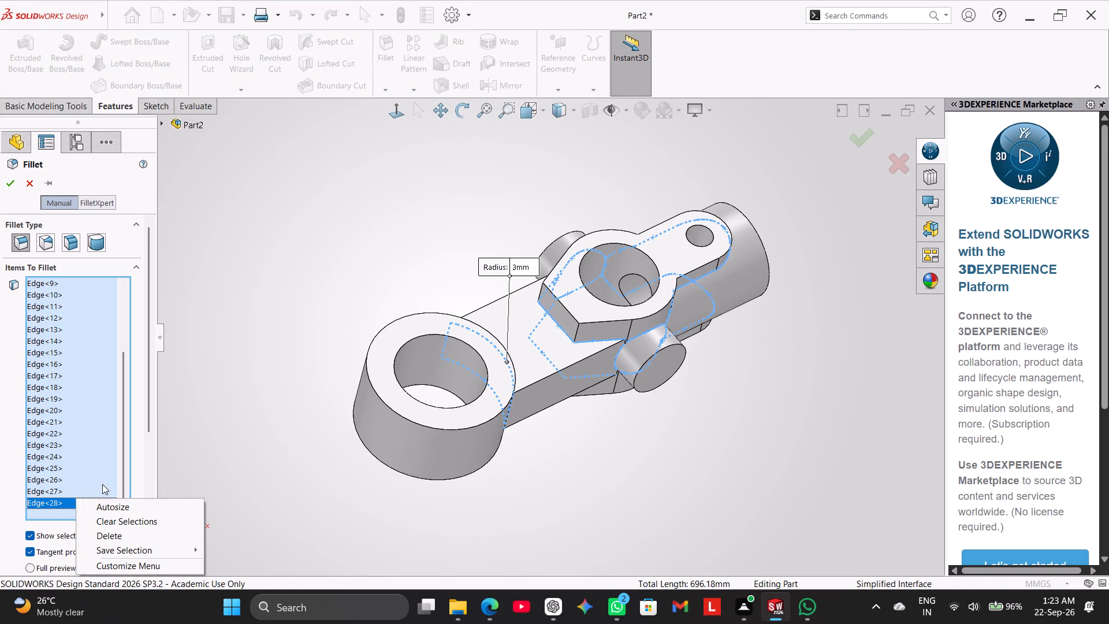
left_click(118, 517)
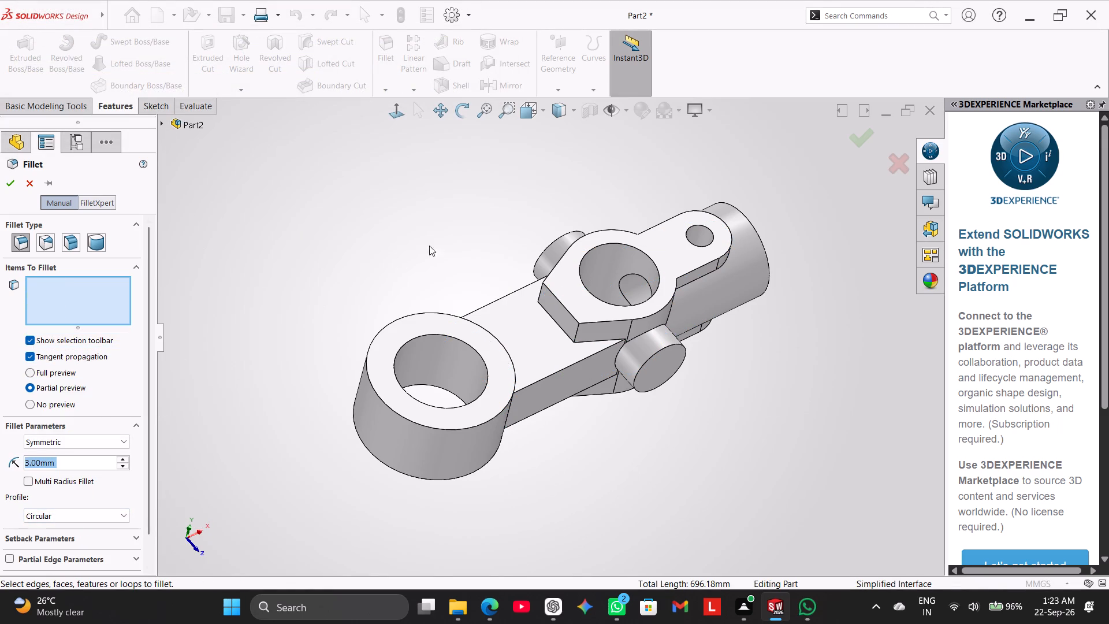
Fillet only the four edges where the web meets the large bored boss with a 3 mm radius.
middle_click_drag(442, 238, 363, 283)
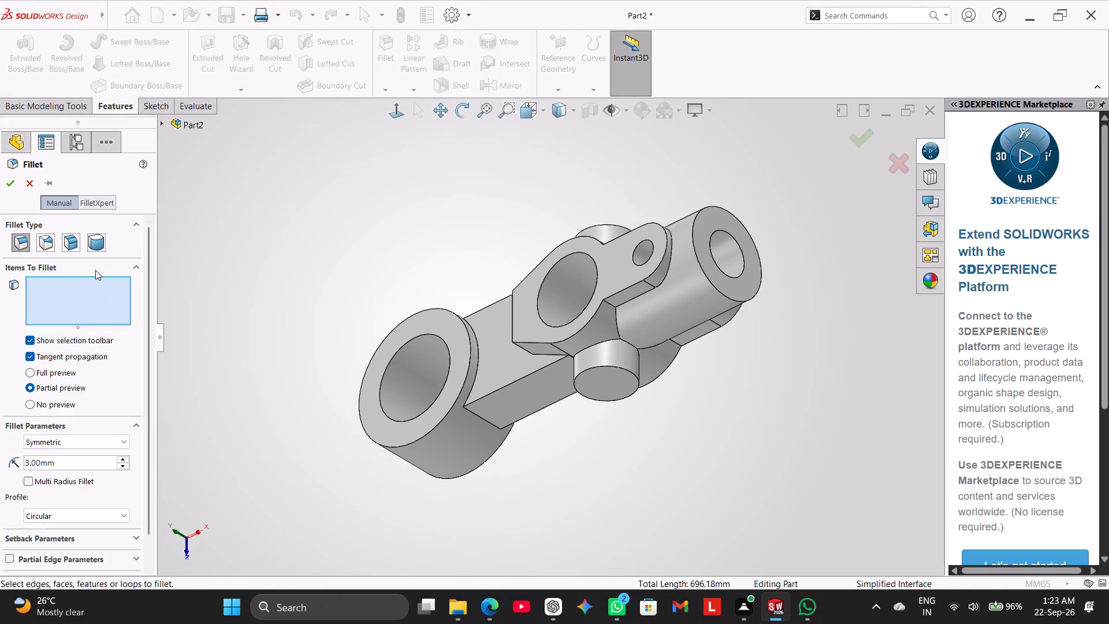
left_click(479, 359)
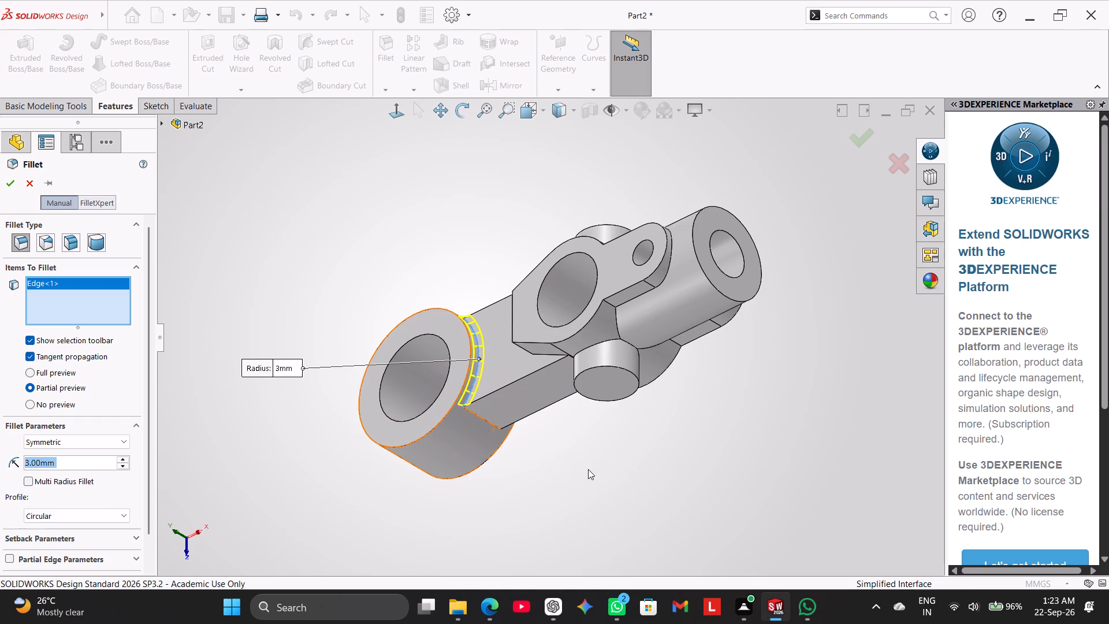
middle_click_drag(588, 469, 624, 514)
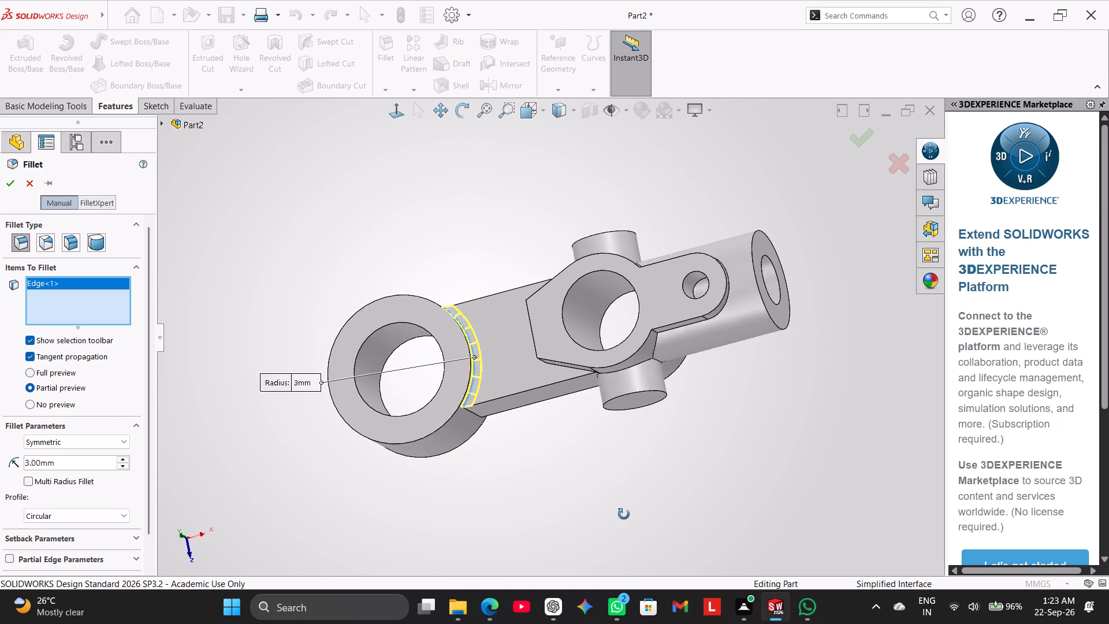
middle_click_drag(624, 514, 624, 515)
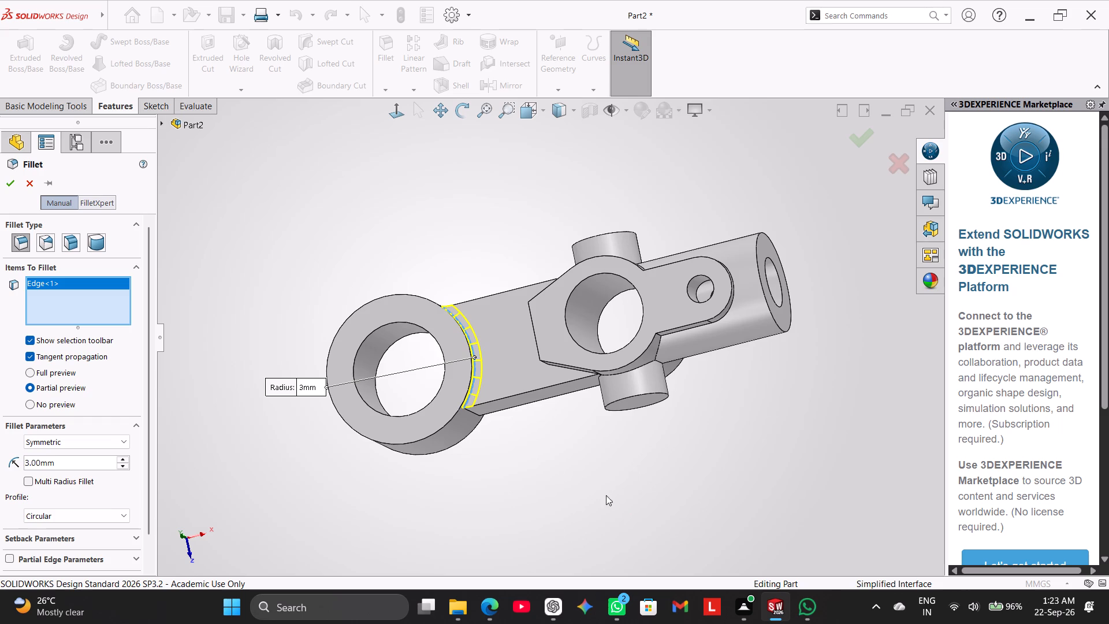
middle_click_drag(529, 467, 511, 403)
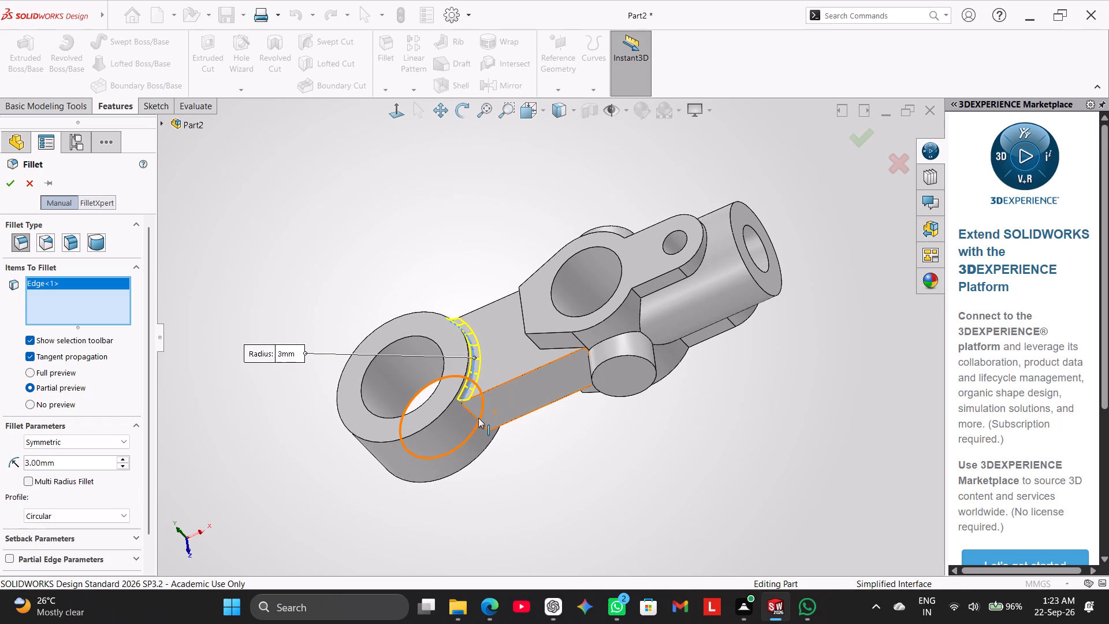
left_click(478, 418)
middle_click_drag(546, 488, 451, 309)
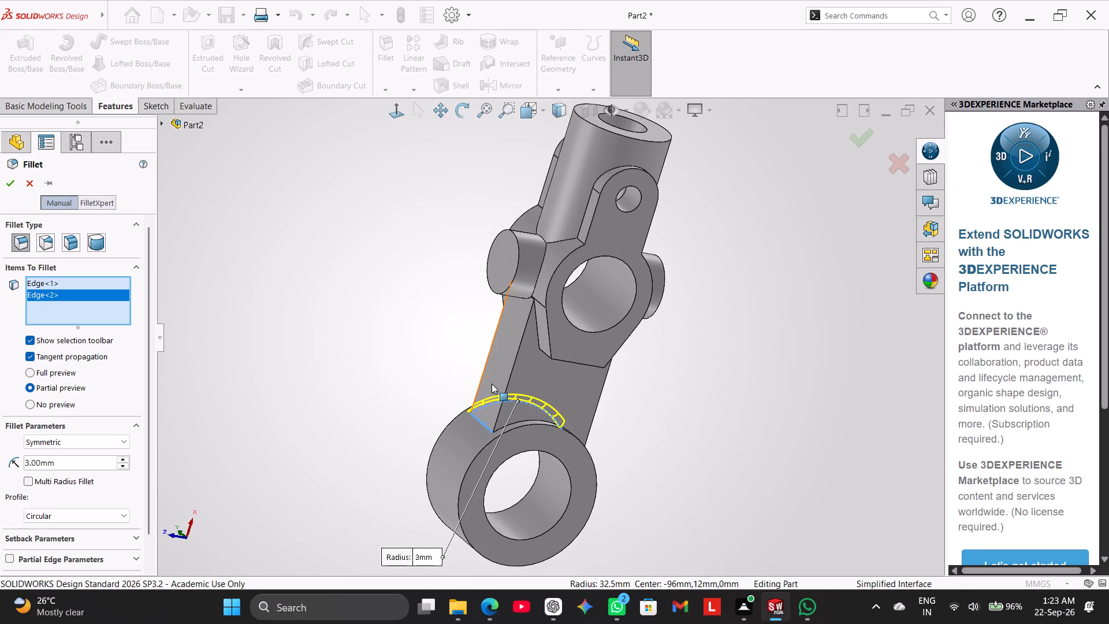
left_click(536, 418)
middle_click_drag(665, 414, 625, 422)
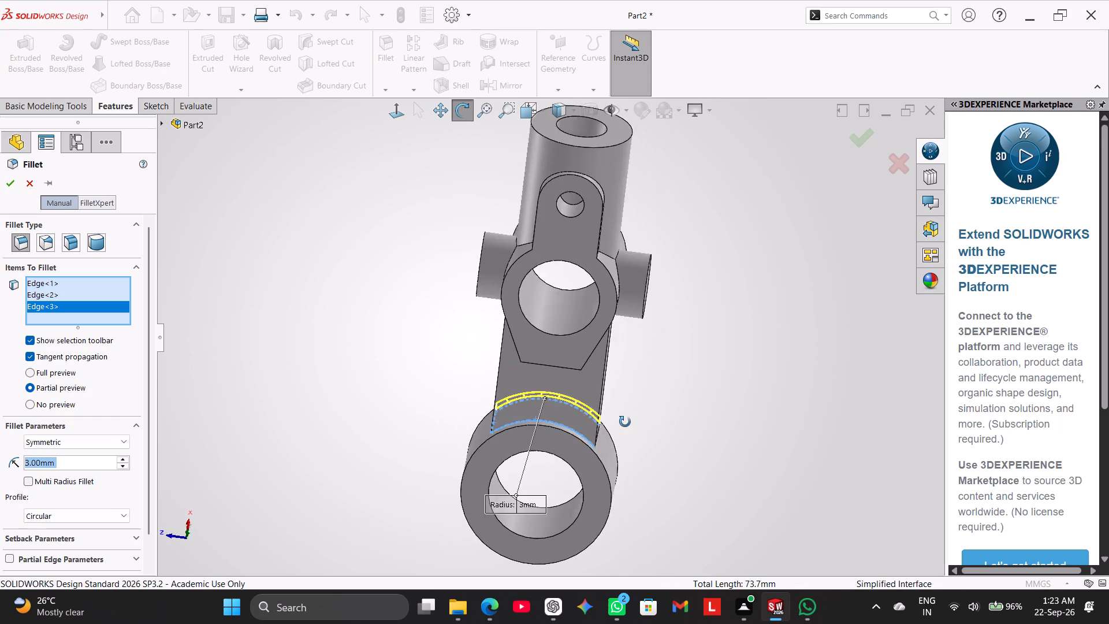
middle_click_drag(625, 422, 533, 450)
left_click(615, 436)
middle_click_drag(446, 417, 498, 413)
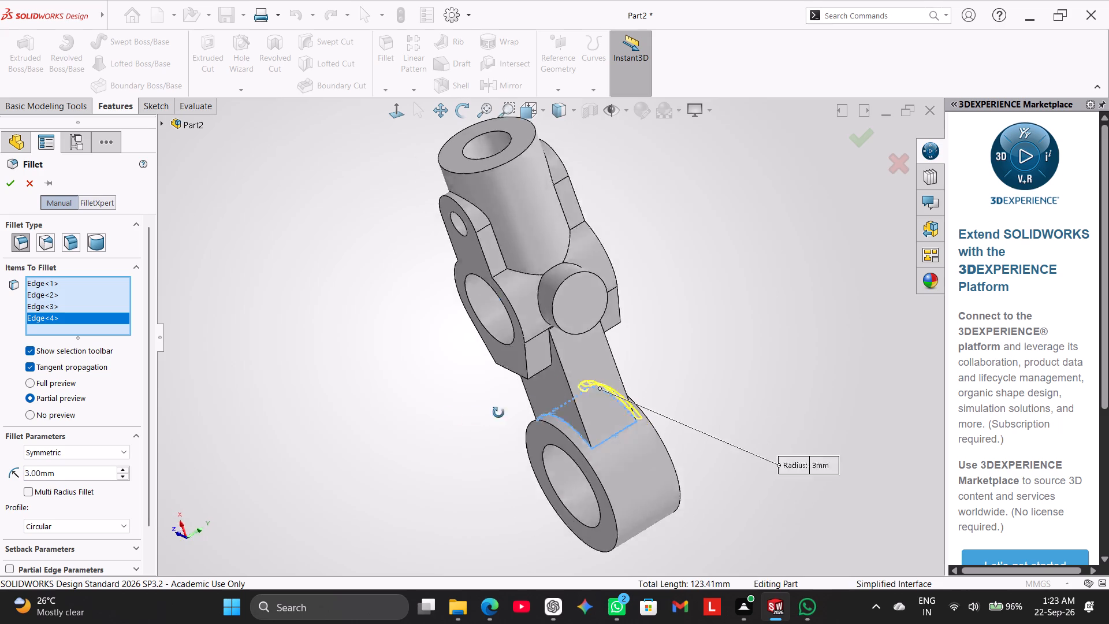
middle_click_drag(498, 413, 690, 521)
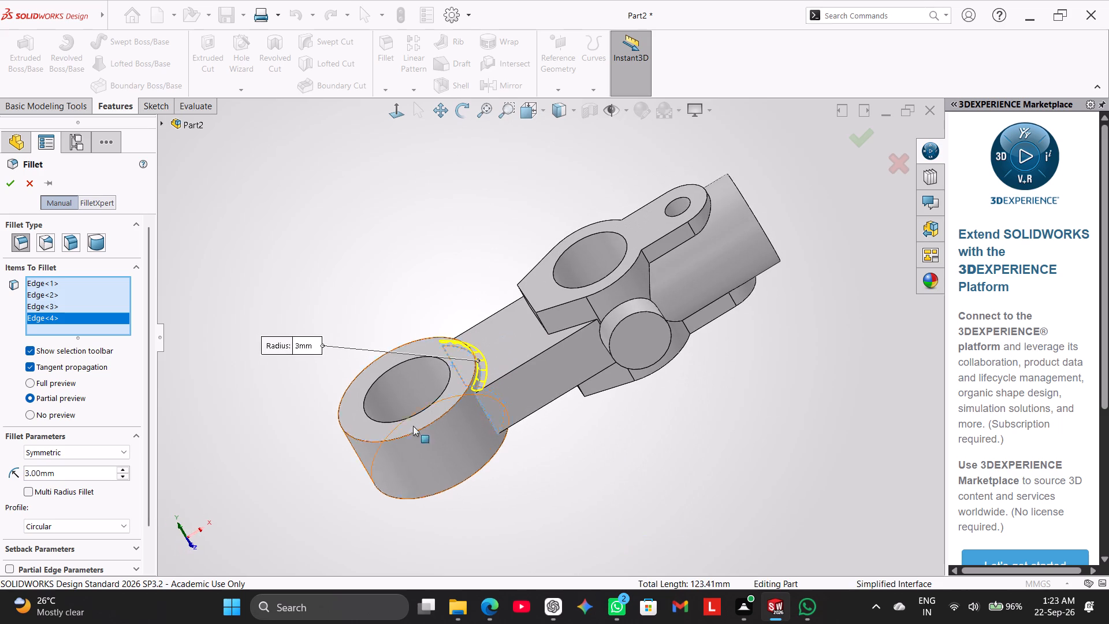
left_click(13, 183)
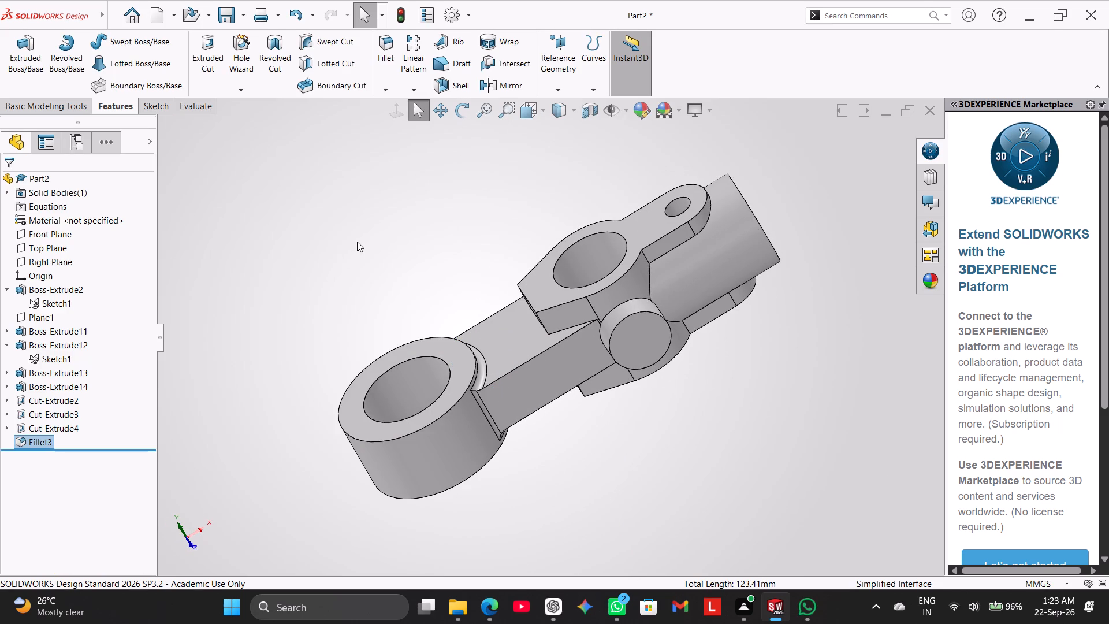
Examine the filleted junction between the web and the large boss from several sides and in isometric view.
middle_click_drag(364, 240, 360, 283)
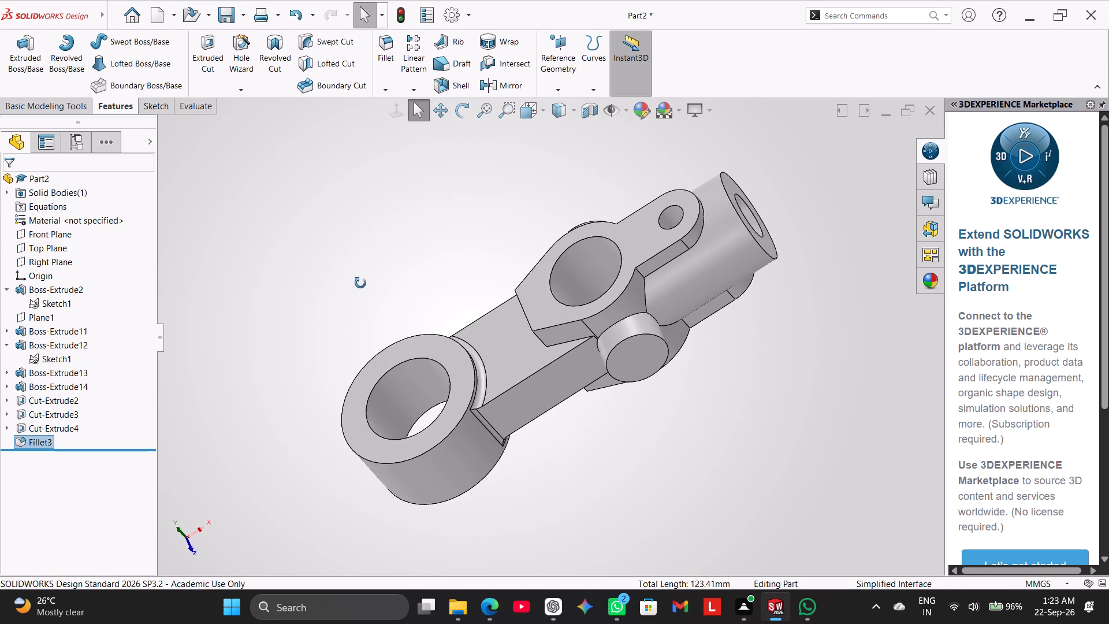
middle_click_drag(360, 283, 304, 179)
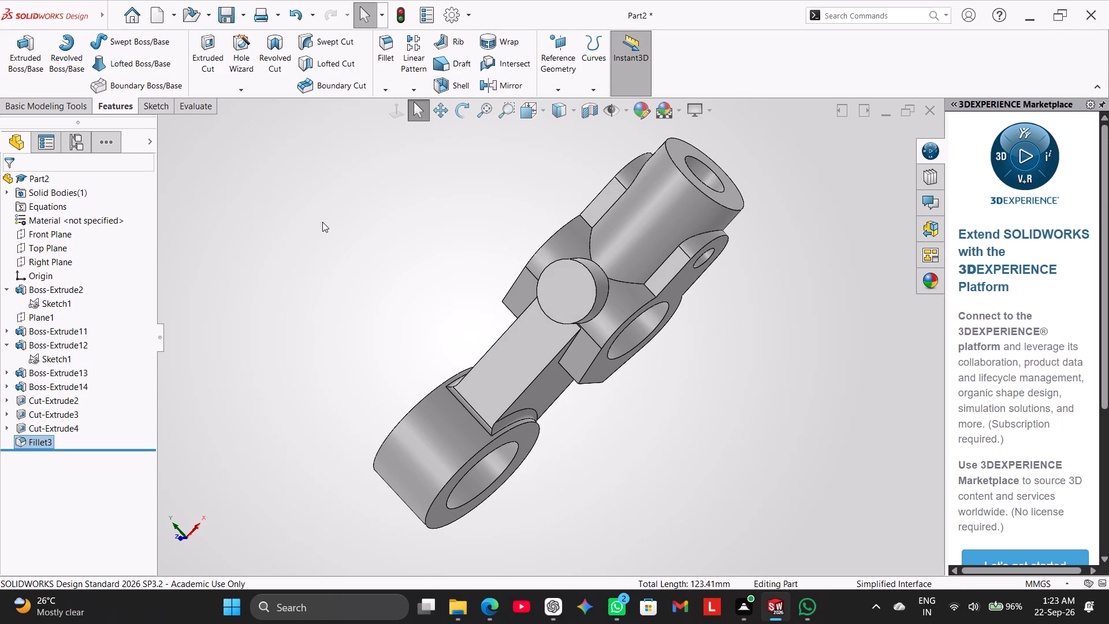
middle_click_drag(333, 229, 412, 273)
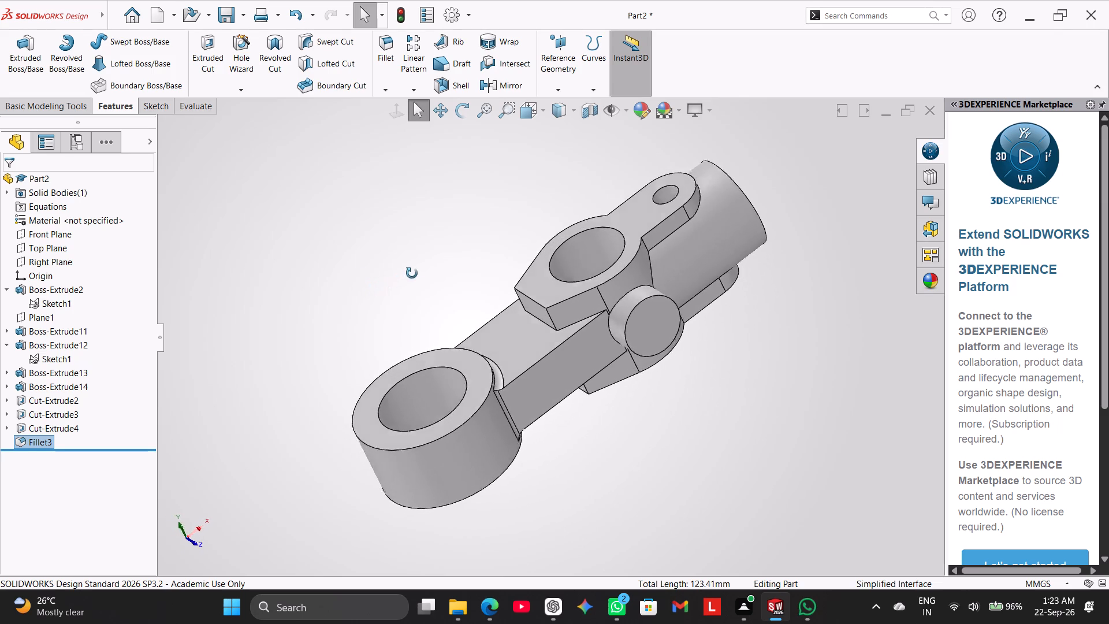
middle_click_drag(412, 273, 432, 263)
right_click_drag(320, 382, 418, 227)
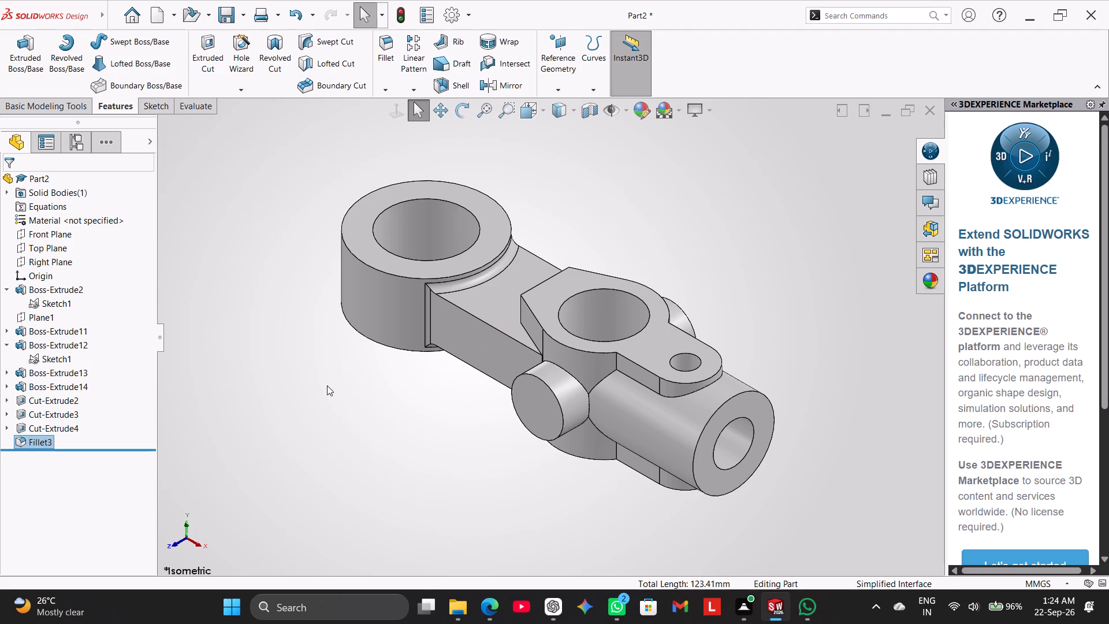
middle_click_drag(327, 385, 322, 492)
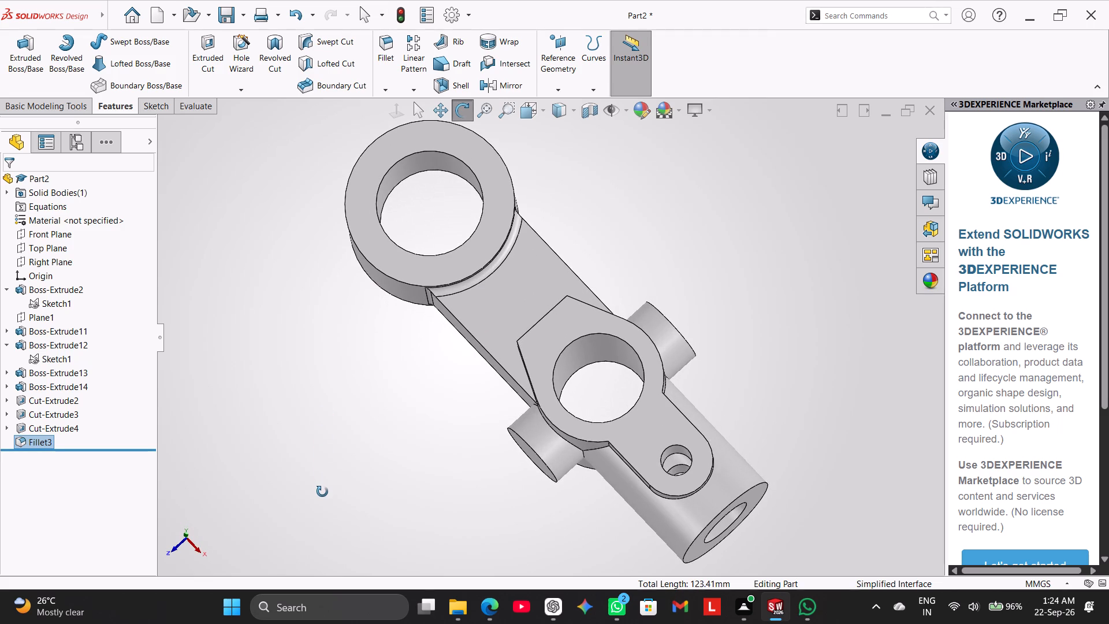
middle_click_drag(322, 492, 329, 492)
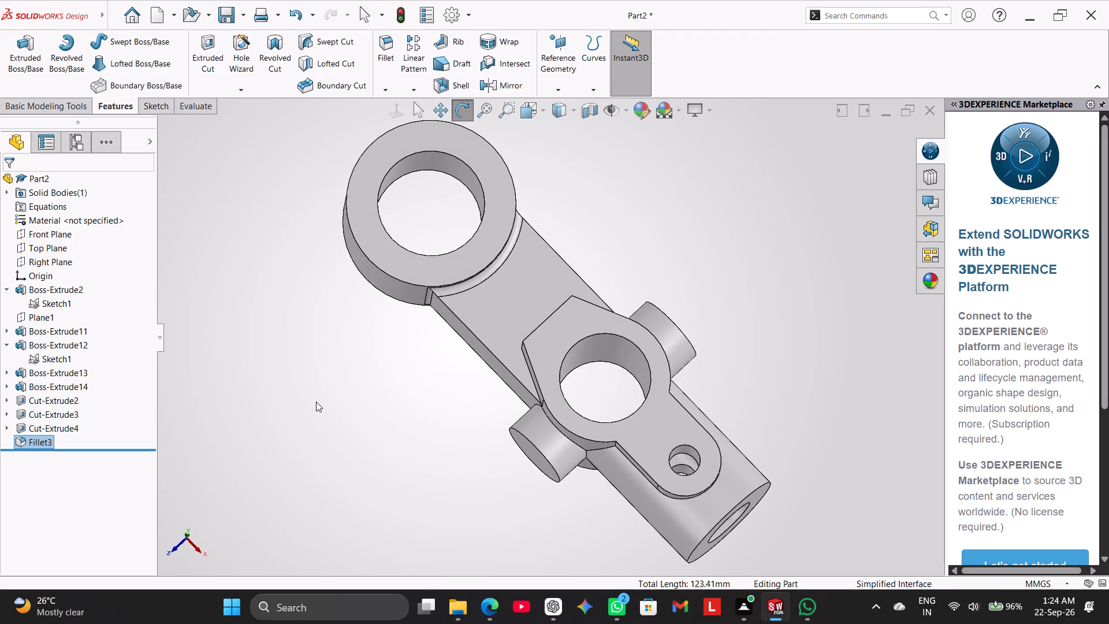
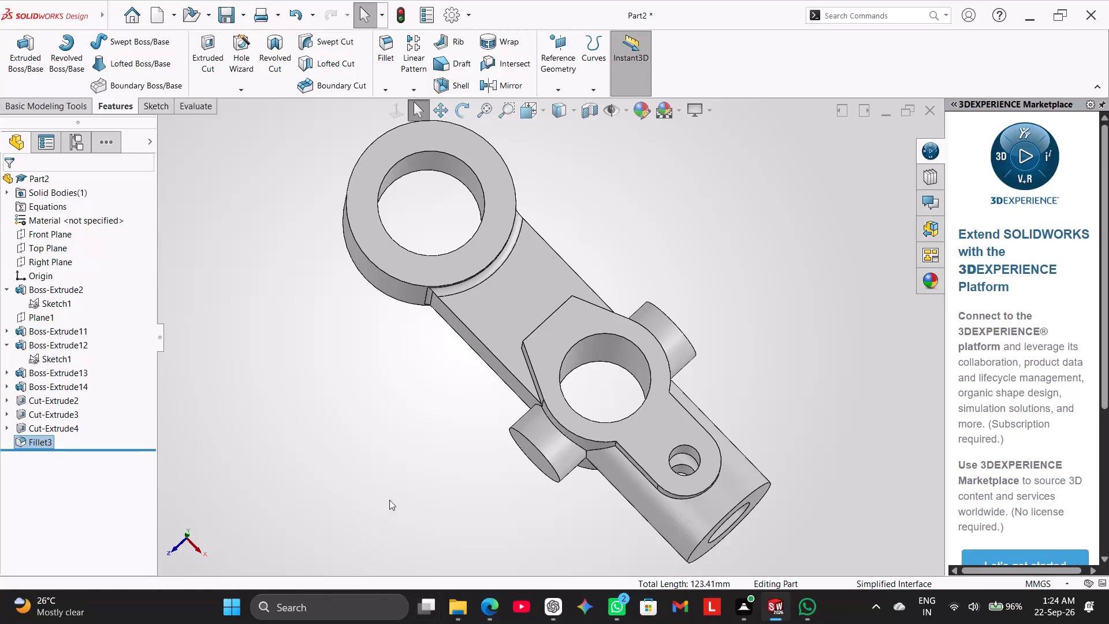
Reopen the 3 mm fillet between the web and the large boss and clear all its selected edges.
middle_click_drag(367, 393, 471, 299)
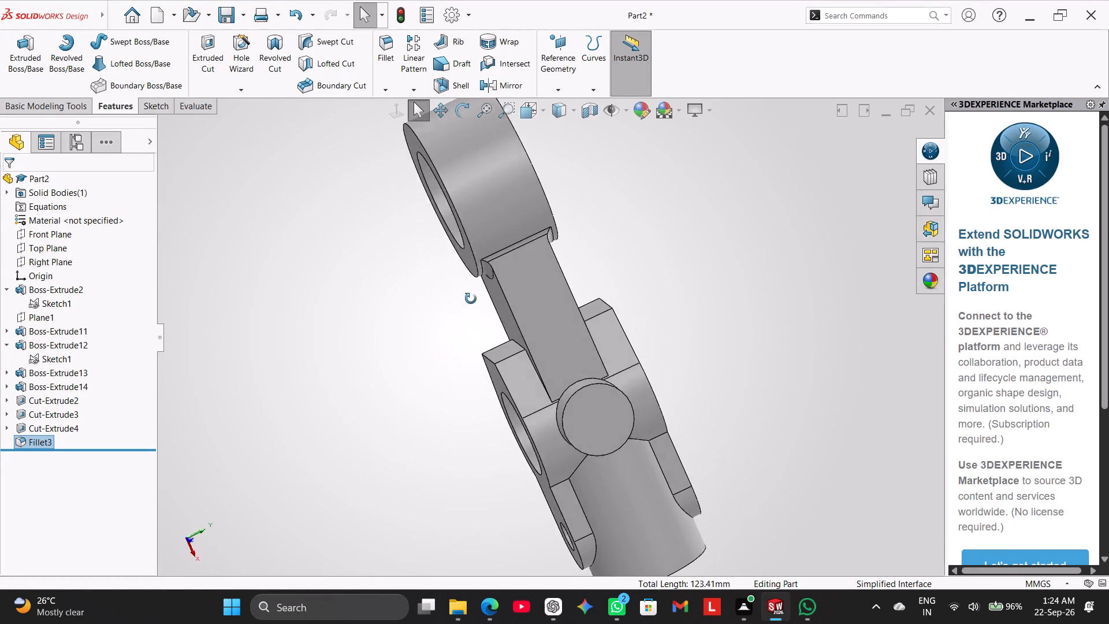
middle_click_drag(471, 299, 454, 272)
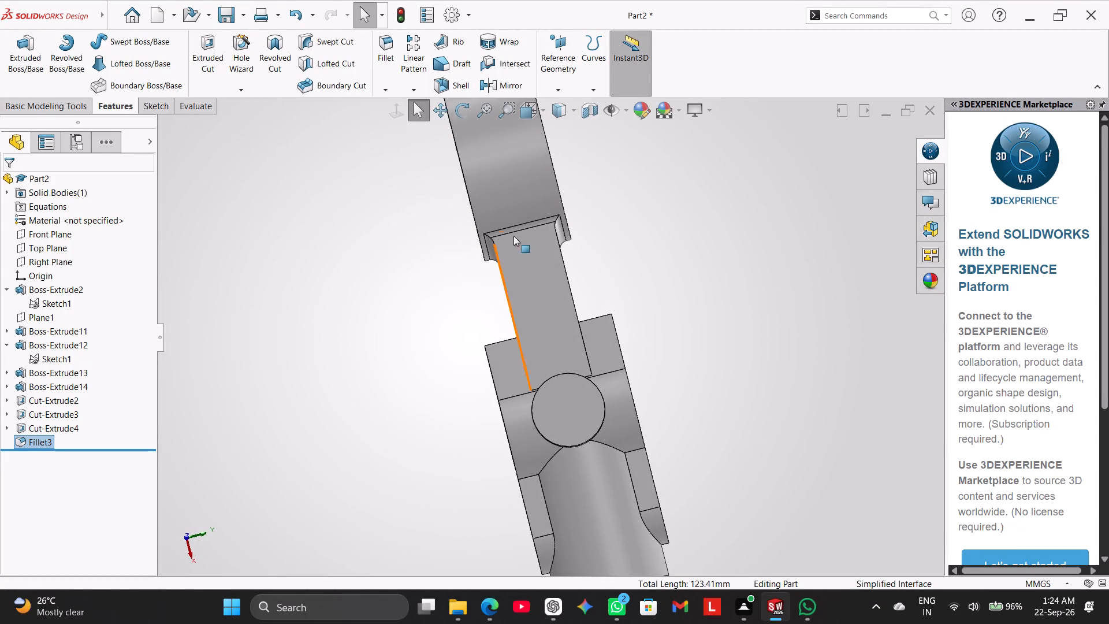
right_click(524, 226)
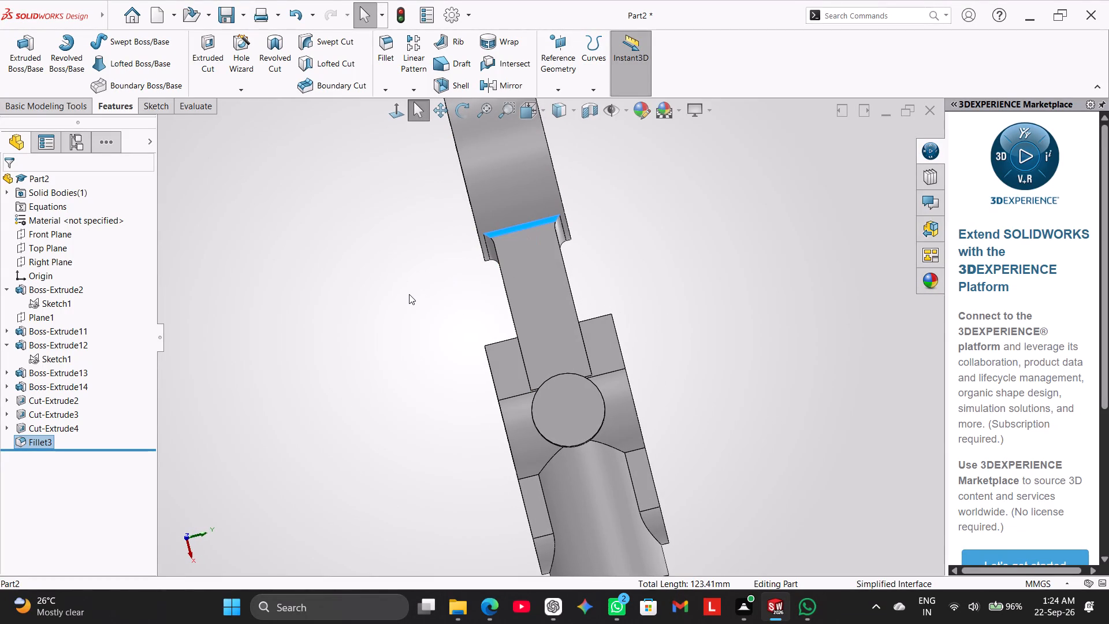
left_click(409, 294)
middle_click_drag(410, 308, 392, 363)
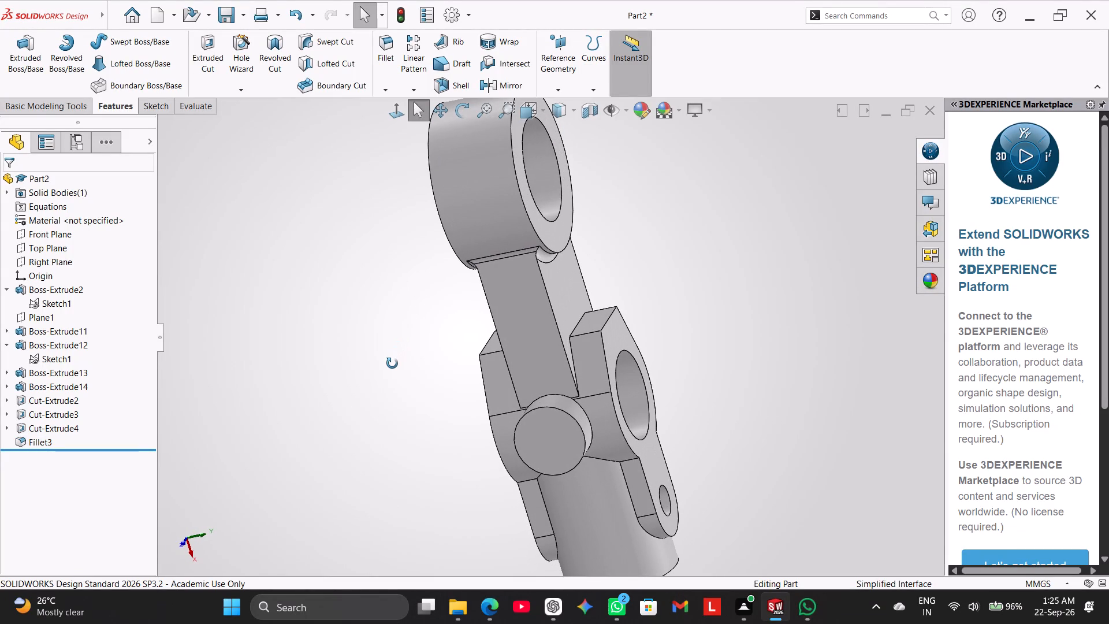
middle_click_drag(392, 363, 352, 396)
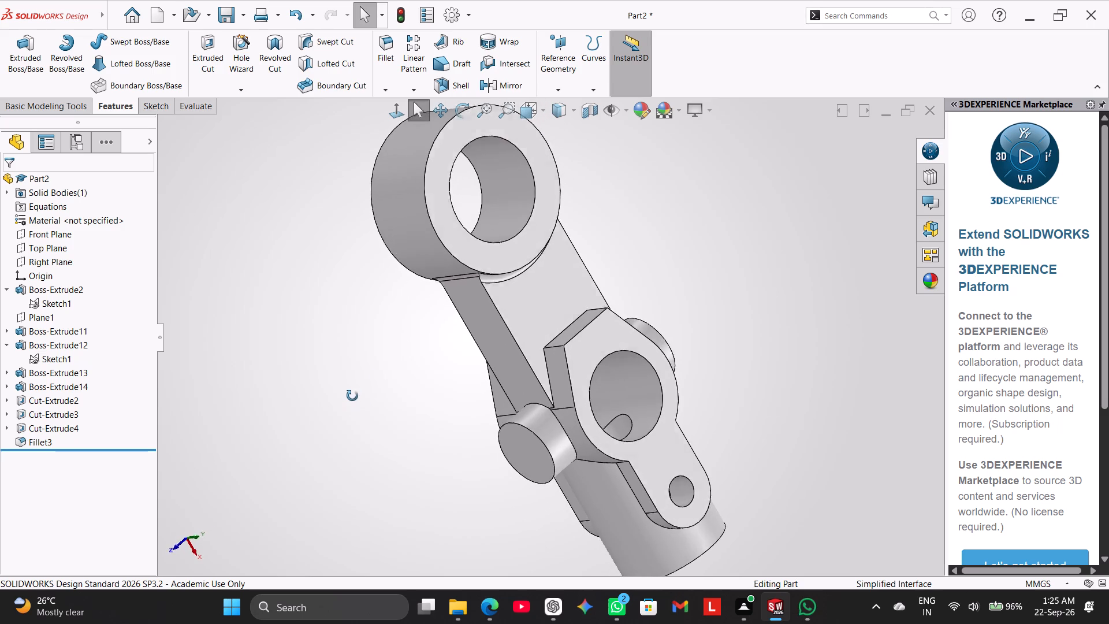
middle_click_drag(352, 396, 396, 350)
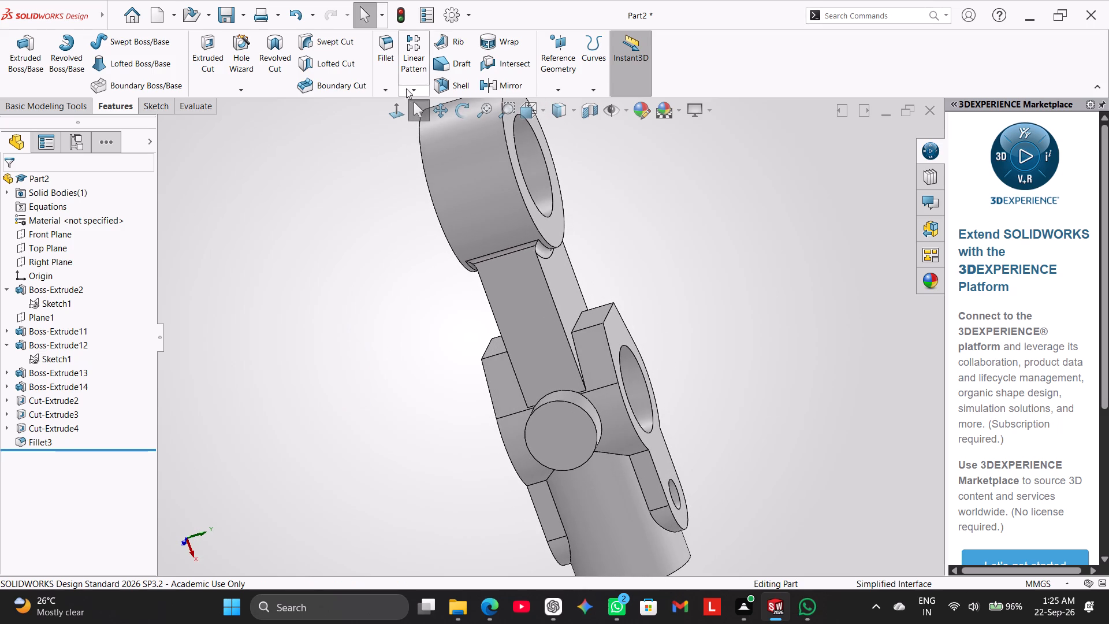
right_click(31, 440)
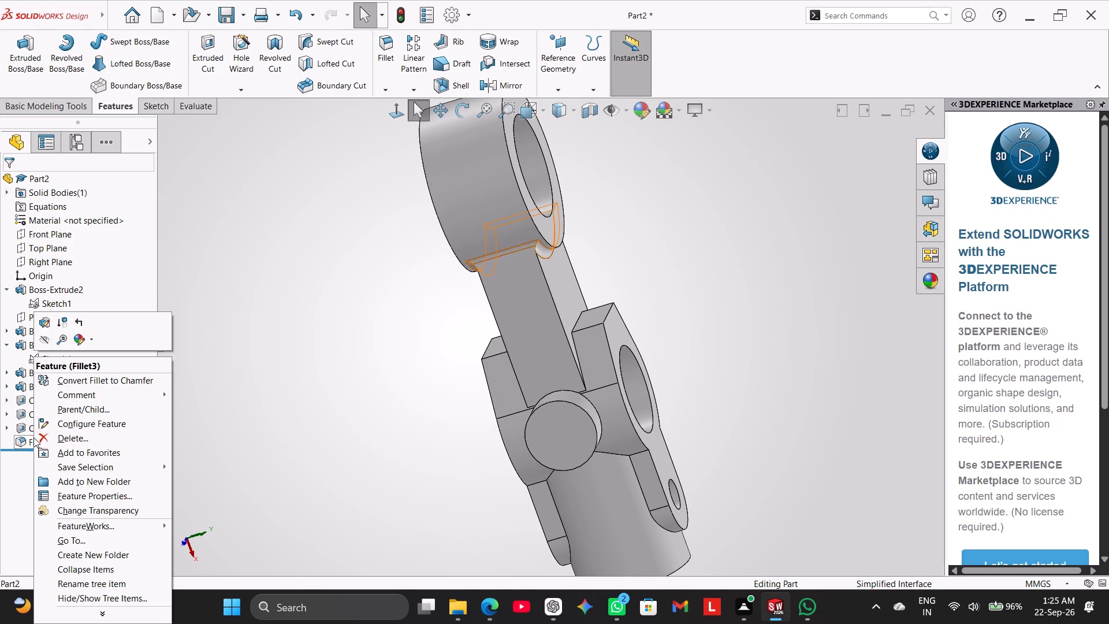
left_click(49, 322)
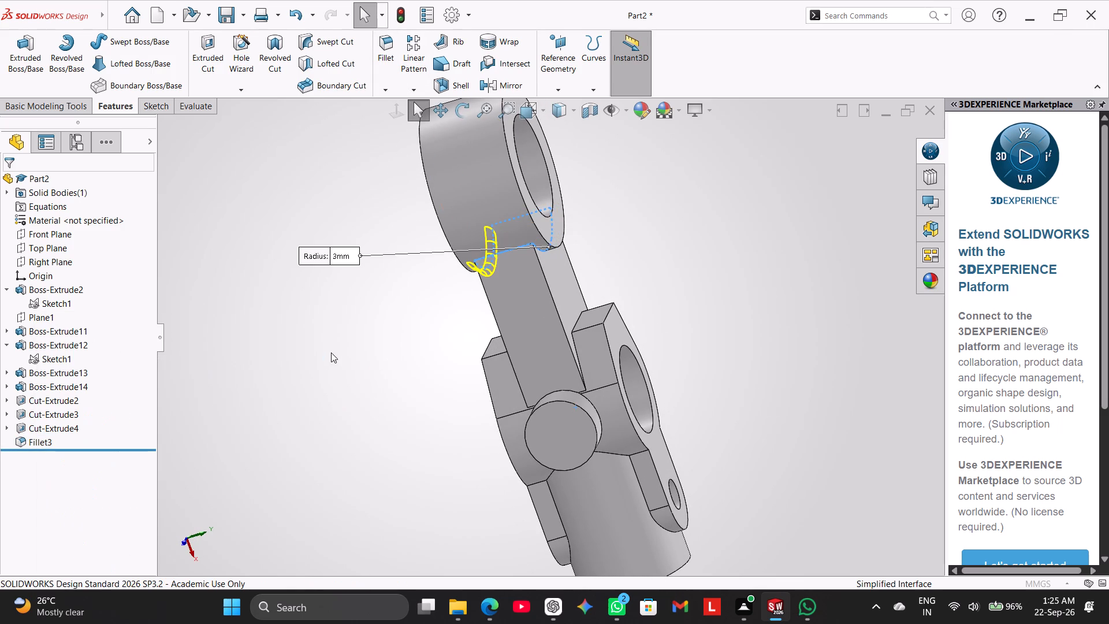
left_click(76, 279)
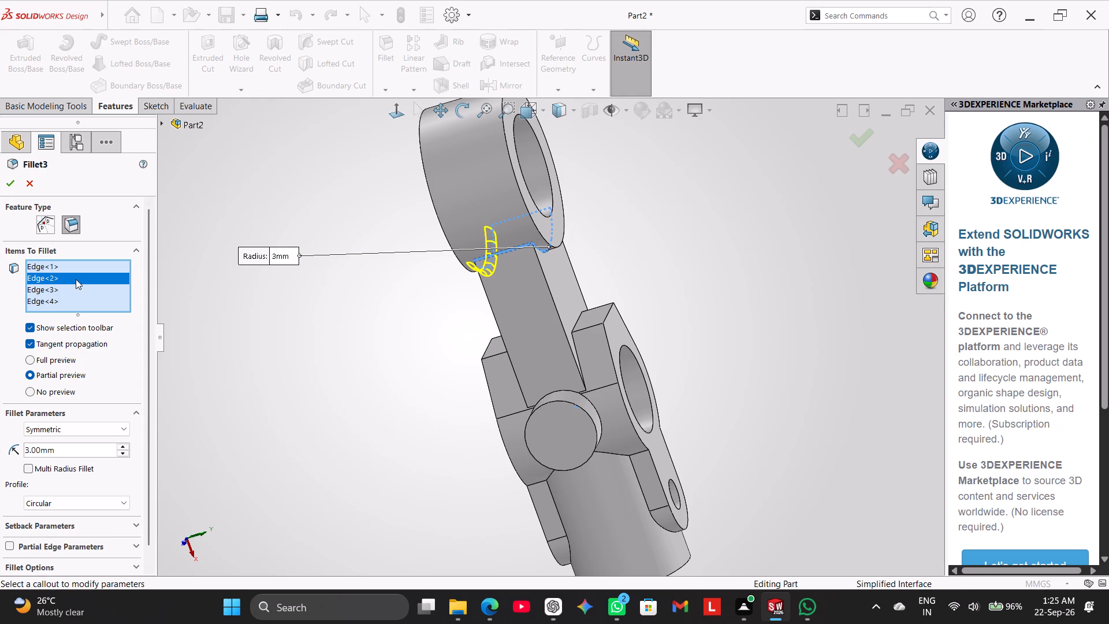
left_click(75, 289)
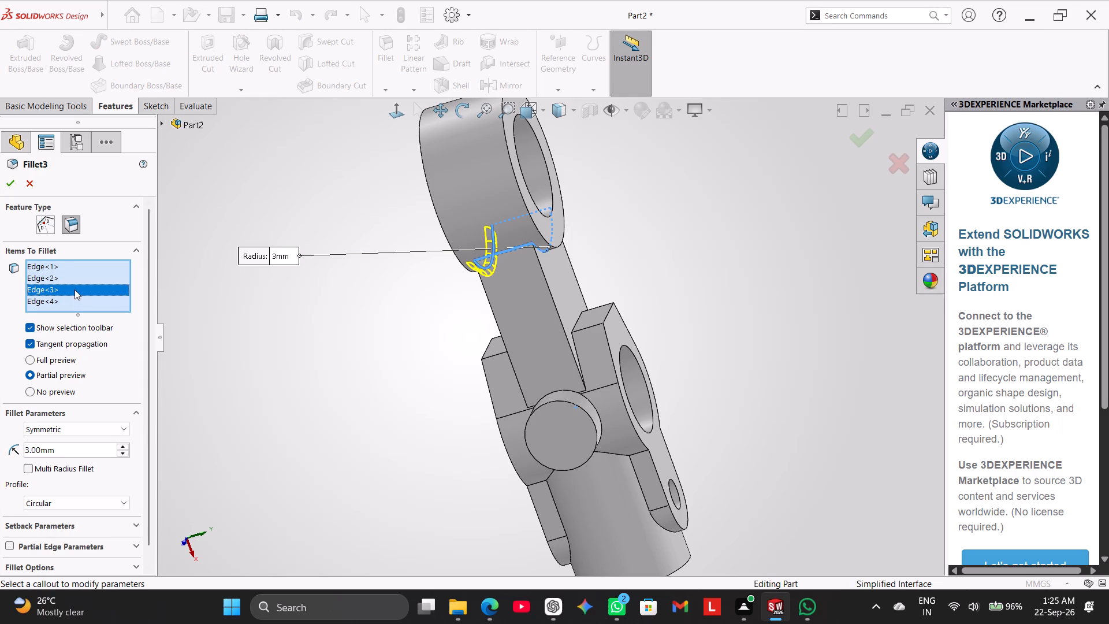
middle_click_drag(198, 344, 233, 409)
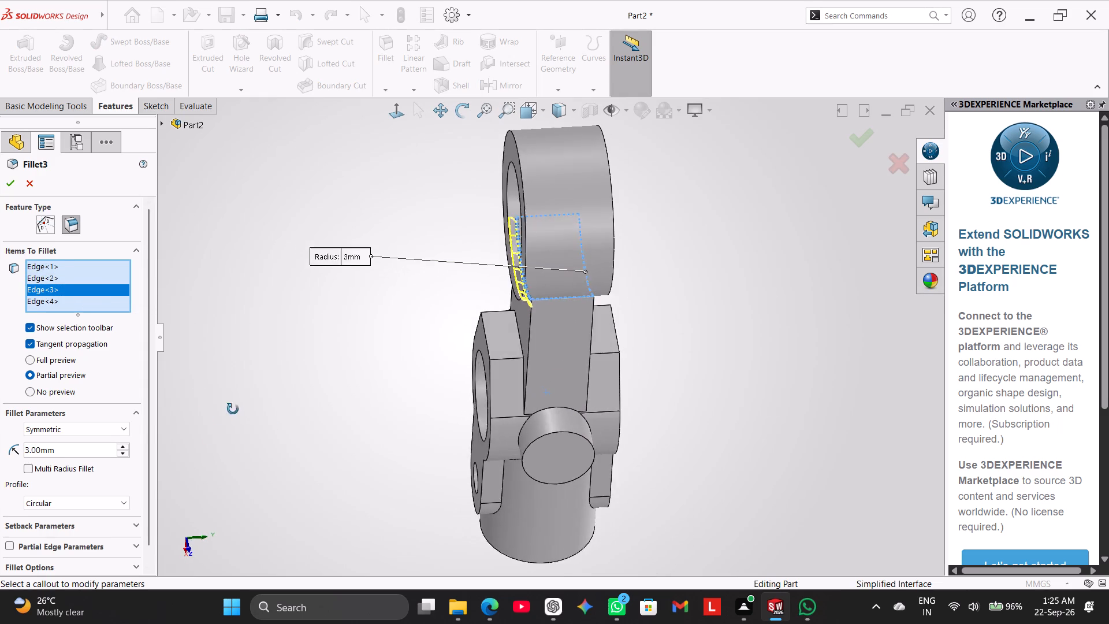
middle_click_drag(233, 409, 229, 406)
left_click(96, 277)
right_click(96, 277)
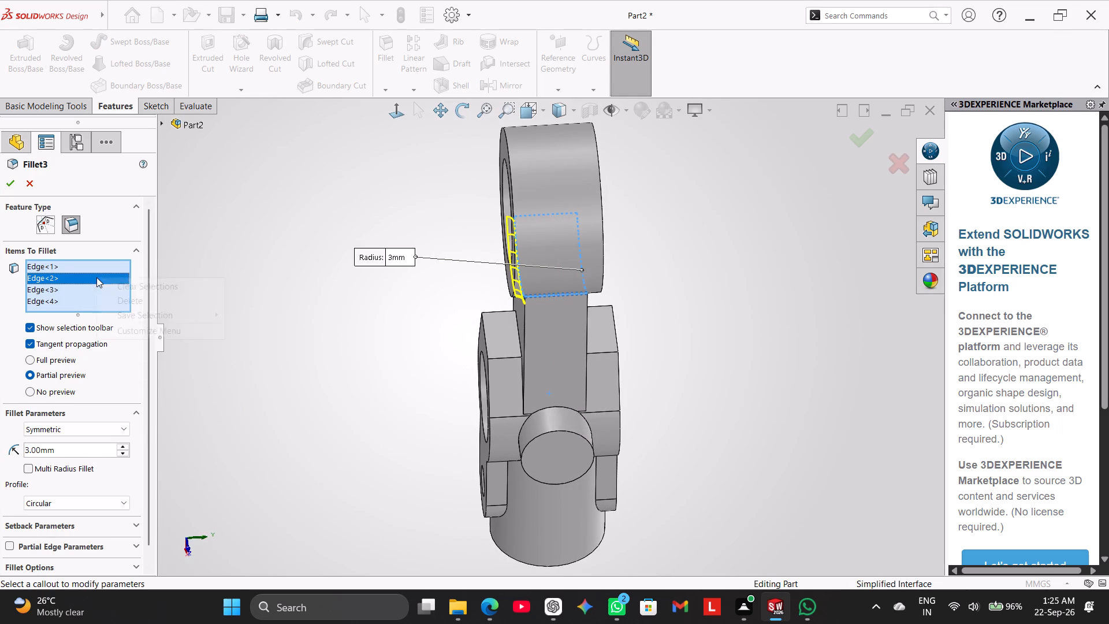
left_click(120, 286)
Apply the 3 mm fillet to only one straight edge where the web's narrow side face meets the large boss.
middle_click_drag(269, 335, 192, 371)
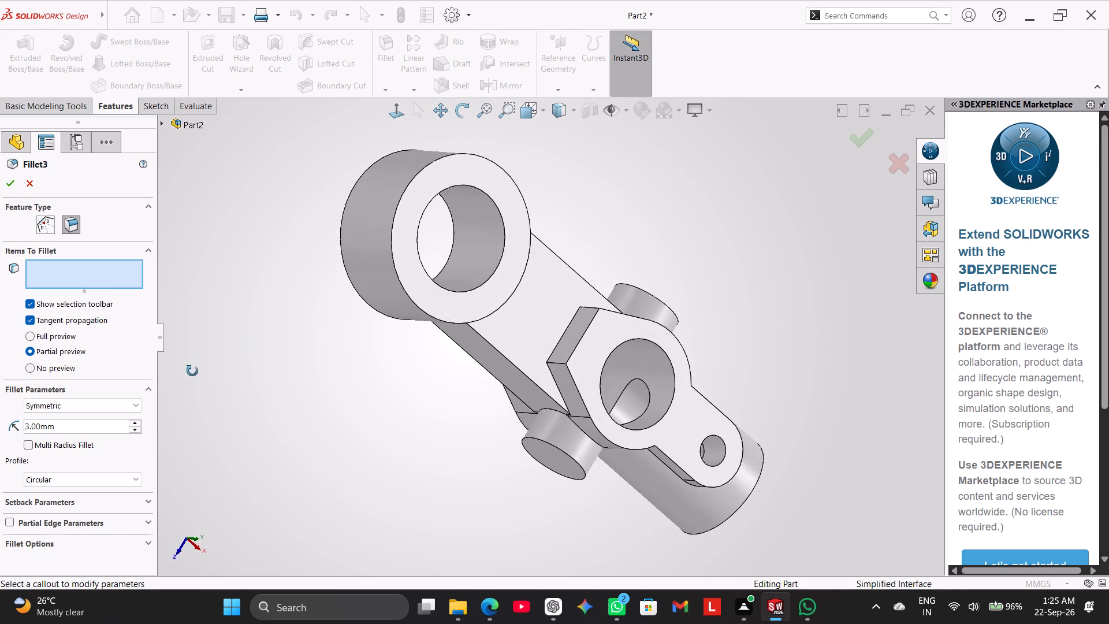
middle_click_drag(192, 371, 188, 374)
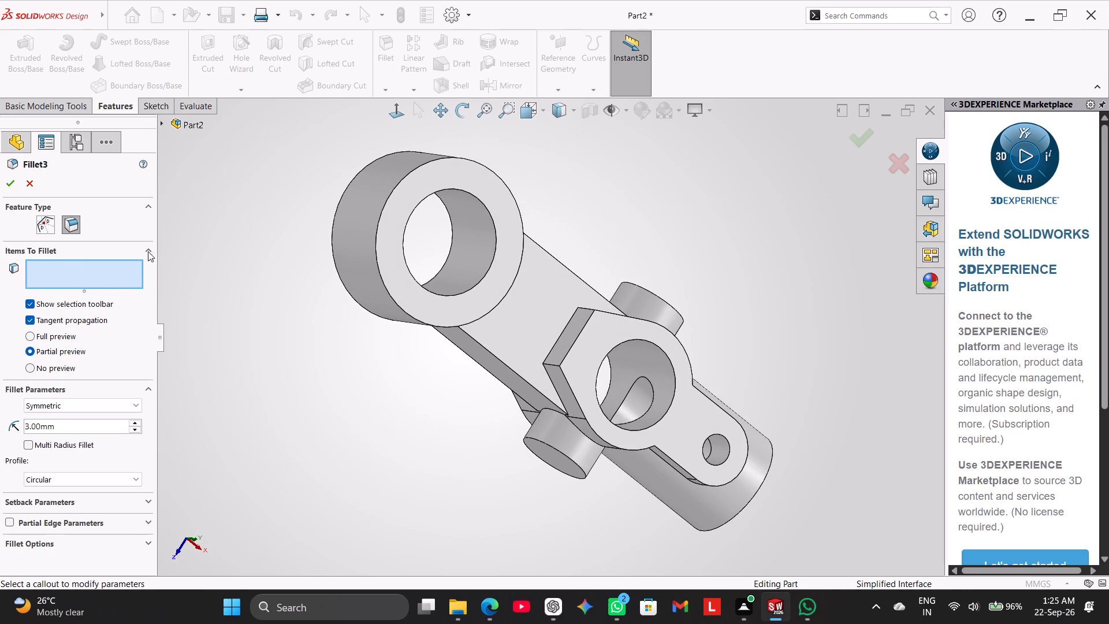
middle_click_drag(315, 382, 363, 236)
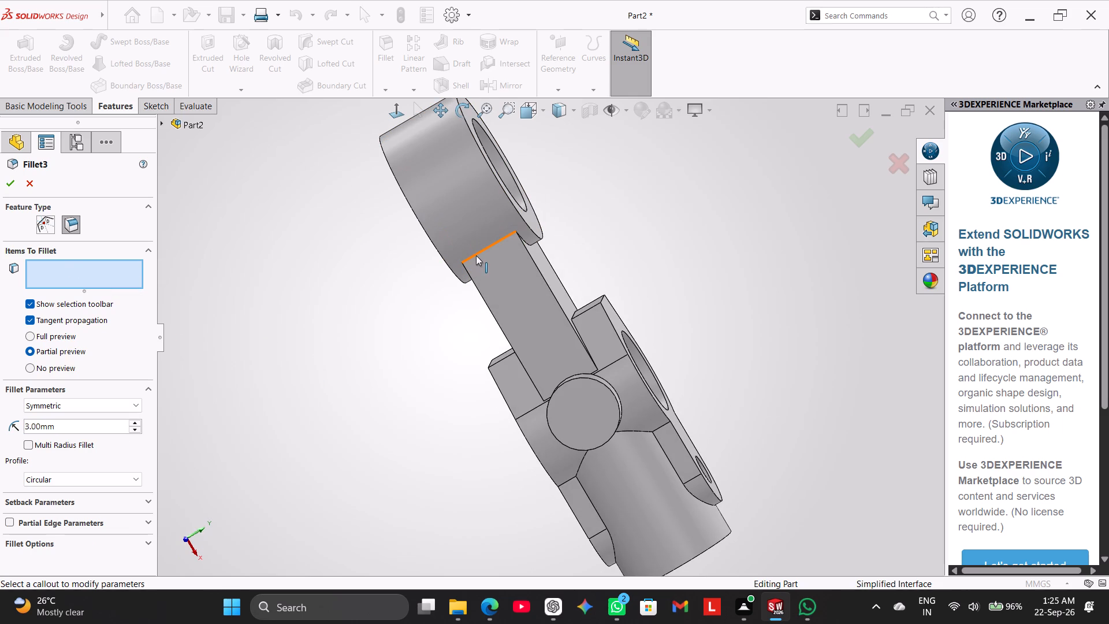
left_click(476, 255)
middle_click_drag(319, 324, 323, 385)
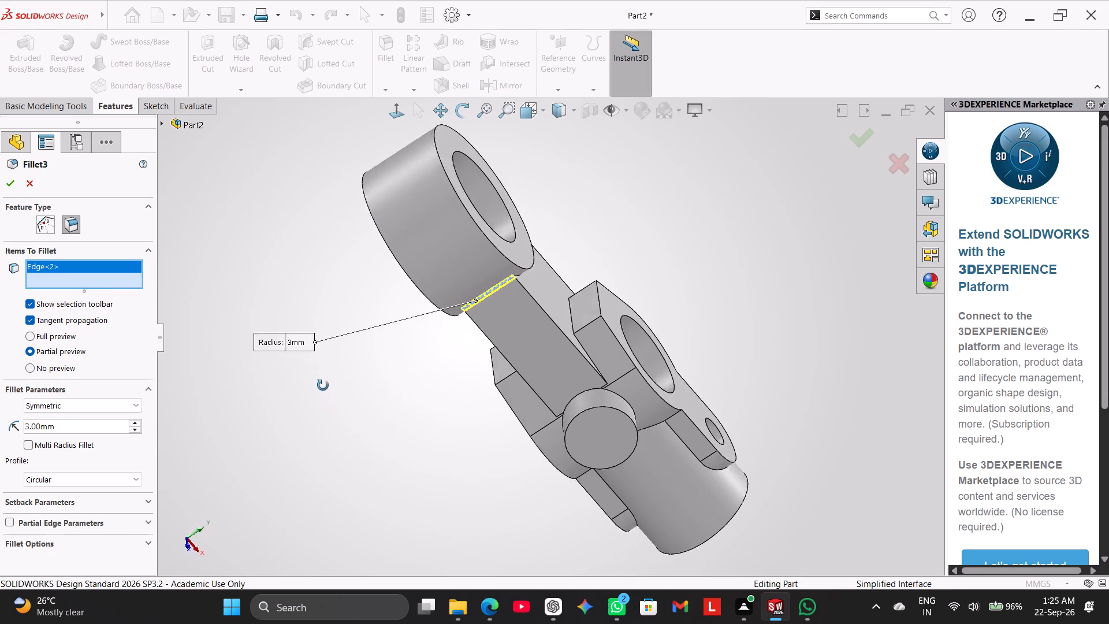
middle_click_drag(323, 385, 271, 373)
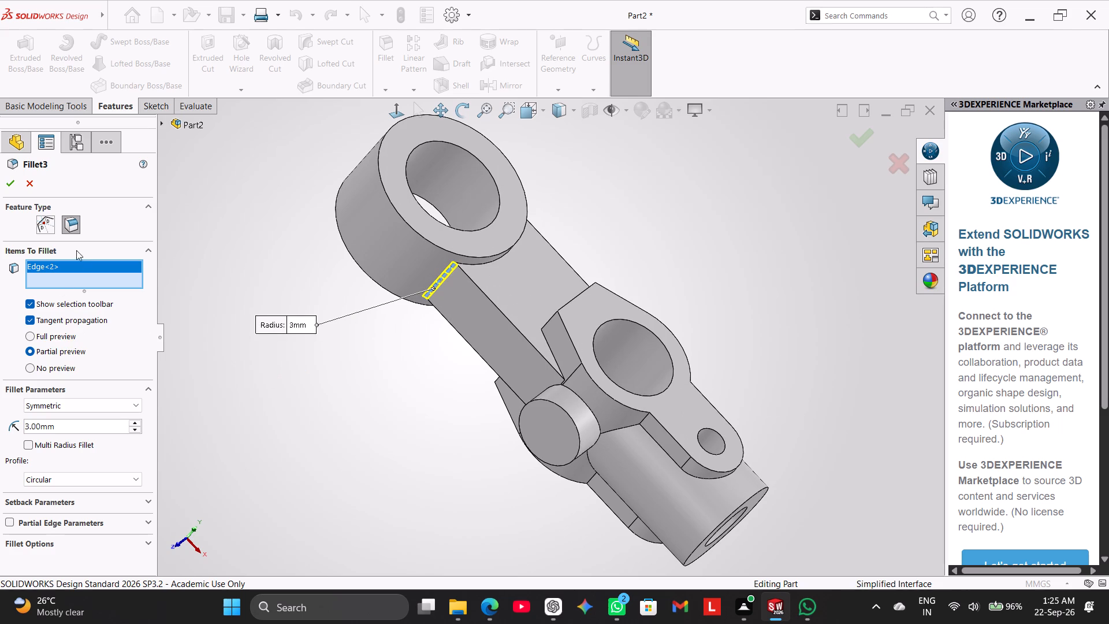
left_click(75, 222)
double_click(75, 221)
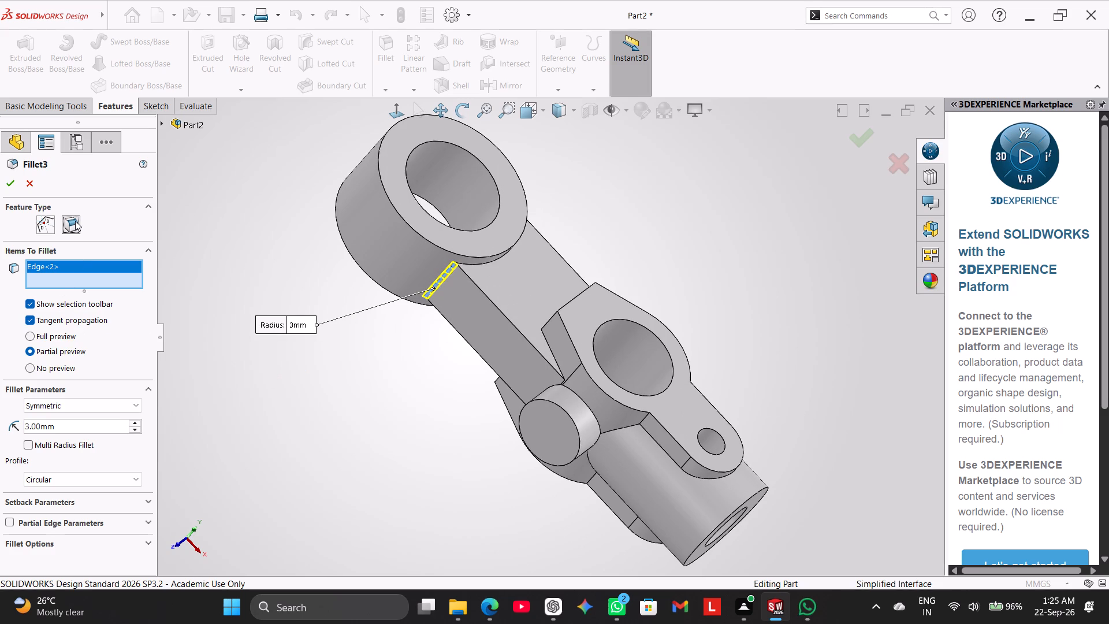
triple_click(75, 221)
left_click(75, 221)
left_click(84, 481)
left_click(84, 481)
left_click(9, 174)
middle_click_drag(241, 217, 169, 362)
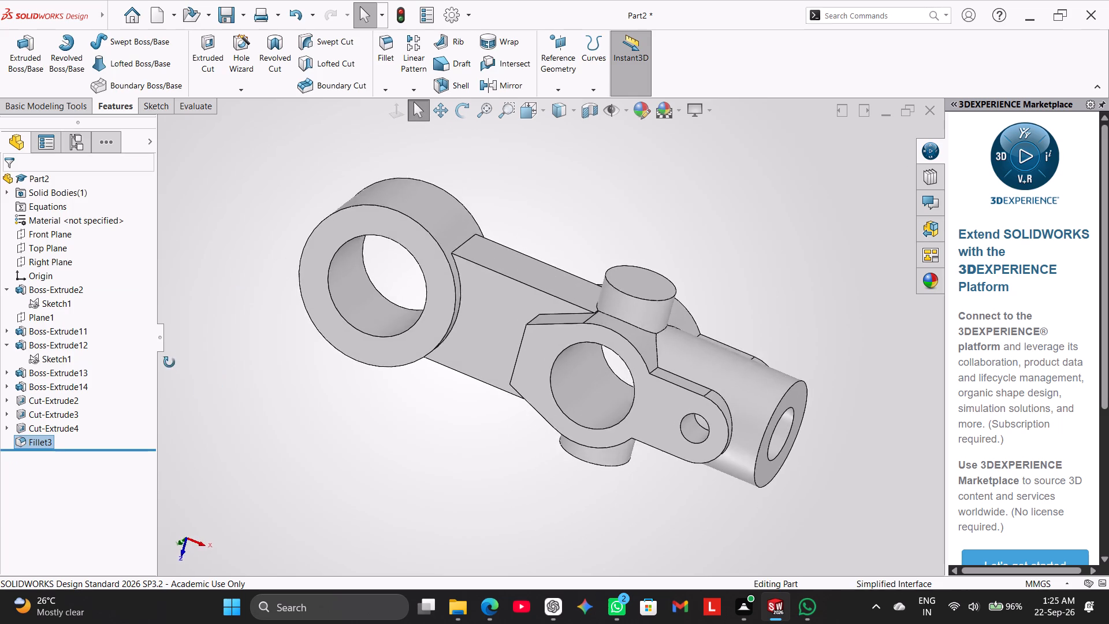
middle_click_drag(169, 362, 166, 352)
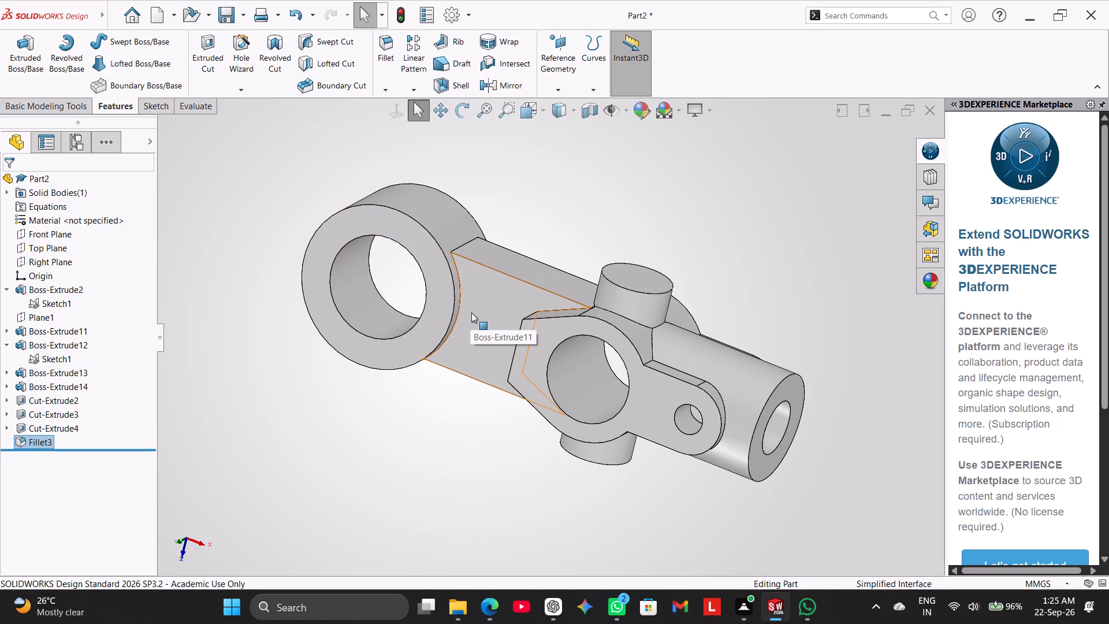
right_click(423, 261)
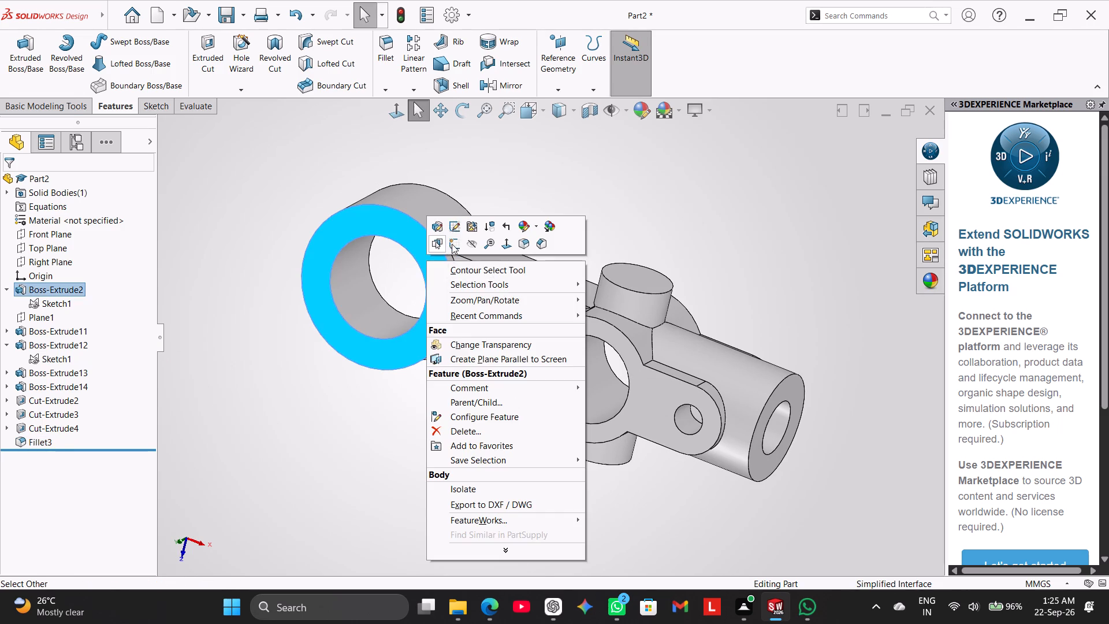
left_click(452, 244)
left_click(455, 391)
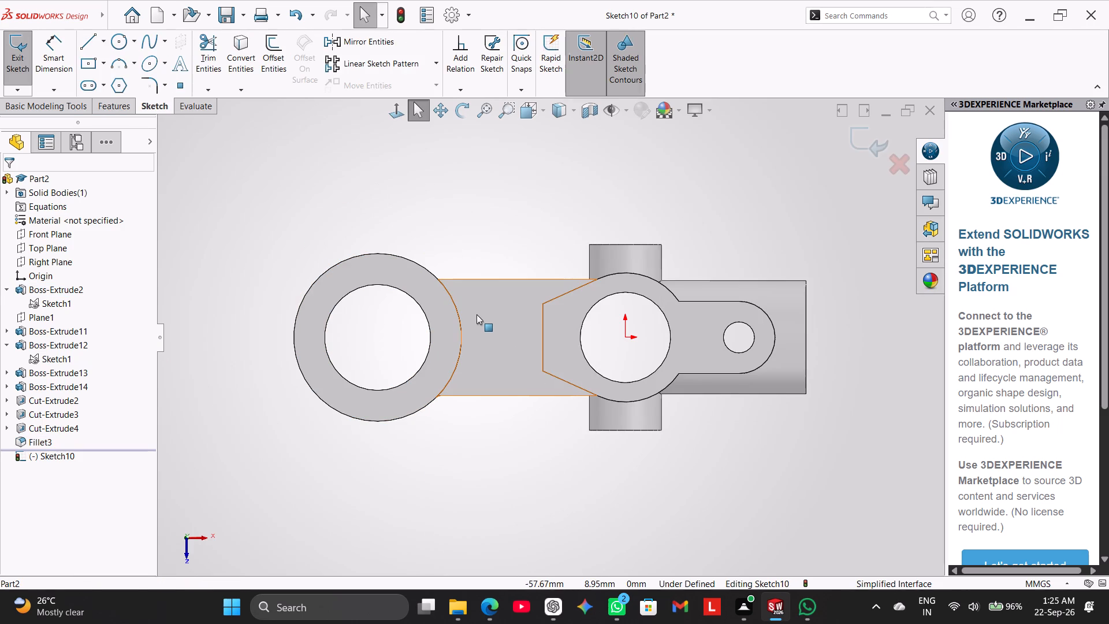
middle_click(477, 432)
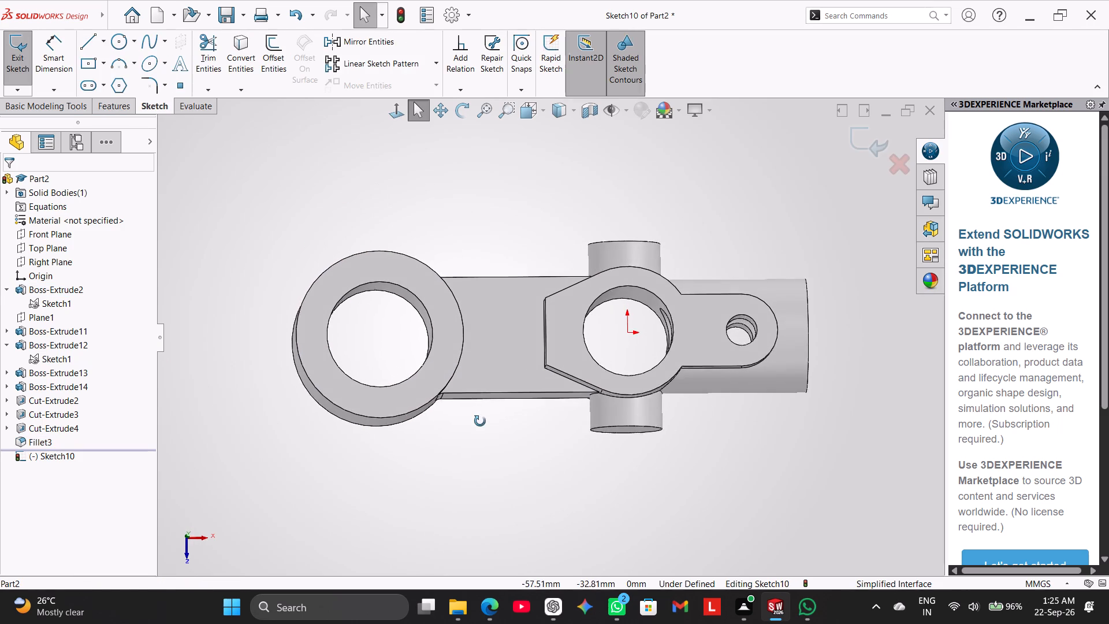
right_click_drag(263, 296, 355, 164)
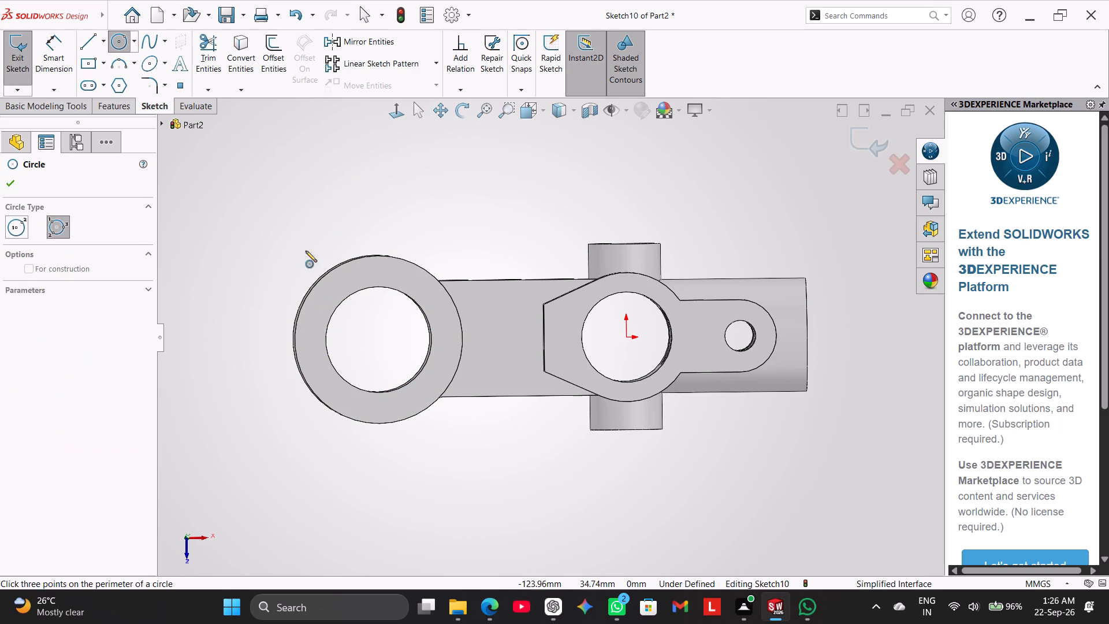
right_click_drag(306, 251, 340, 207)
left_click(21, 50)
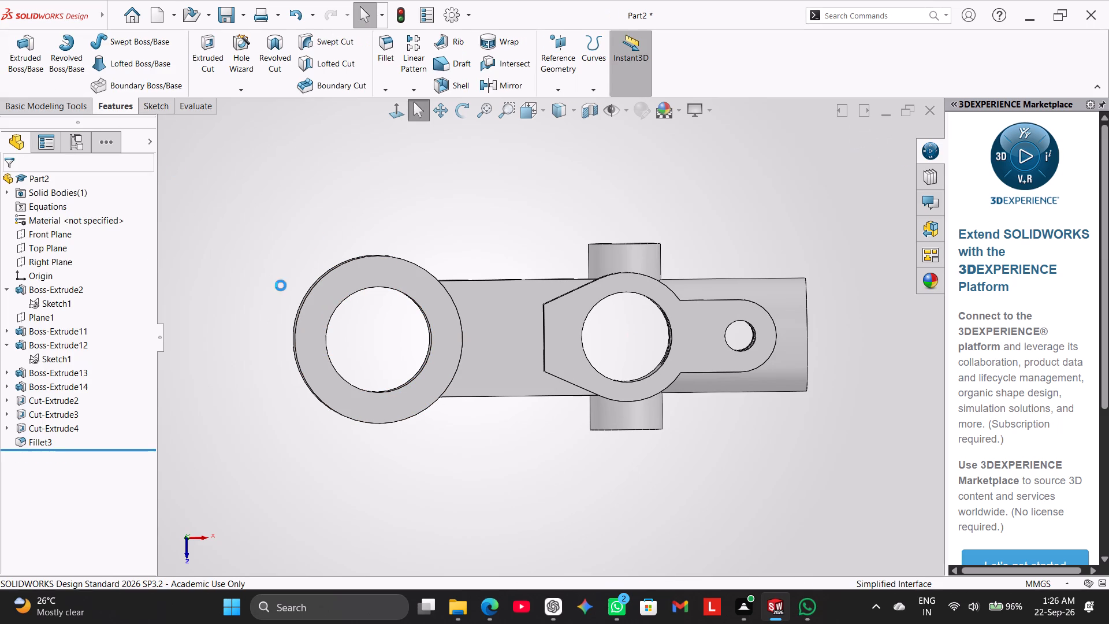
Fillet the curved edge on the web's upper face and the opposite straight side edge at the large boss with a 3 mm radius.
right_click_drag(281, 285, 325, 175)
right_click_drag(243, 289, 341, 139)
right_click_drag(273, 245, 297, 209)
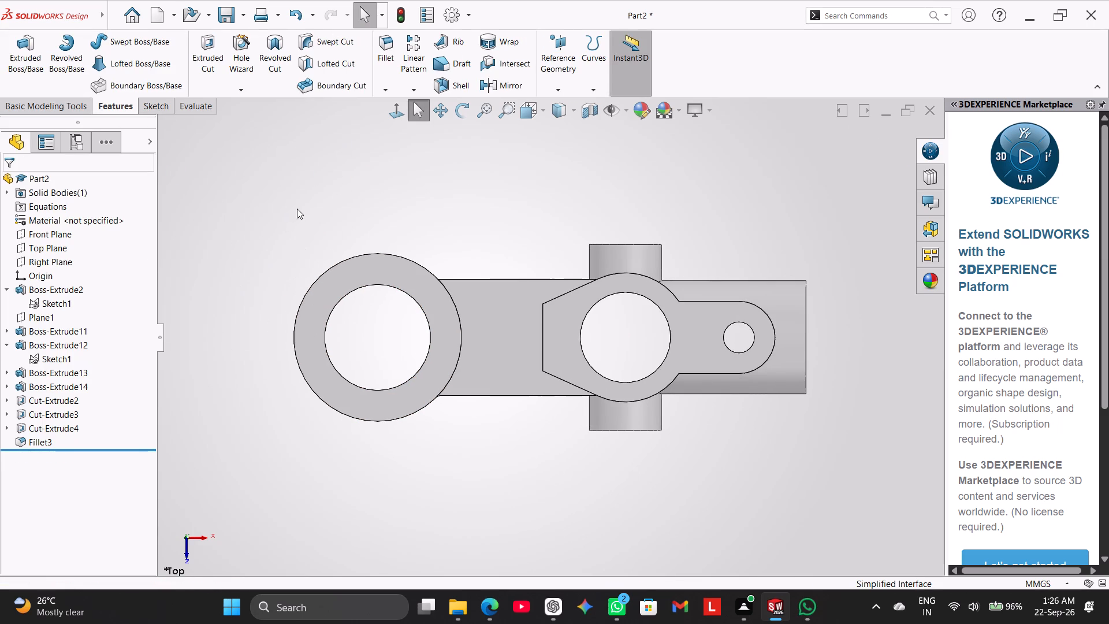
right_click_drag(297, 209, 334, 172)
left_click(388, 51)
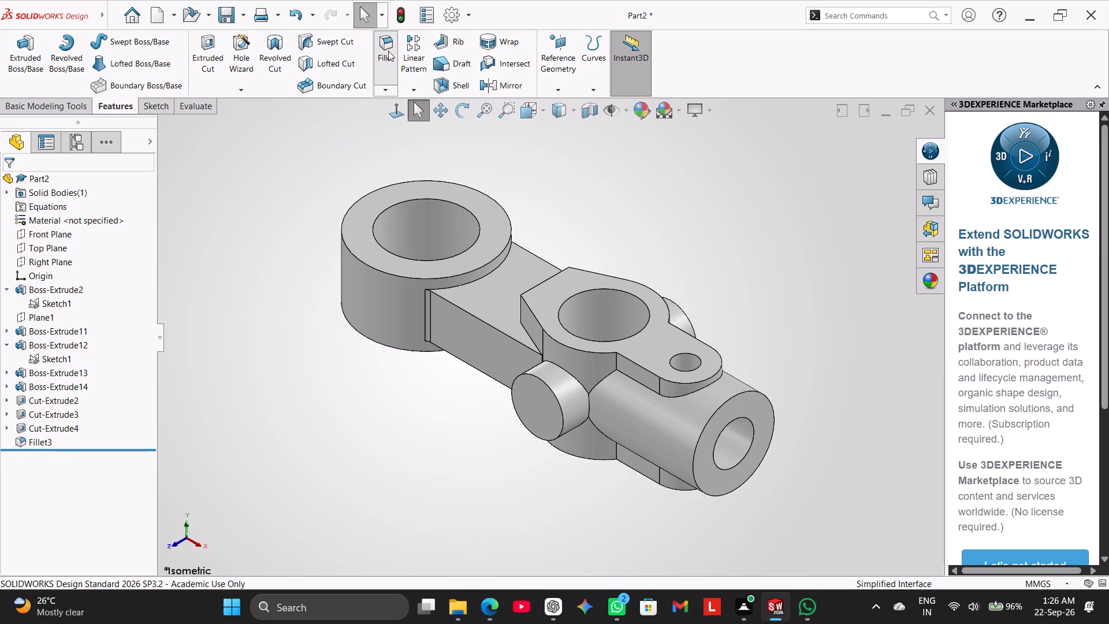
left_click(494, 272)
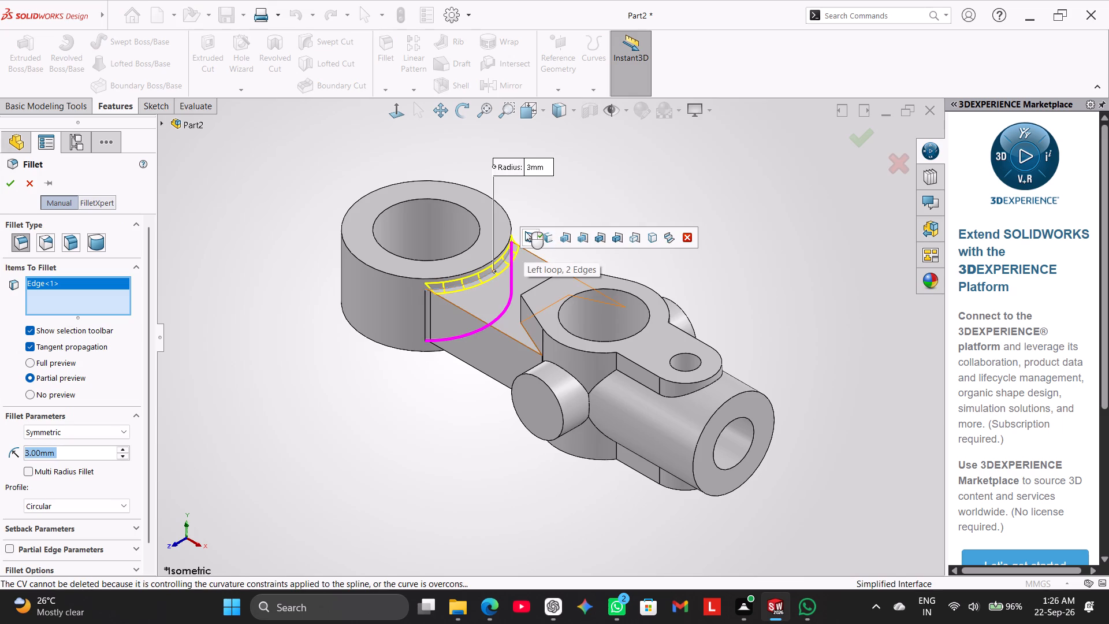
middle_click_drag(290, 234, 198, 361)
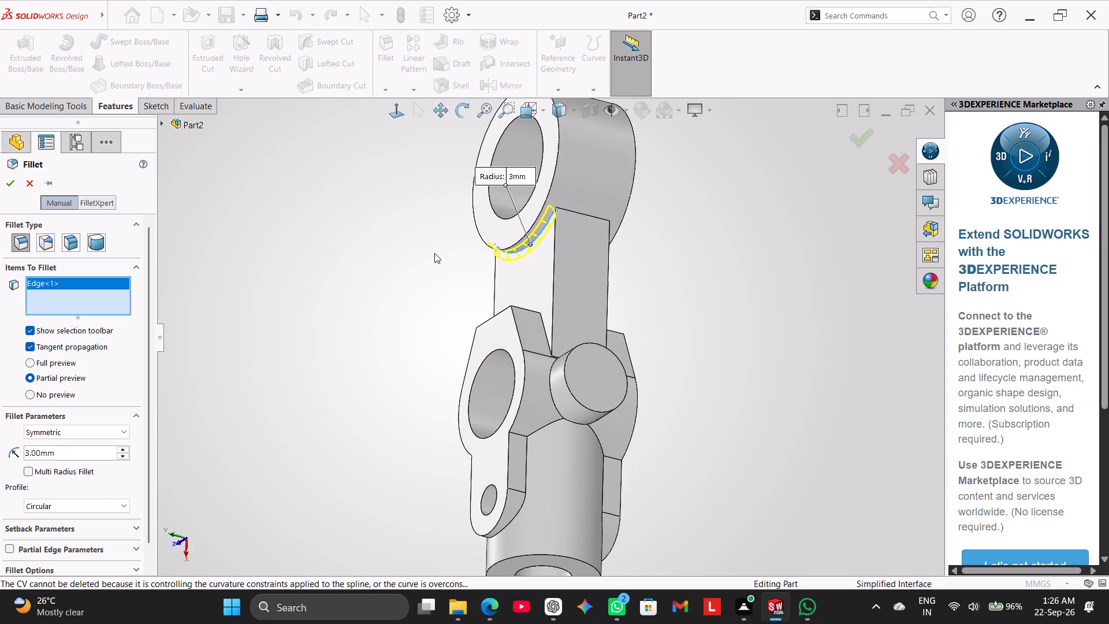
left_click(586, 217)
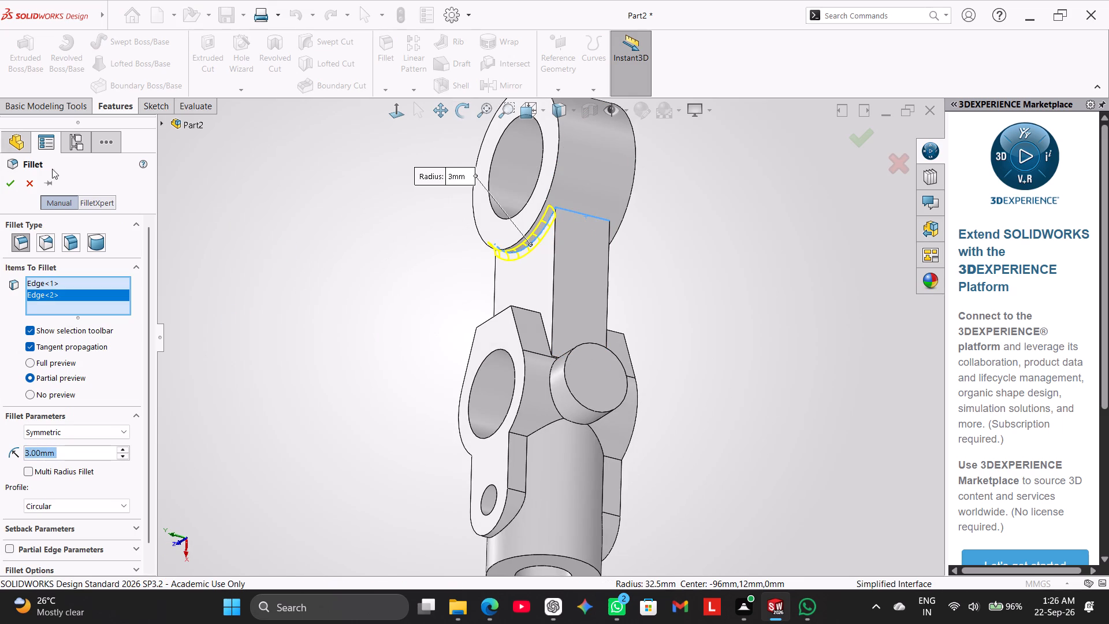
left_click(12, 181)
Start a sketch on the large boss's annular top face.
middle_click_drag(311, 329, 444, 276)
right_click(422, 168)
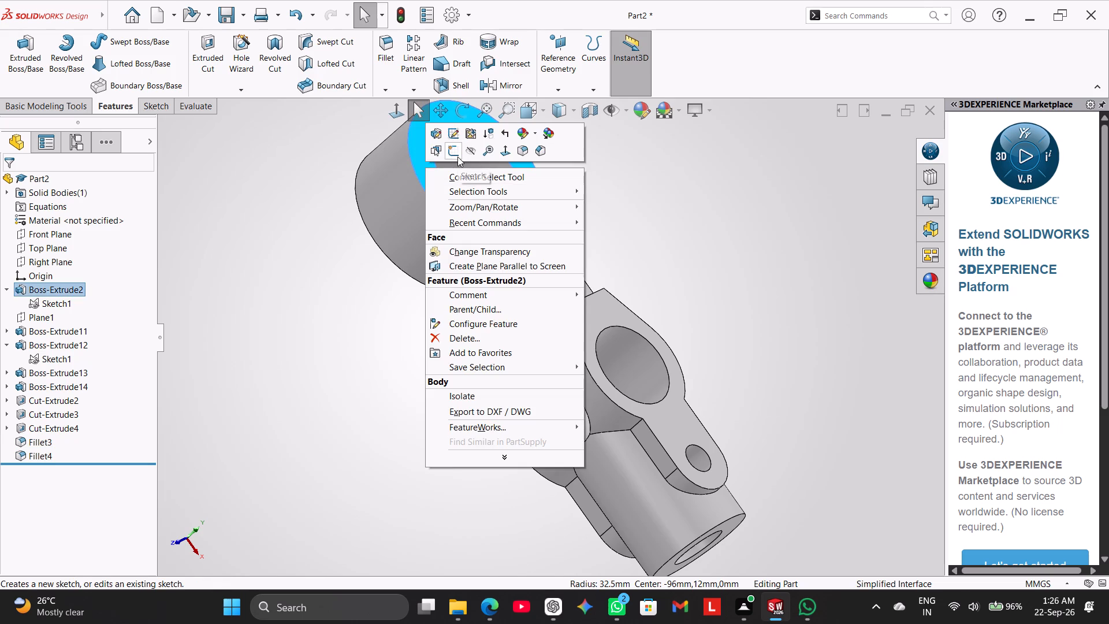
left_click(456, 156)
left_click(459, 218)
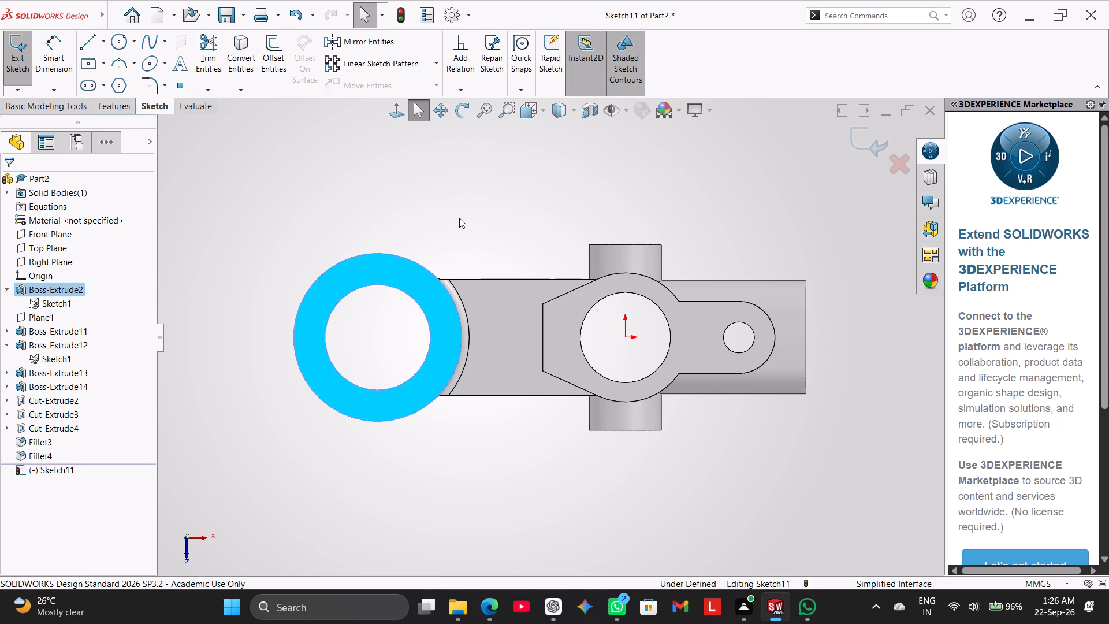
Examine the internal bores of the part with a temporary section view cut through the Front Plane.
left_click(594, 113)
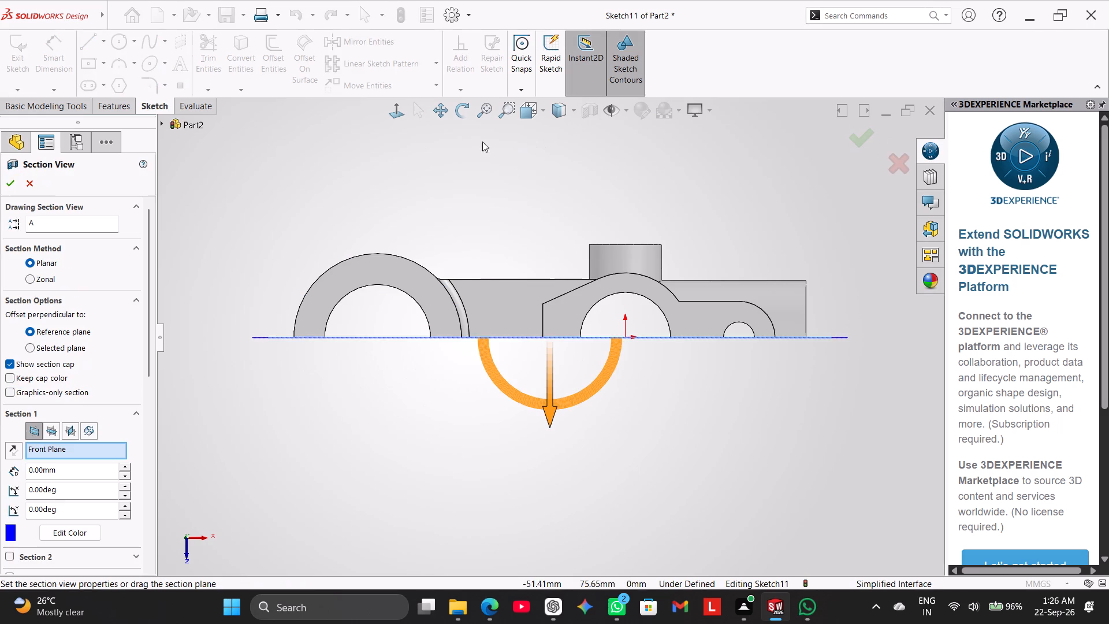
middle_click_drag(431, 170, 442, 104)
middle_click_drag(430, 199, 420, 160)
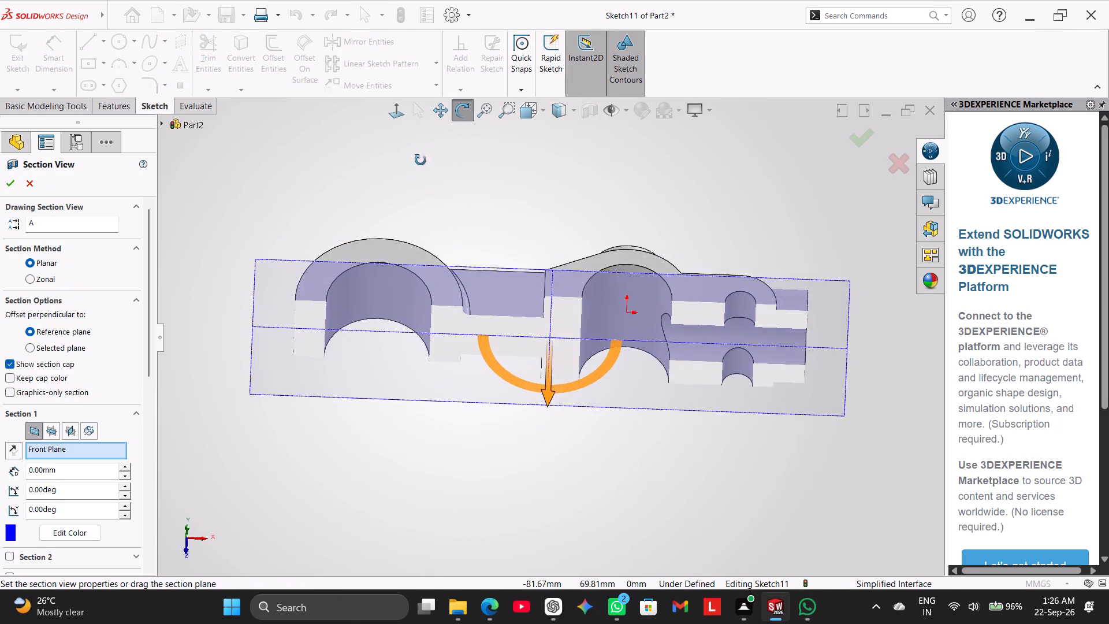
middle_click_drag(420, 160, 425, 138)
middle_click_drag(504, 209, 503, 132)
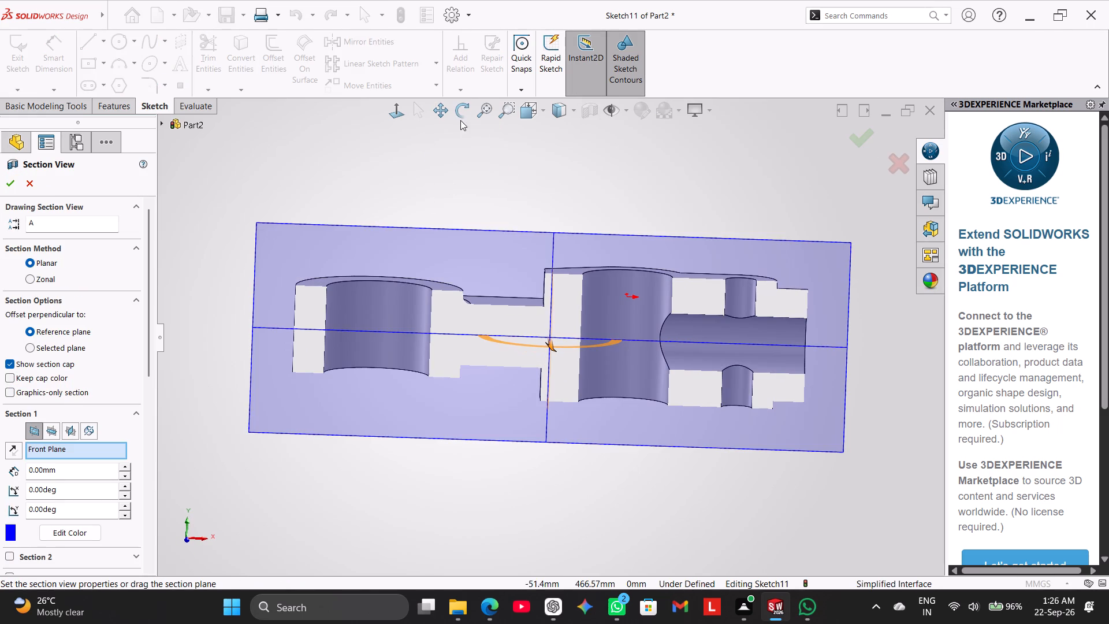
left_click(405, 109)
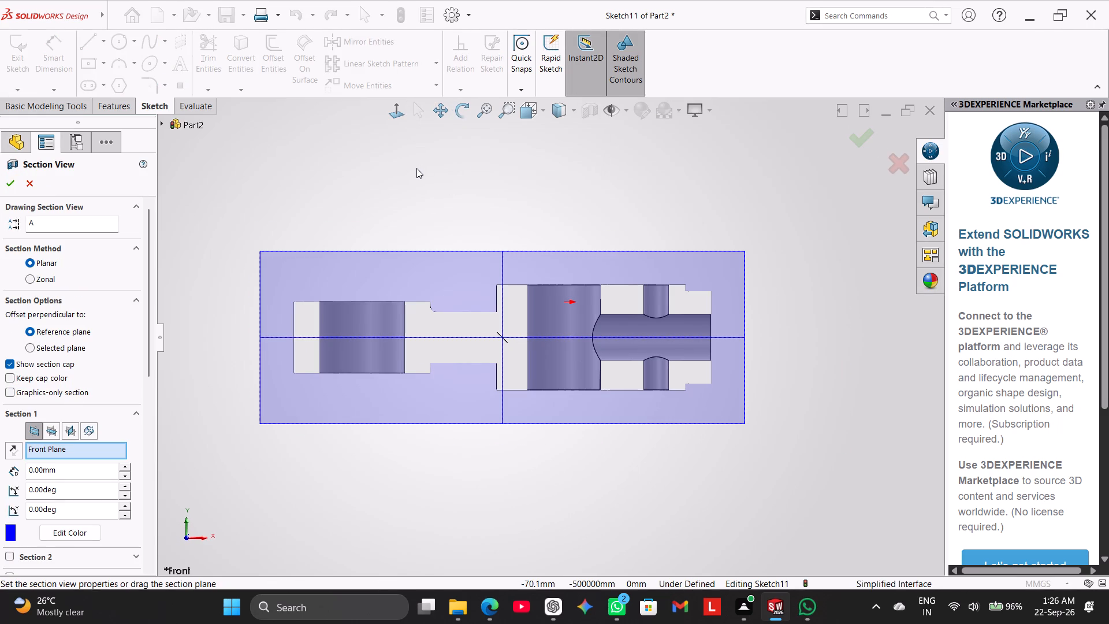
middle_click_drag(434, 175, 417, 373)
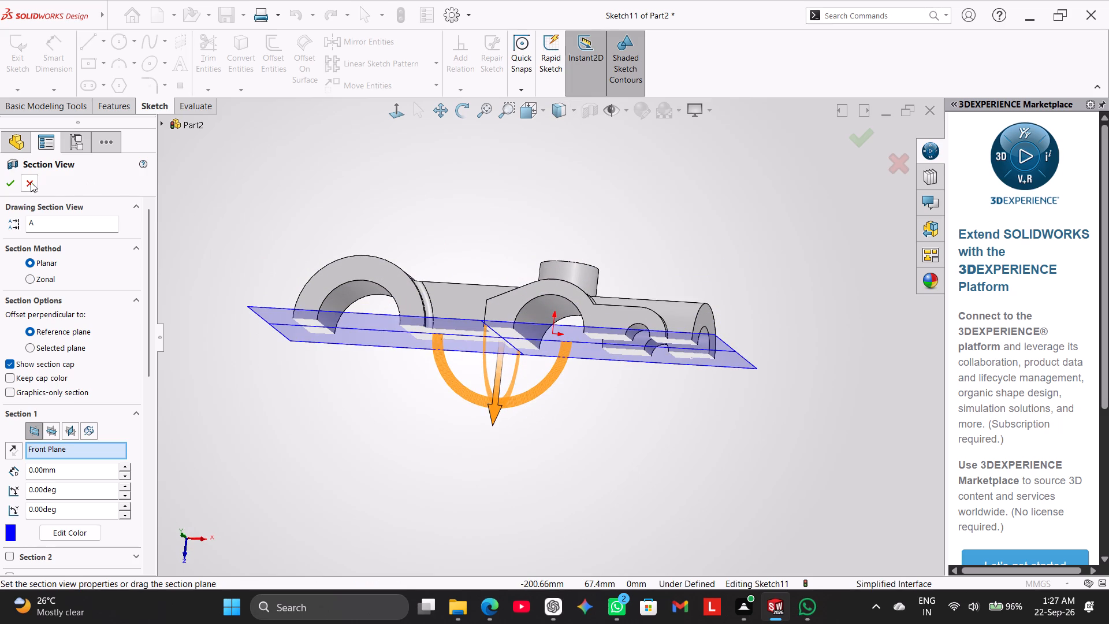
left_click(31, 182)
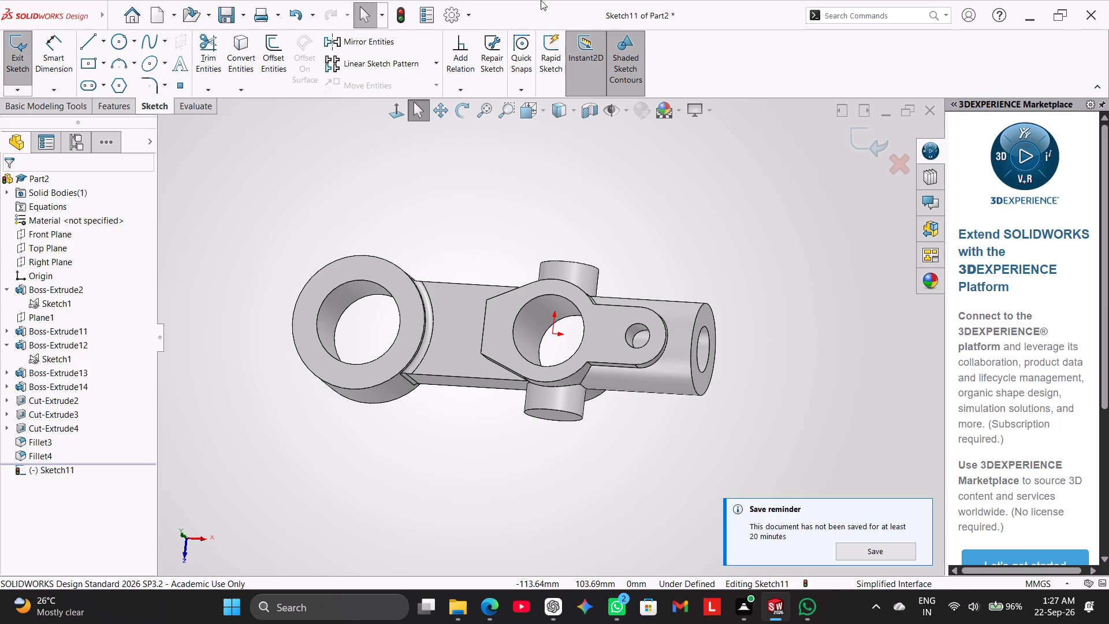
Leave the empty sketch and save the part under the name Universal Joint in the Internship Works folder.
left_click(246, 19)
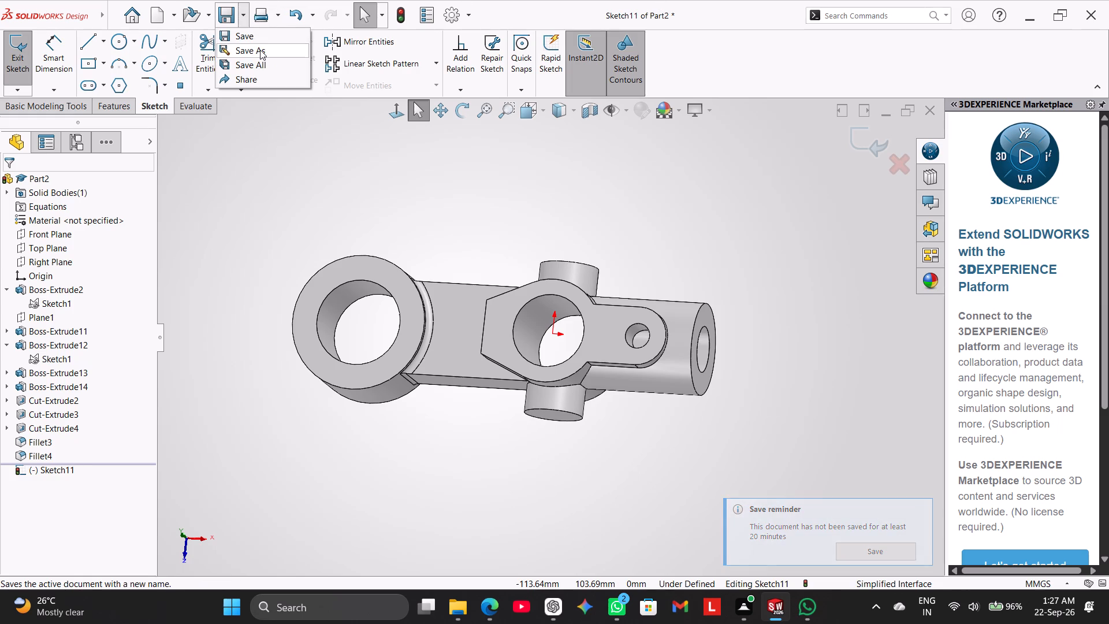
left_click(260, 50)
left_click(582, 311)
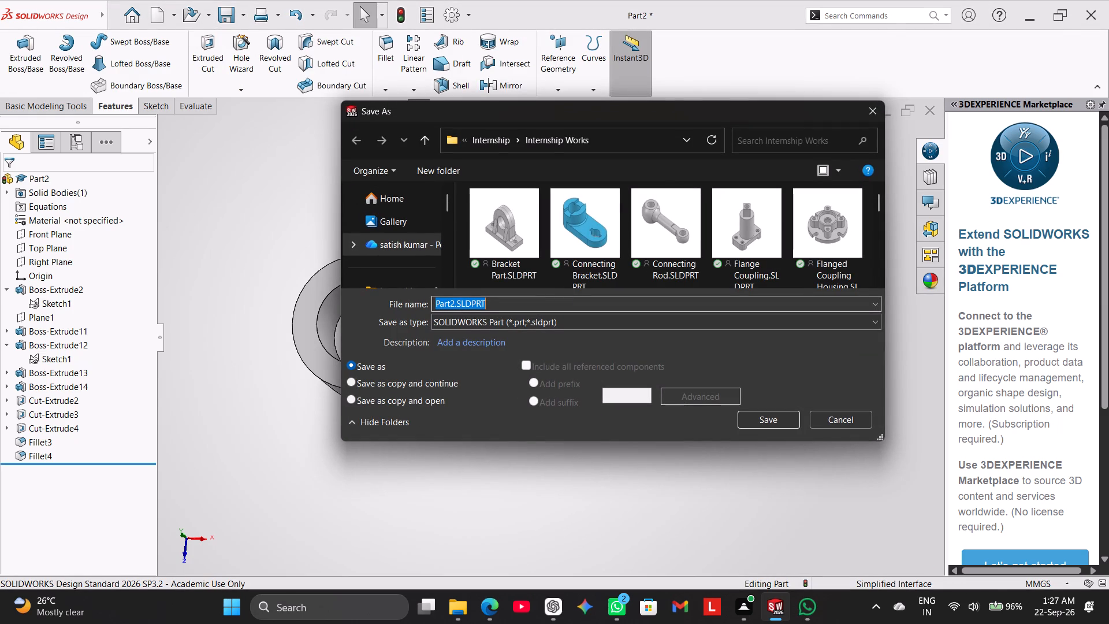
left_click(454, 303)
key("BackSpace")
key("BackSpace")
key("BackSpace")
key("BackSpace")
key("BackSpace")
key("BackSpace")
key("BackSpace")
key("BackSpace")
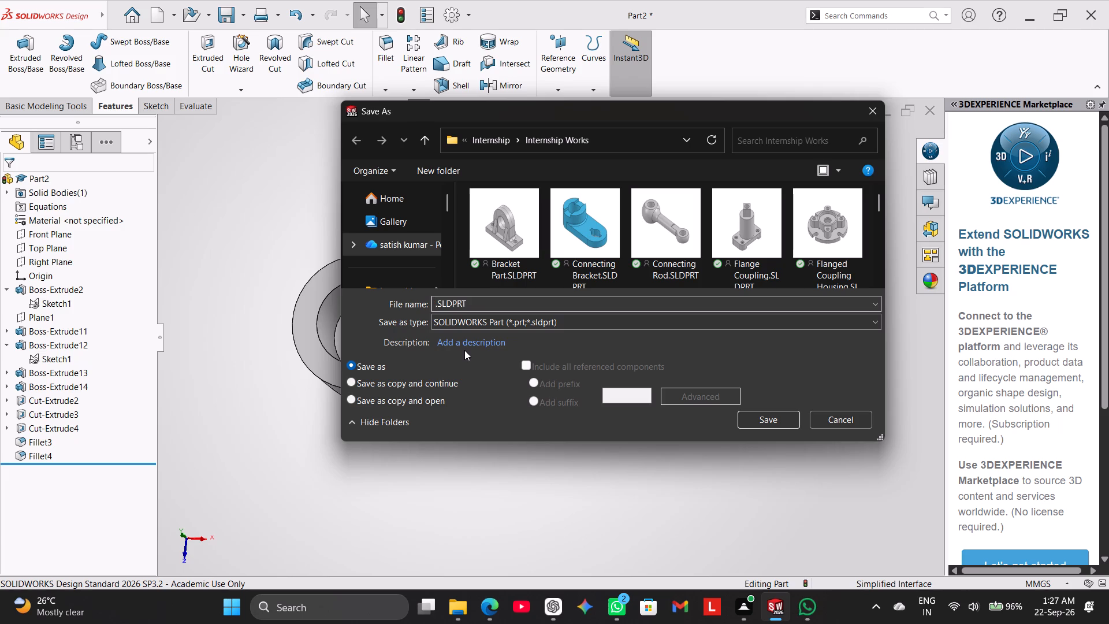
key("ctrl+v")
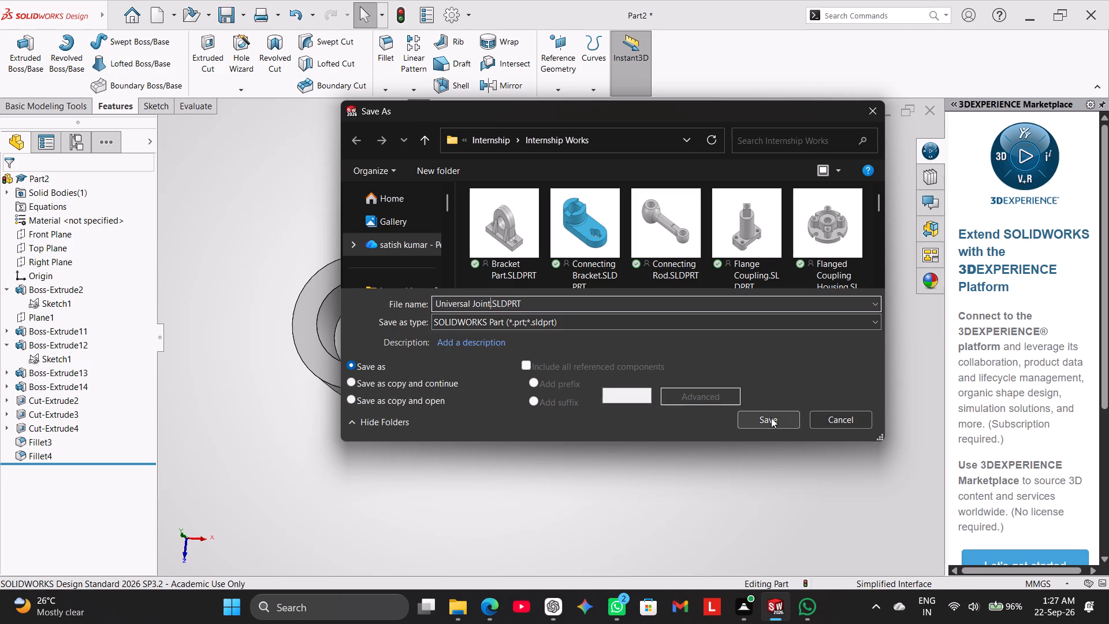
left_click(771, 418)
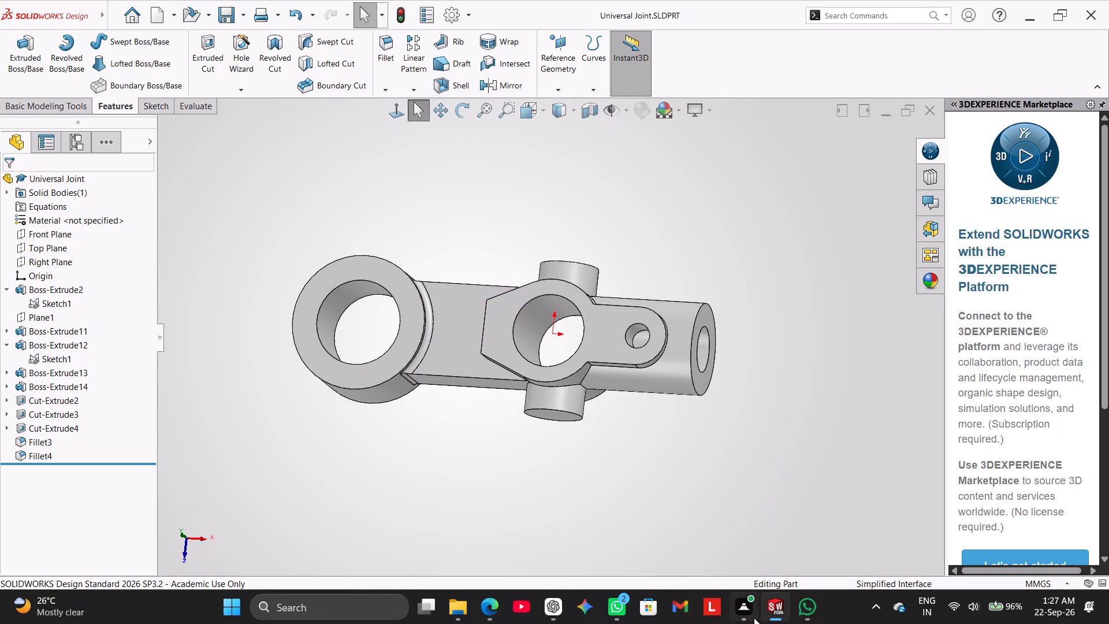
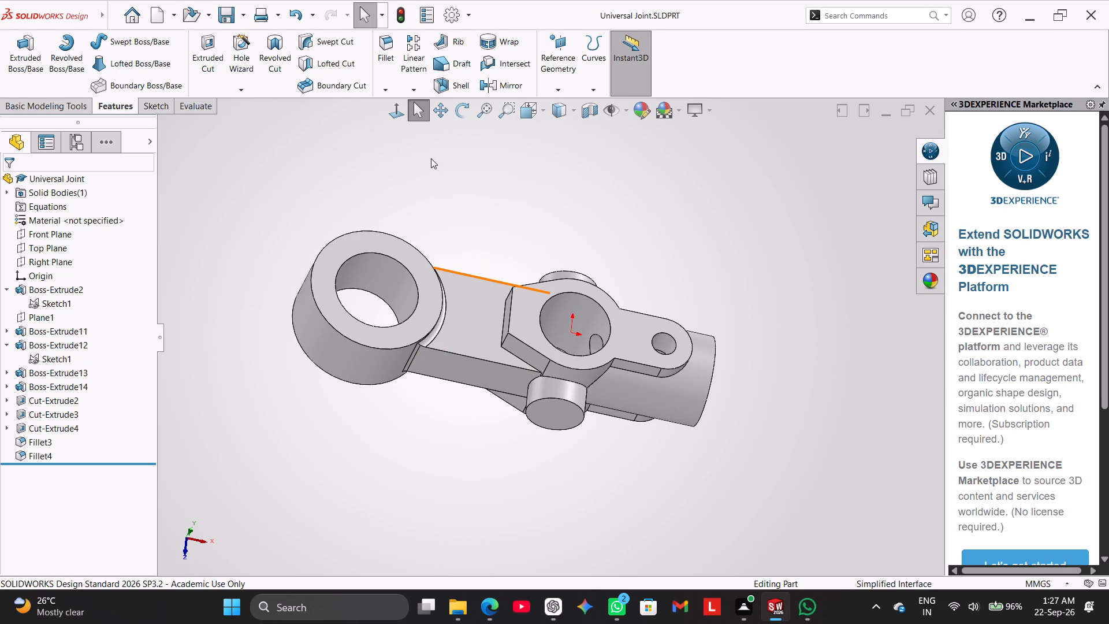
Delete the Fillet4 feature from the part.
right_click(34, 458)
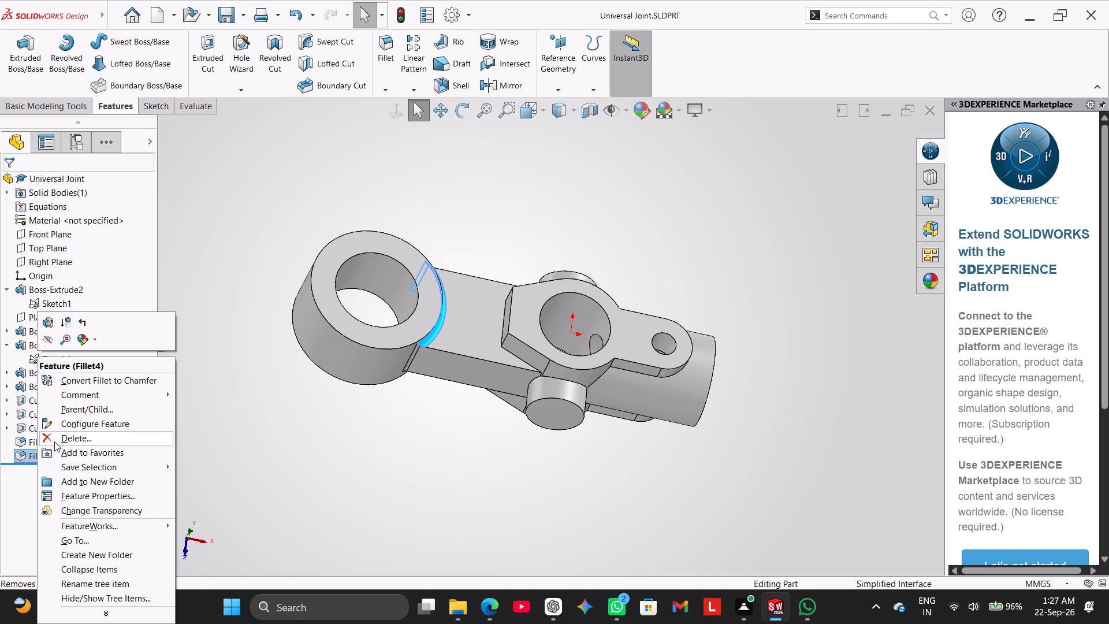
left_click(68, 438)
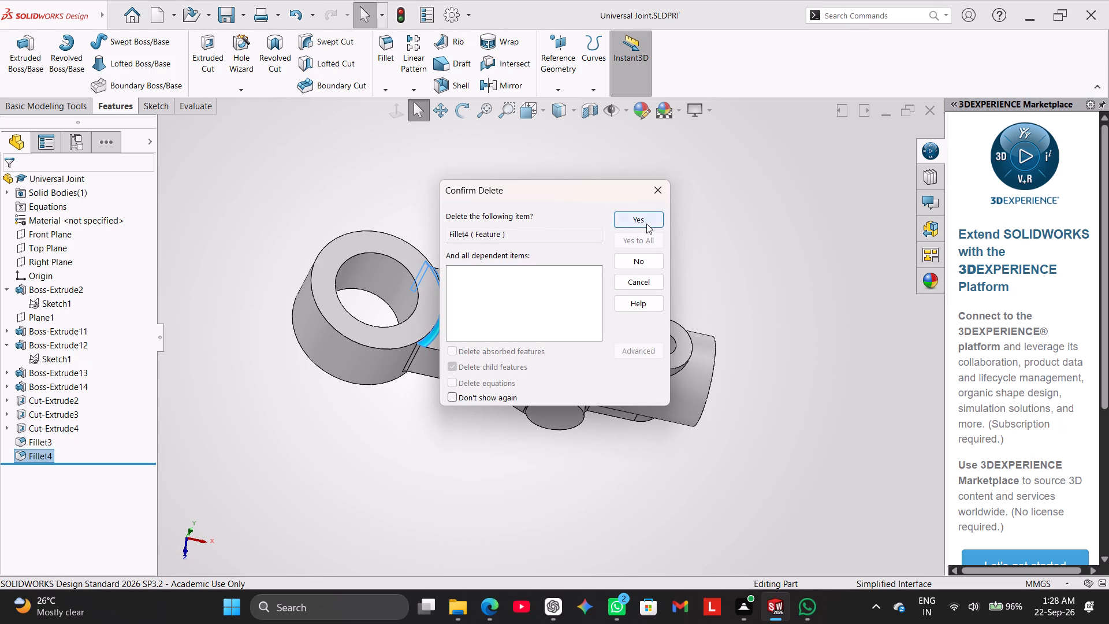
left_click(646, 224)
Edit Fillet3 to add the other three edges where the web meets the large boss, using the 3 mm radius.
middle_click_drag(254, 411, 210, 388)
left_click(46, 438)
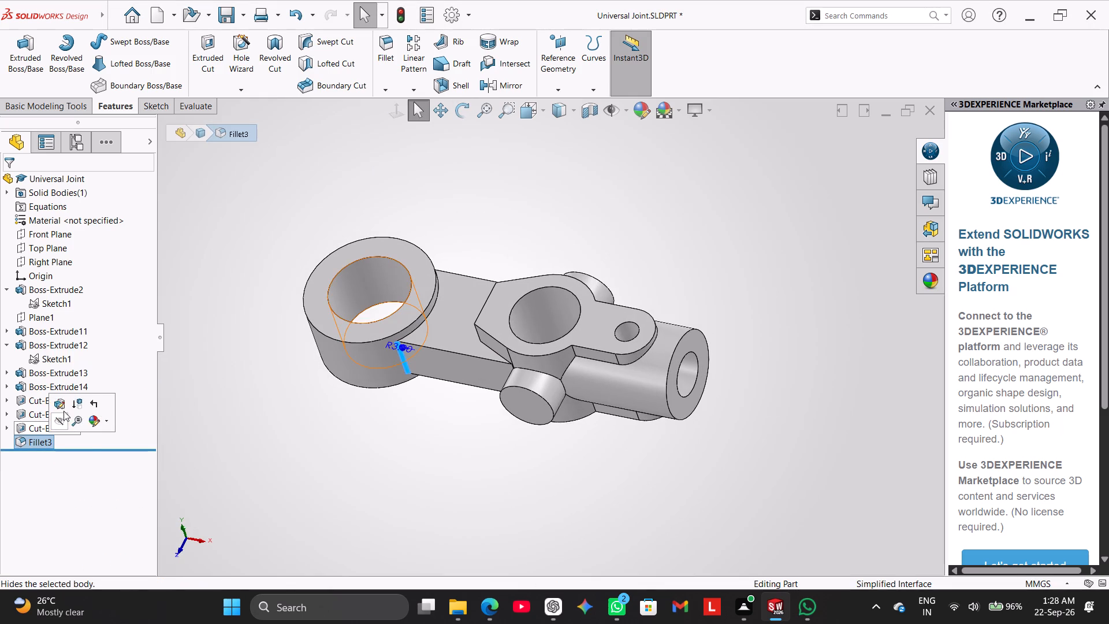
left_click(64, 407)
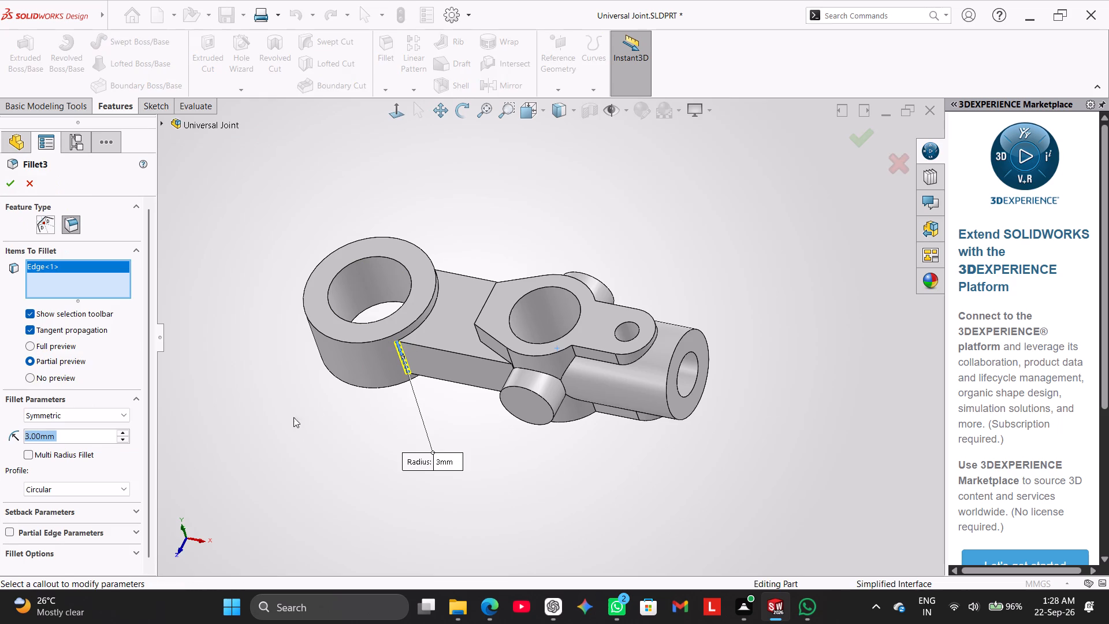
middle_click_drag(295, 422, 283, 489)
left_click(419, 326)
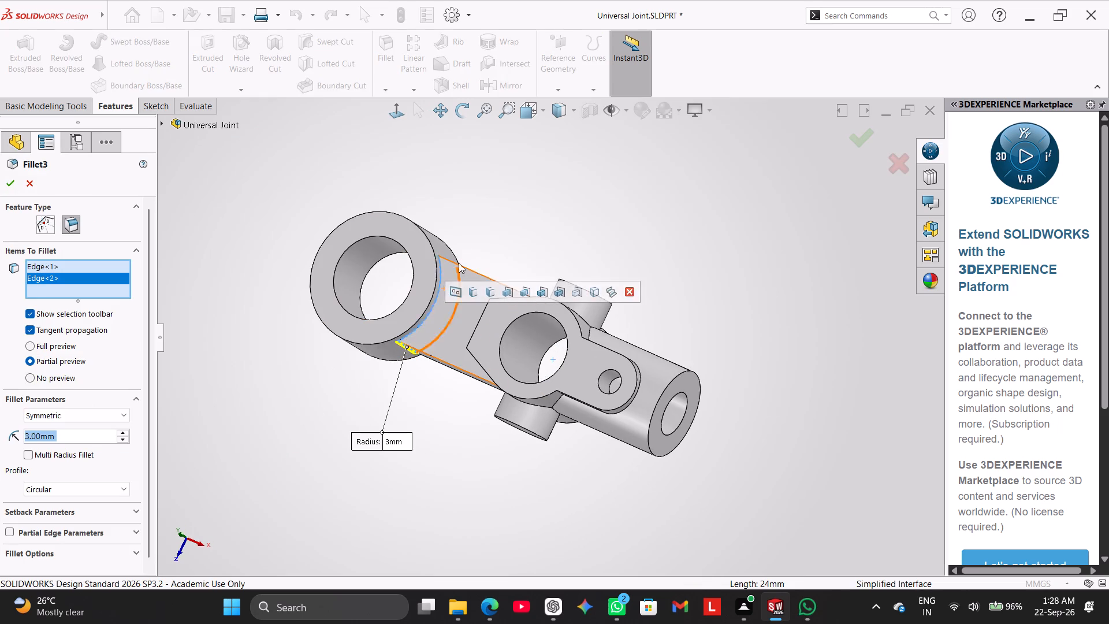
middle_click_drag(477, 210, 430, 319)
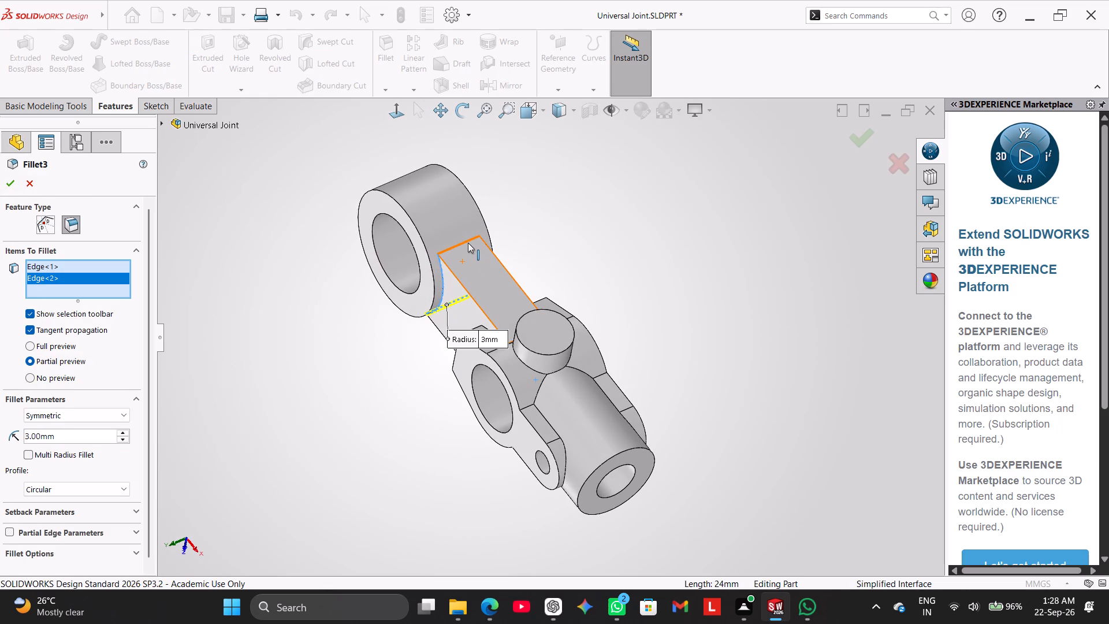
left_click(468, 243)
middle_click_drag(521, 188, 490, 239)
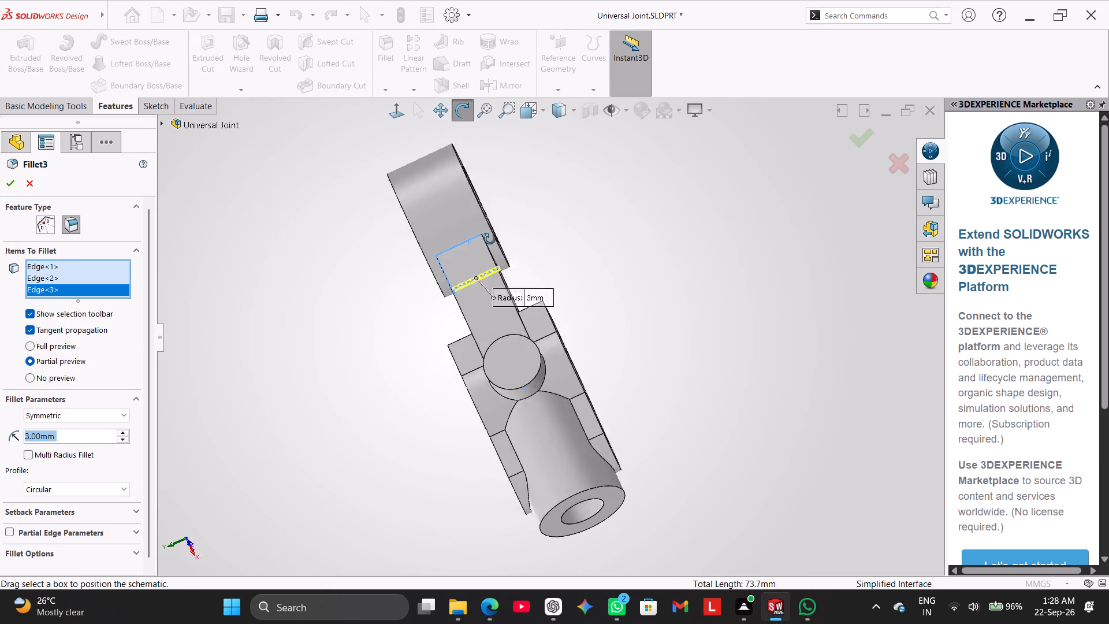
middle_click_drag(490, 239, 451, 277)
left_click(489, 254)
Add the three edges where the arm plate's angular end meets the web's face to the 3 mm fillet and apply it.
middle_click_drag(306, 295, 338, 276)
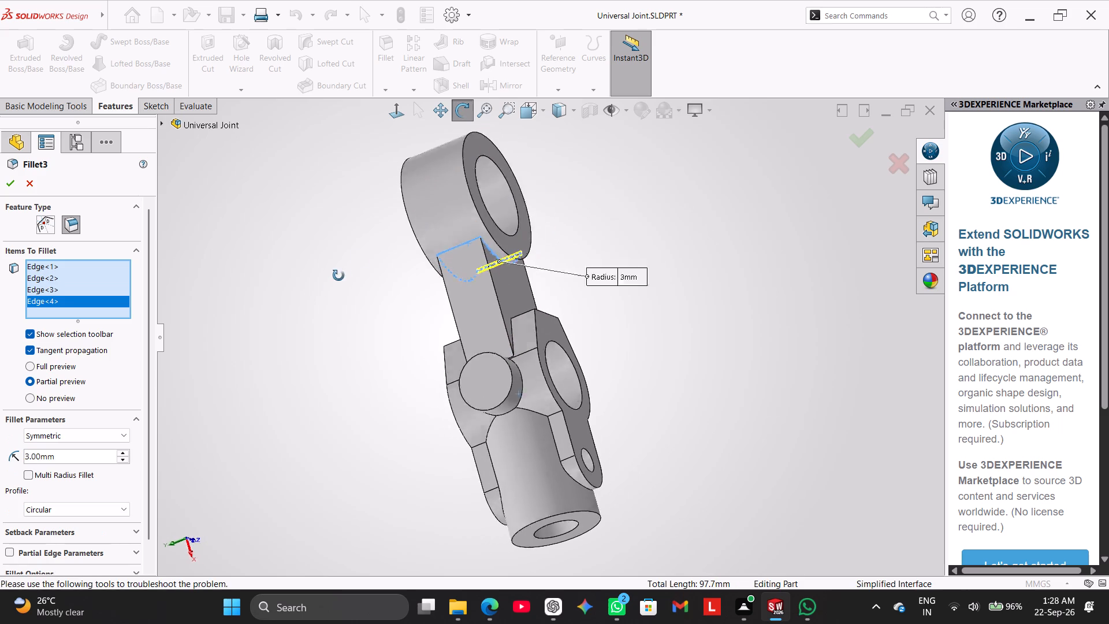
middle_click_drag(338, 276, 429, 233)
middle_click_drag(765, 440, 806, 296)
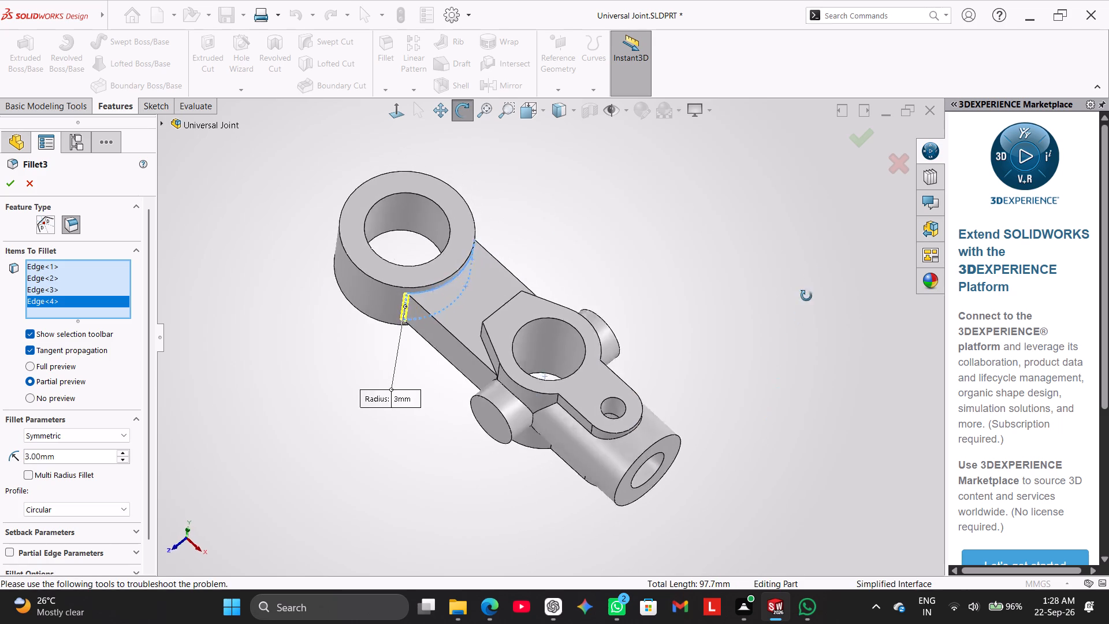
middle_click_drag(806, 296, 848, 224)
middle_click_drag(368, 437, 372, 490)
scroll(601, 311, "down", 2)
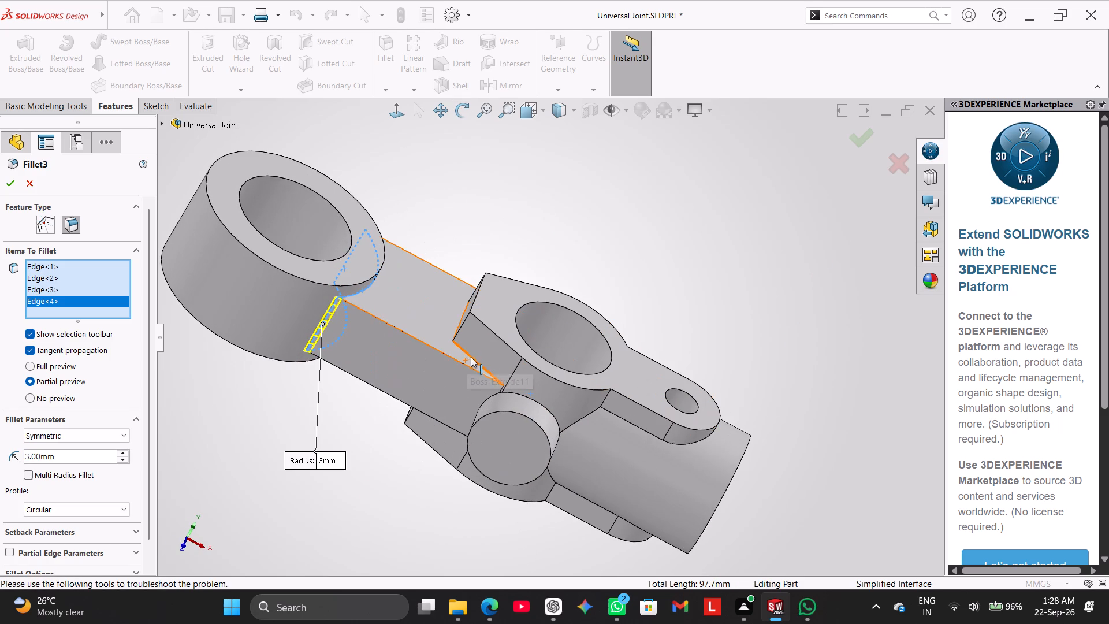
left_click(476, 362)
middle_click_drag(501, 200, 506, 309)
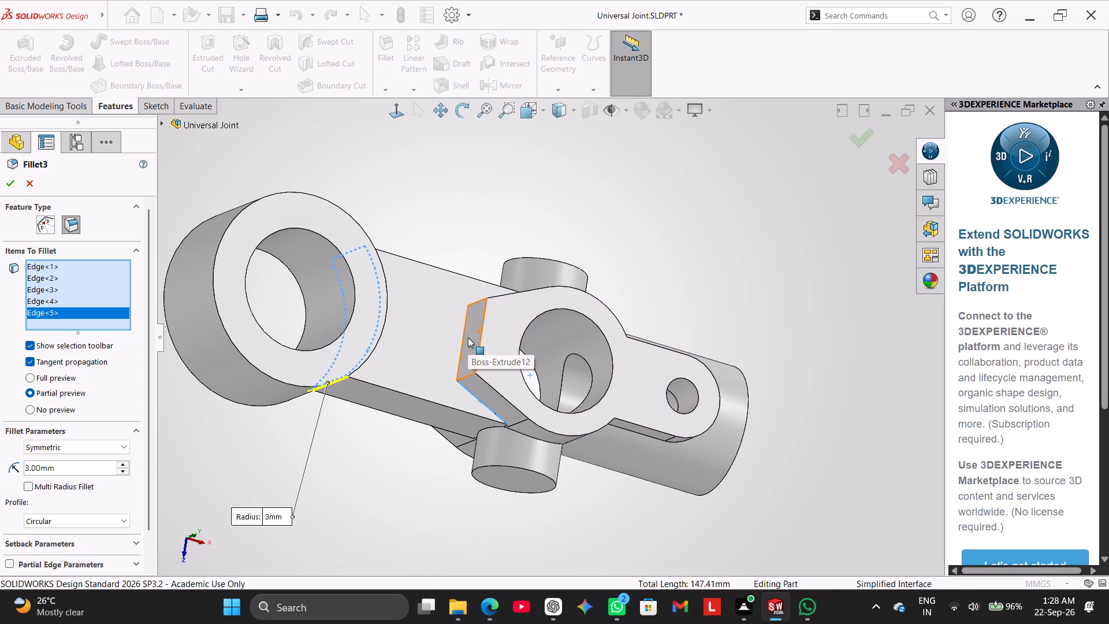
middle_click_drag(464, 194, 477, 239)
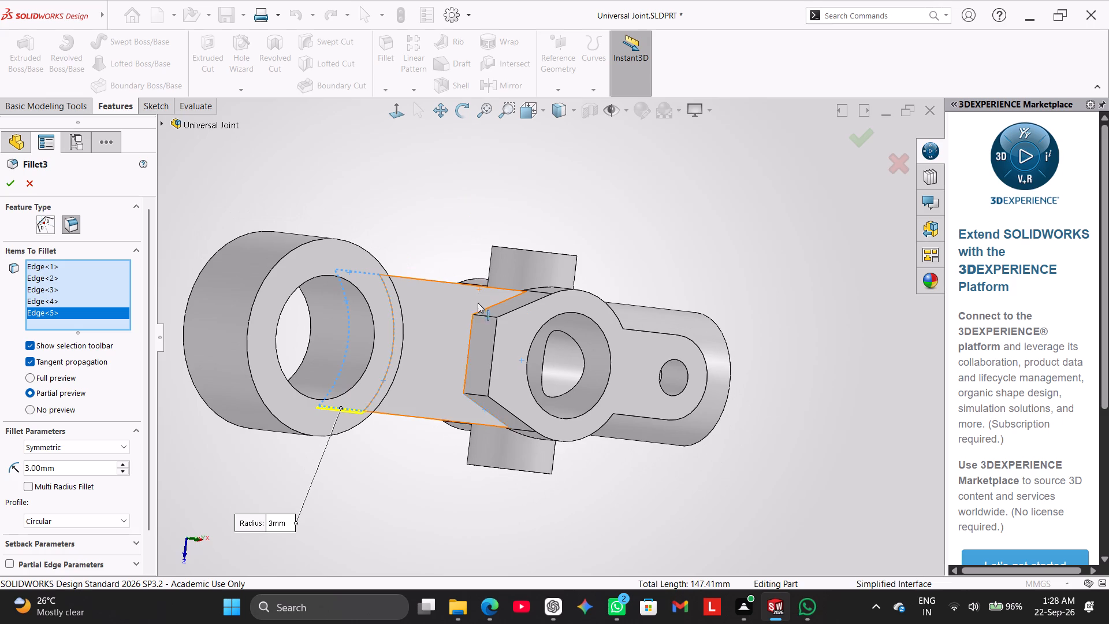
left_click(471, 328)
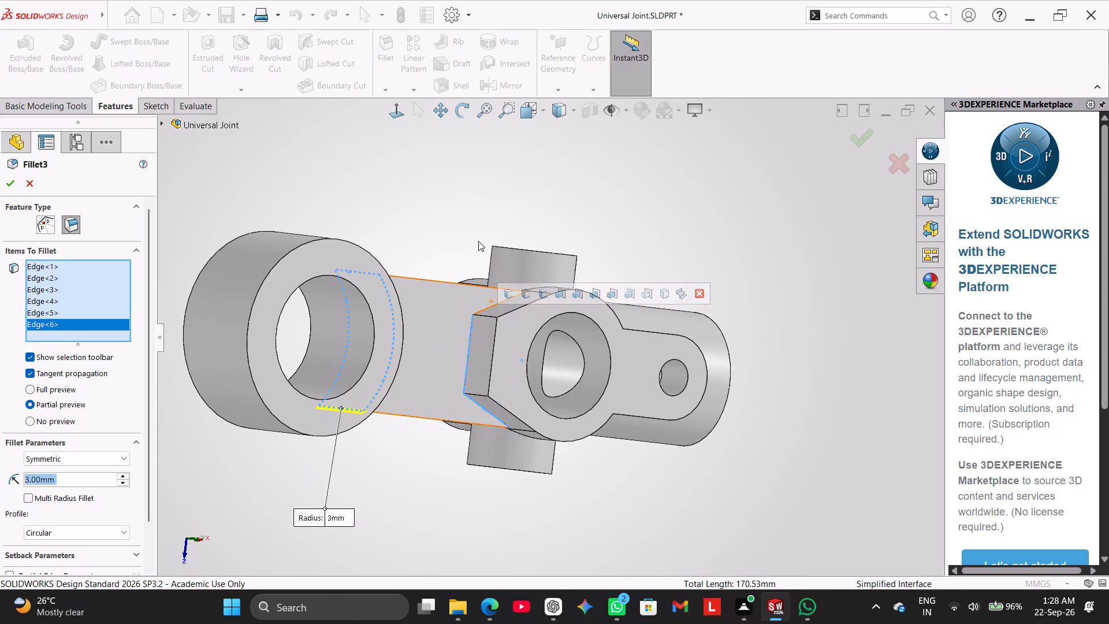
middle_click_drag(475, 230, 482, 296)
left_click(501, 311)
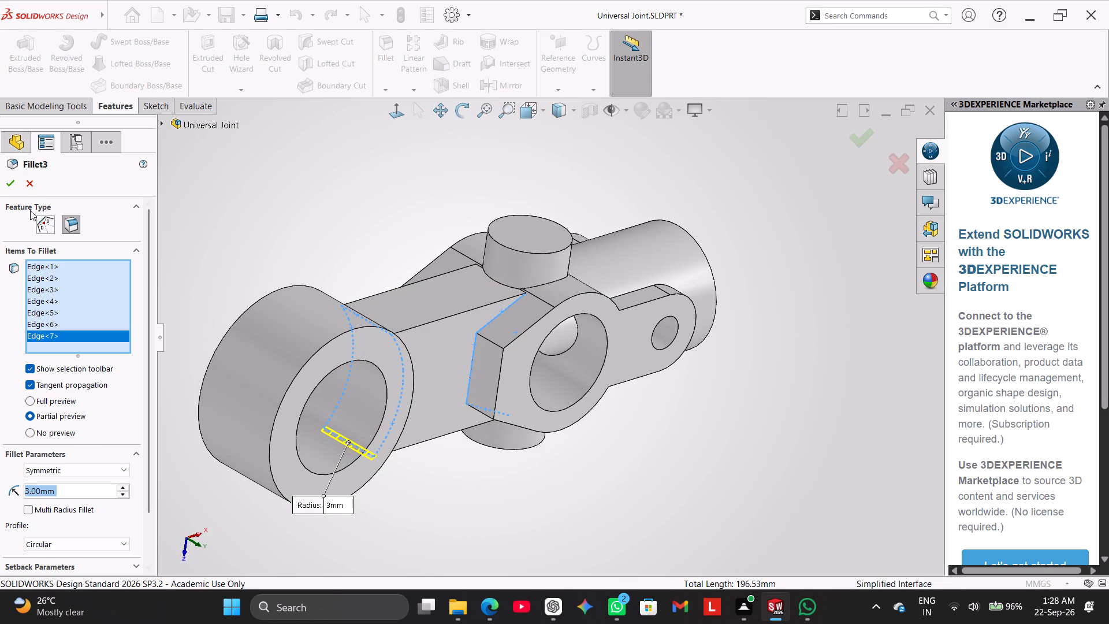
left_click(13, 187)
Reopen Fillet3 and add the cross boss's base edge and the adjacent edge where the central hub meets the end cylinder.
middle_click_drag(498, 491, 447, 432)
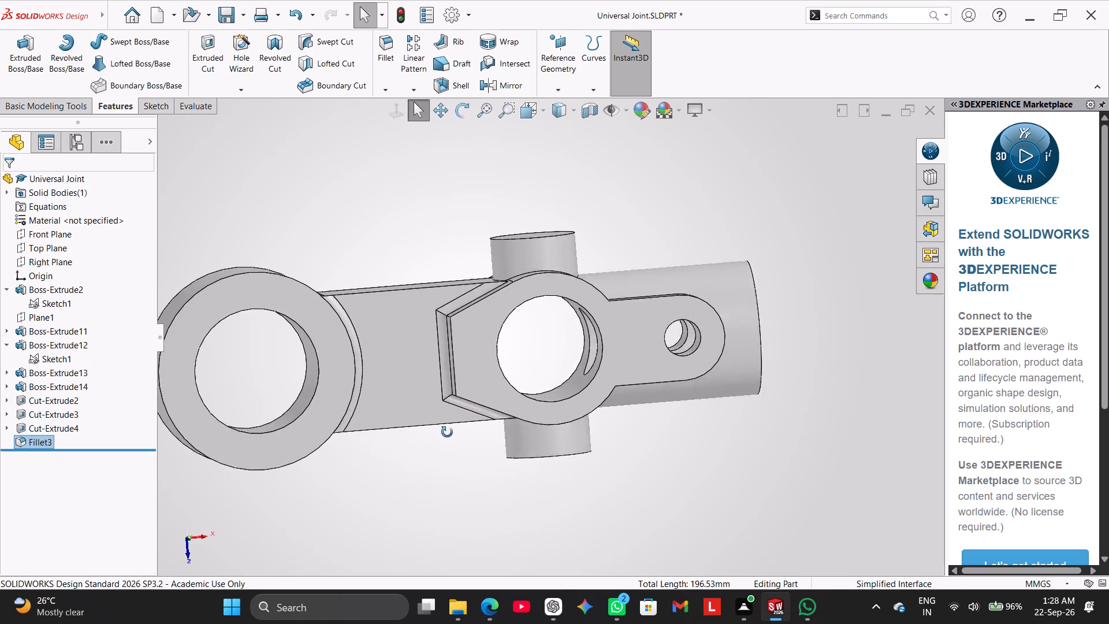
middle_click_drag(447, 432, 440, 424)
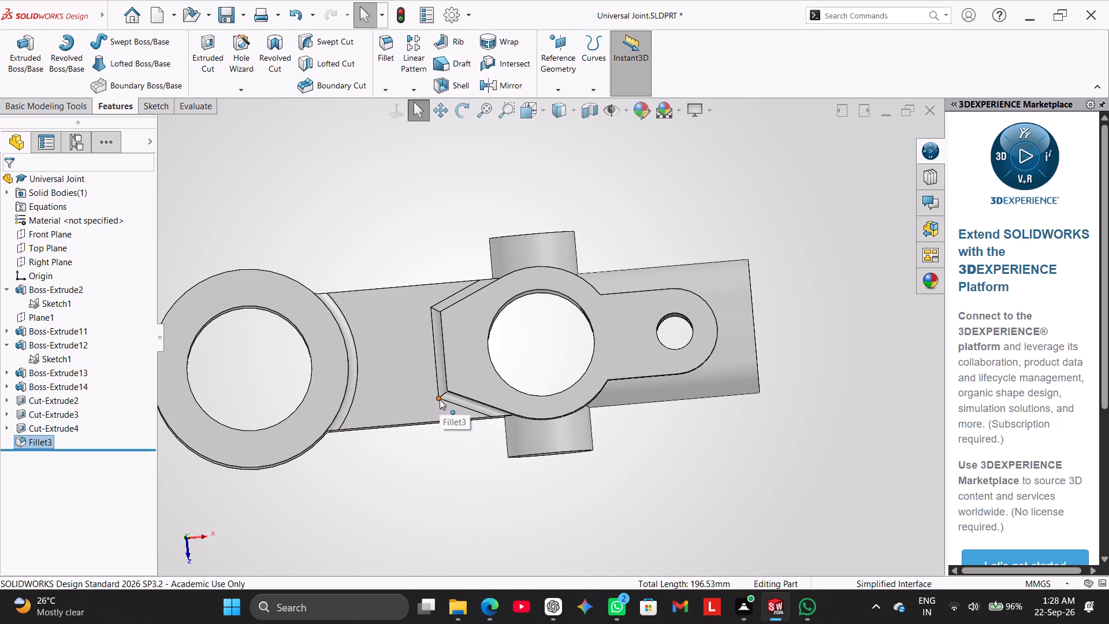
middle_click_drag(426, 203, 429, 250)
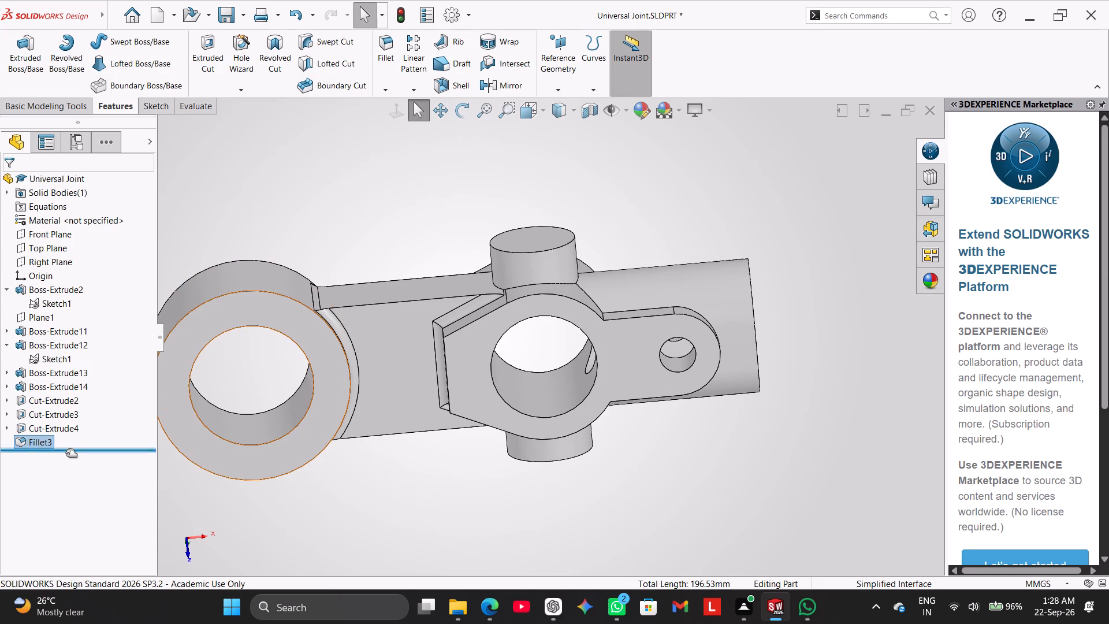
right_click(35, 441)
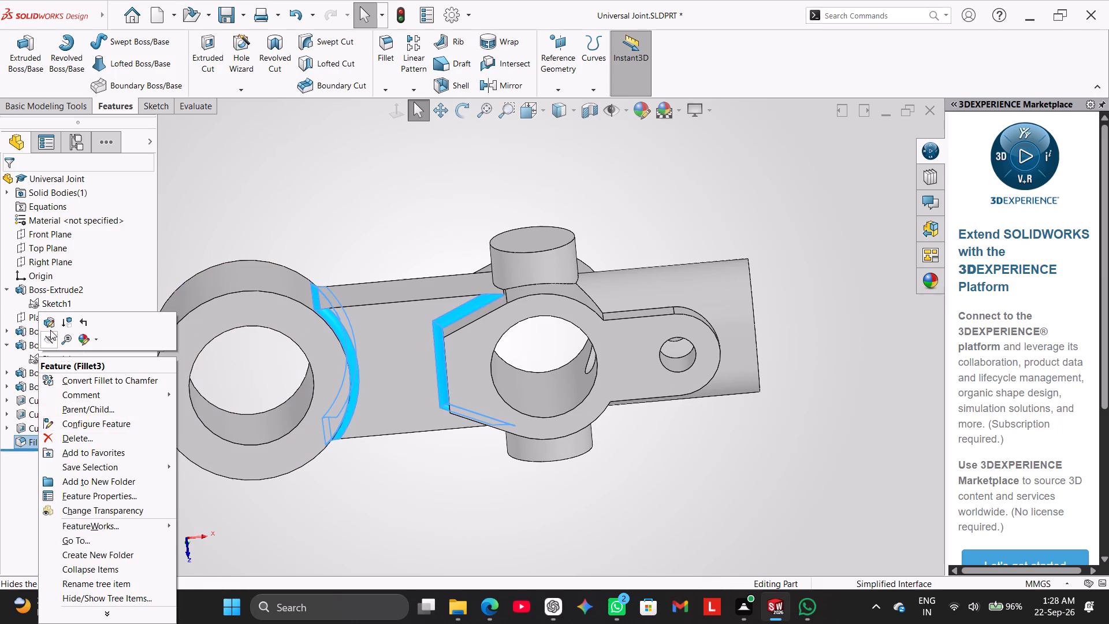
left_click(50, 324)
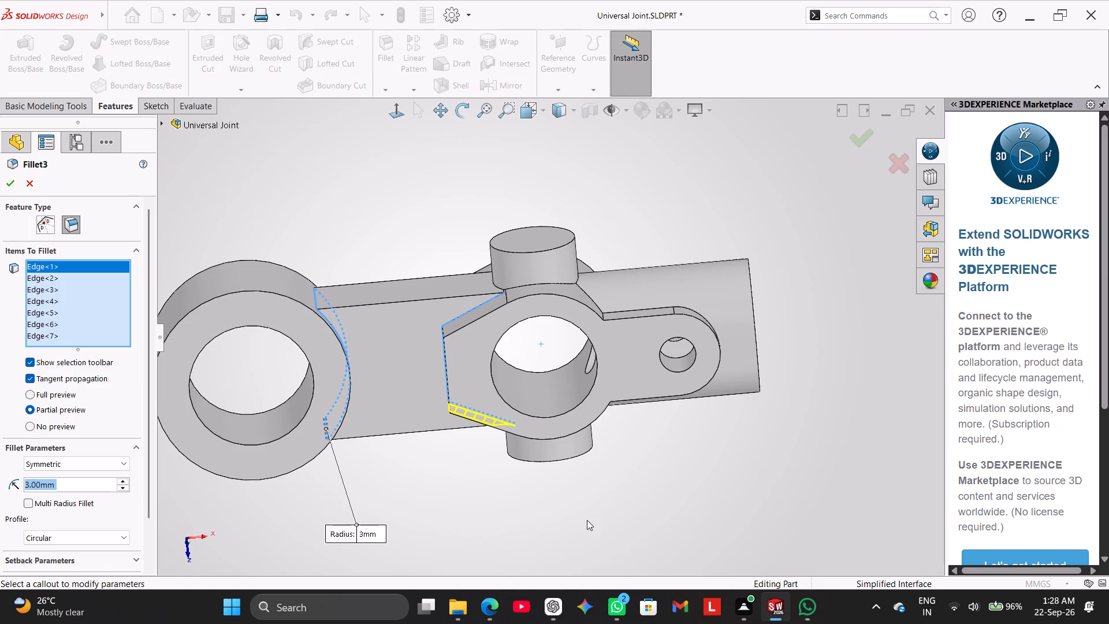
middle_click_drag(567, 541, 526, 578)
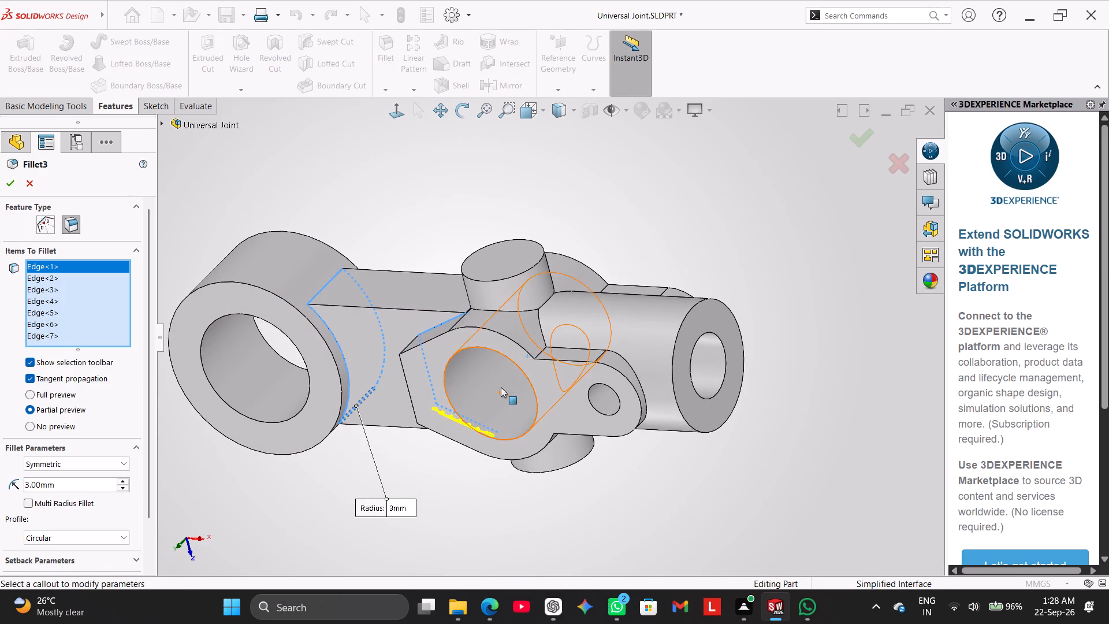
left_click(511, 313)
left_click(543, 335)
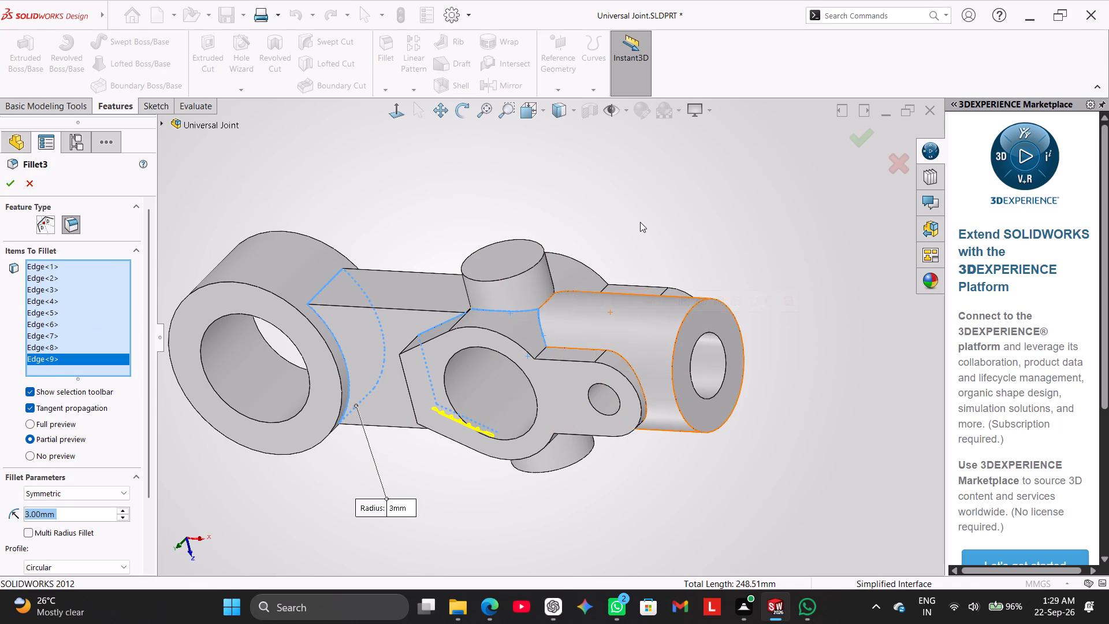
Add the two straight edges and the rounded edge where the arm plate's small-hole lug meets the end cylinder to the fillet.
middle_click_drag(654, 206, 668, 232)
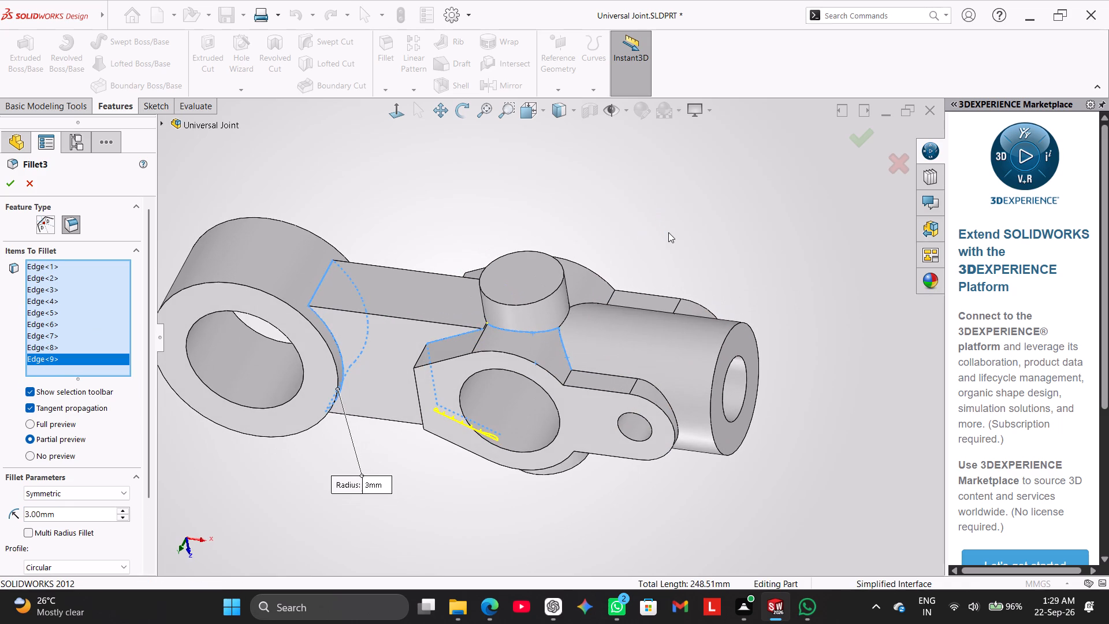
left_click(603, 373)
middle_click_drag(701, 506, 663, 375)
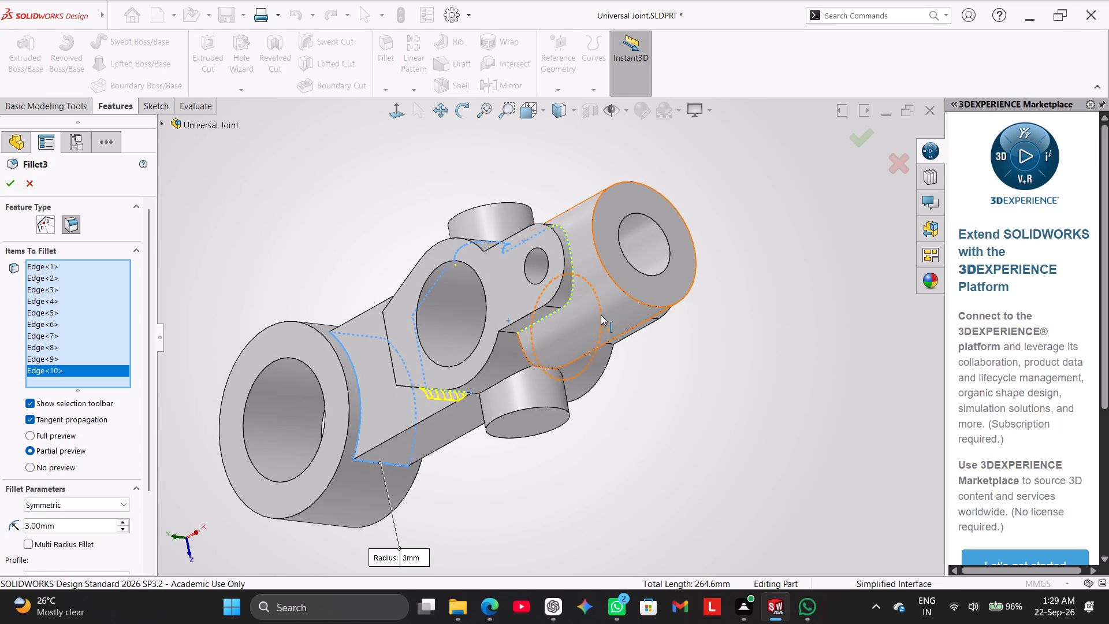
left_click(573, 272)
left_click(547, 318)
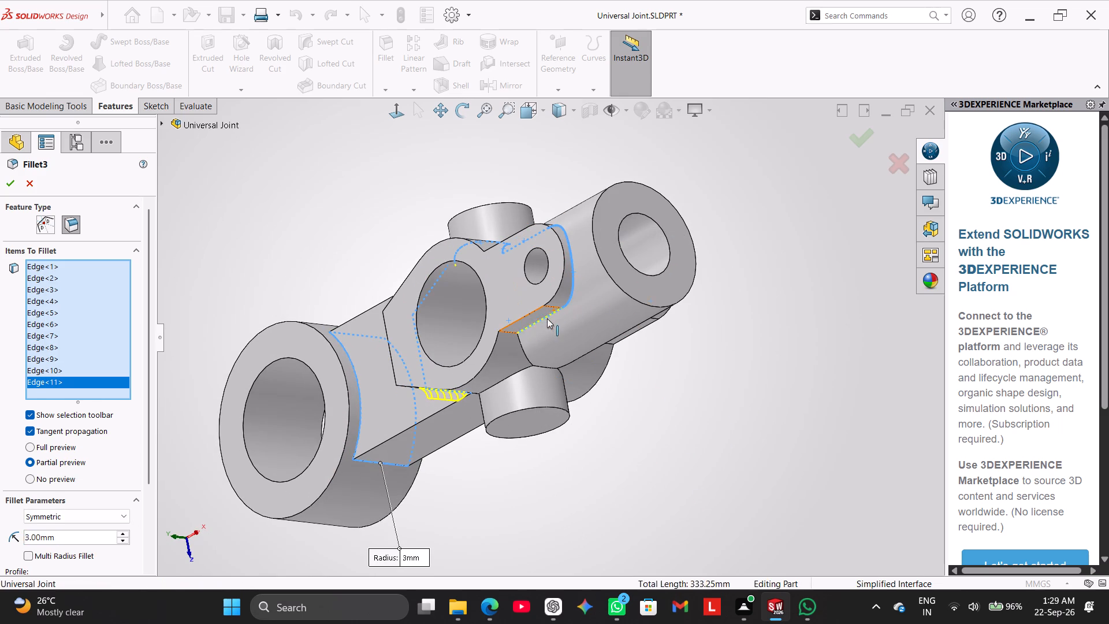
Add the opposite cross boss's base edge and the adjoining hub-to-cylinder edge to the 3 mm fillet and apply it.
middle_click_drag(630, 420, 648, 372)
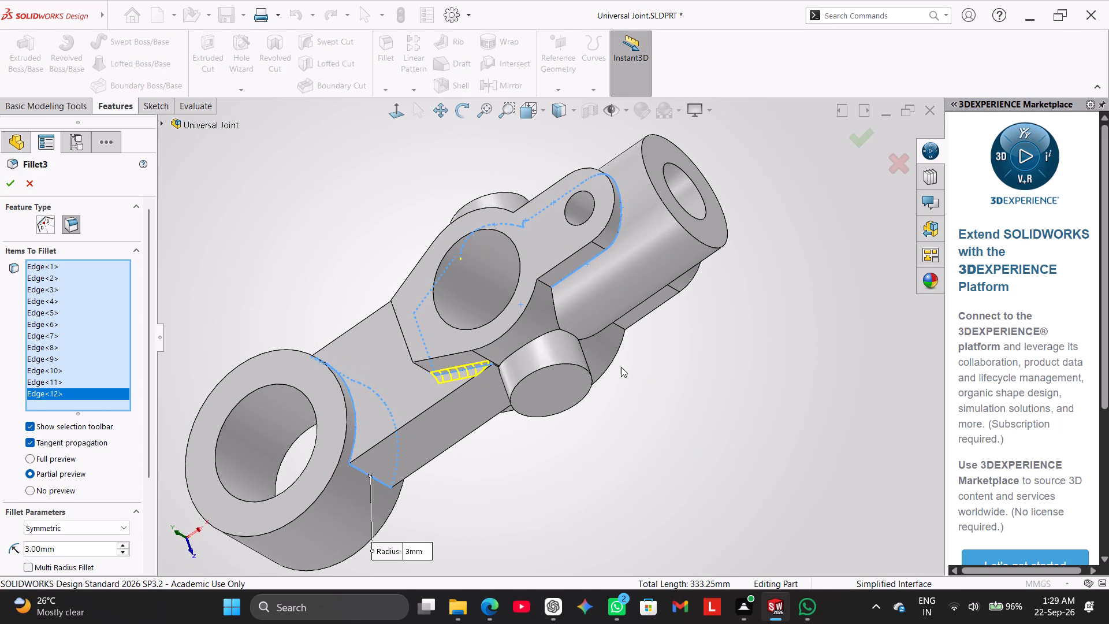
left_click(541, 335)
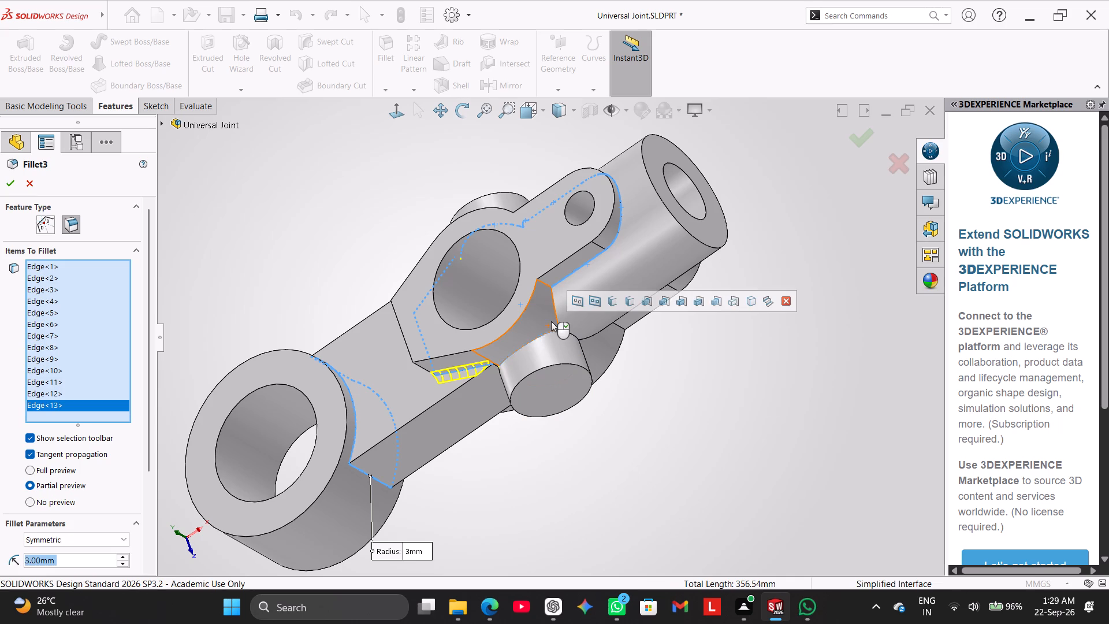
left_click(555, 313)
middle_click_drag(572, 457, 601, 415)
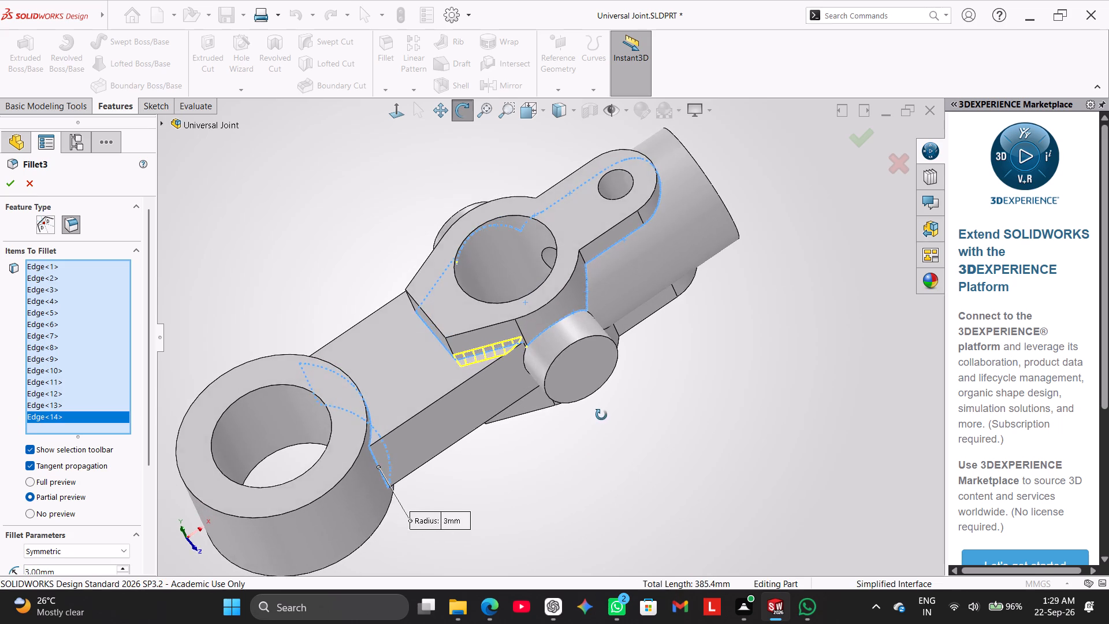
middle_click_drag(601, 415, 651, 559)
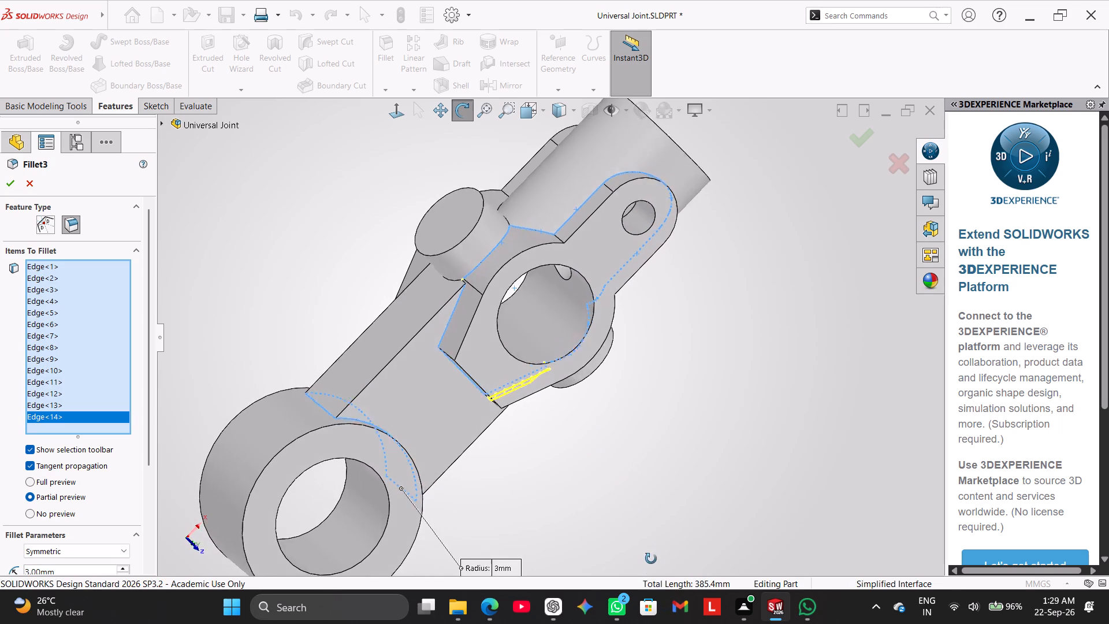
middle_click_drag(651, 559, 652, 522)
left_click(6, 182)
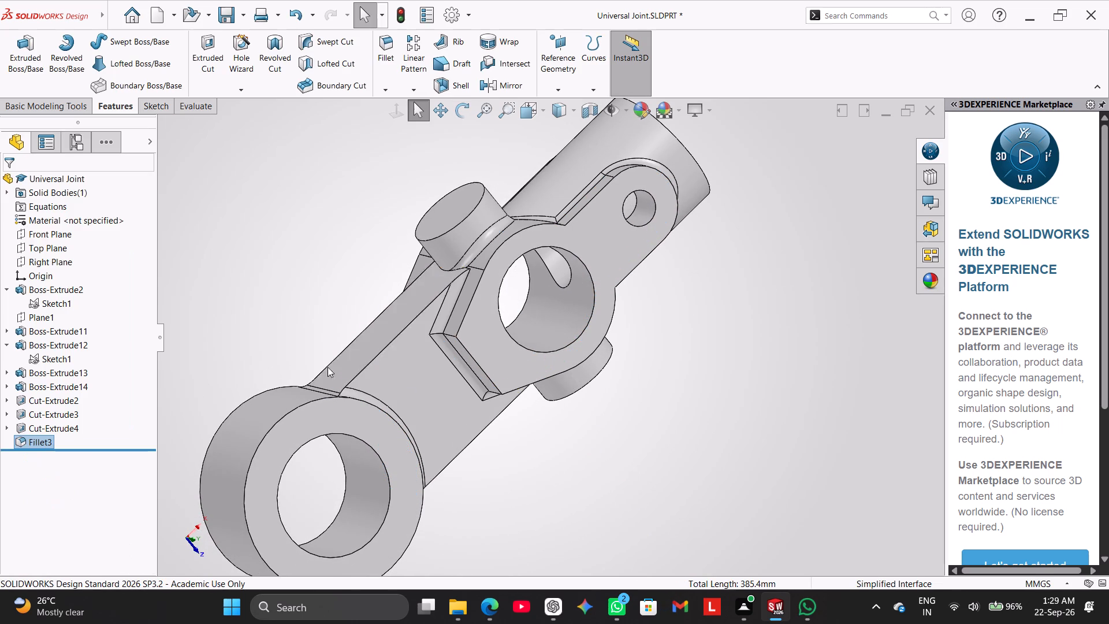
Examine the fillets around the large boss, web, arm plate and cross boss from several angles.
middle_click_drag(637, 452, 592, 402)
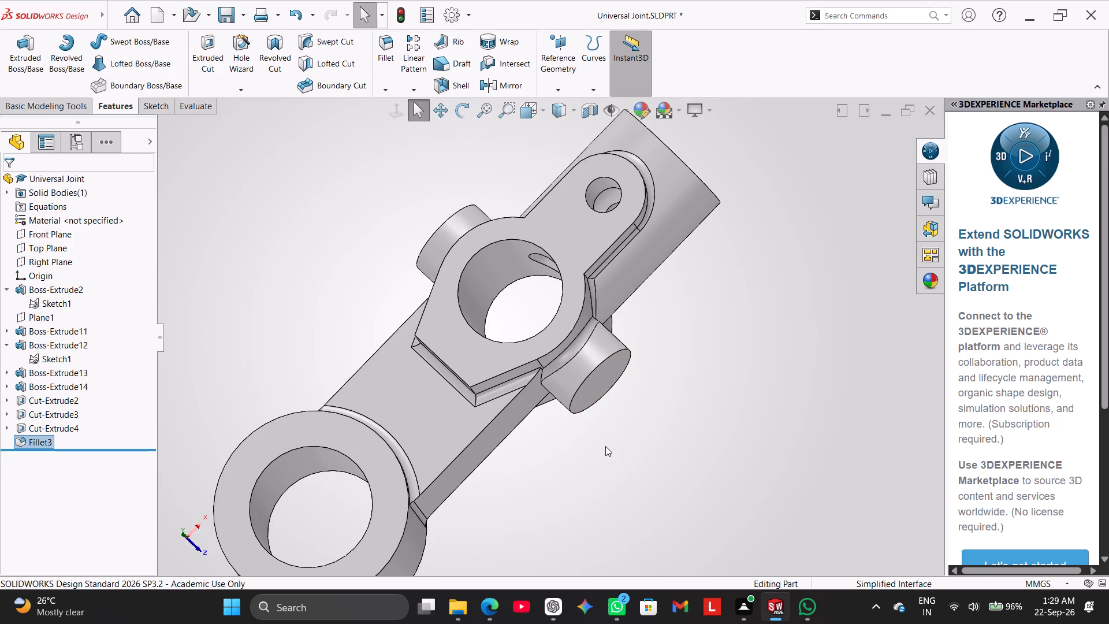
middle_click_drag(605, 446, 573, 481)
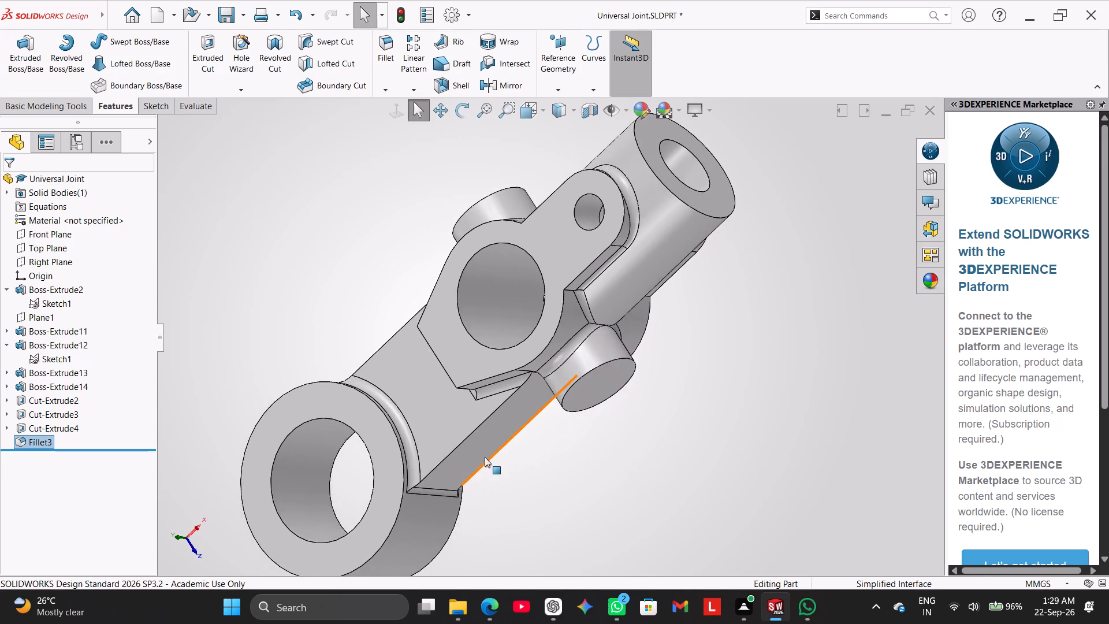
scroll(485, 457, "up", 2)
scroll(383, 500, "down", 1)
middle_click_drag(568, 459, 608, 393)
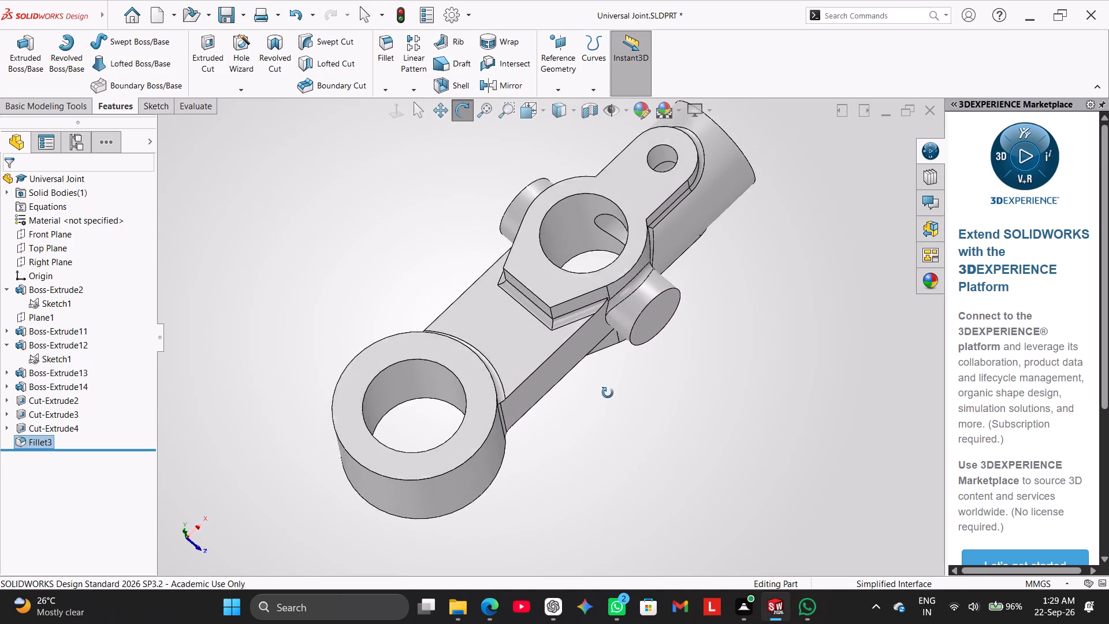
middle_click_drag(608, 393, 640, 477)
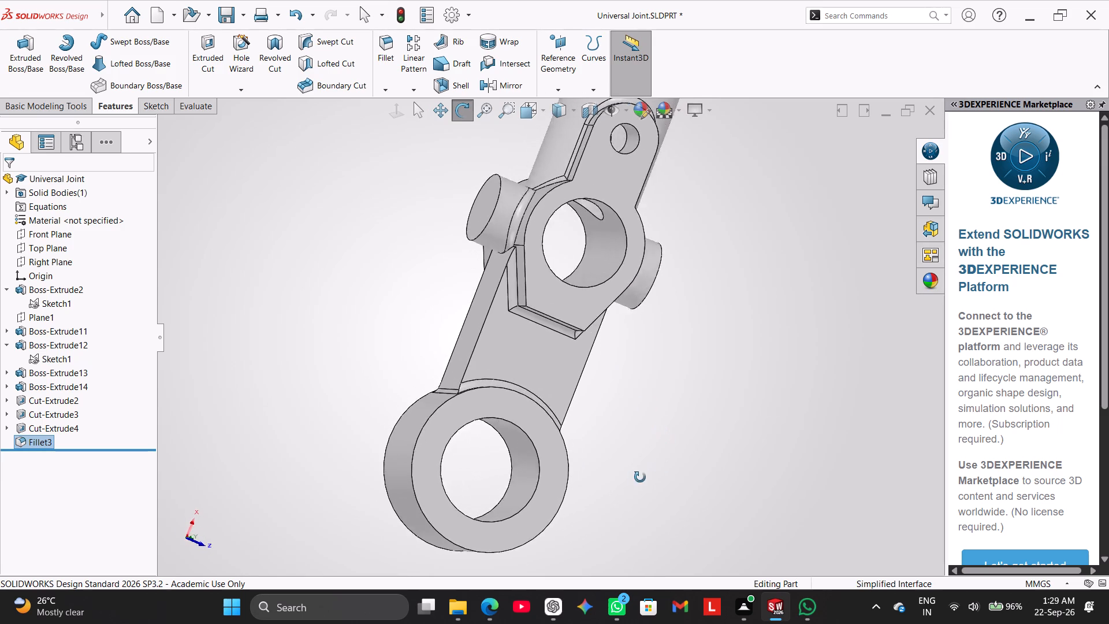
middle_click_drag(640, 477, 542, 381)
middle_click_drag(698, 408, 636, 345)
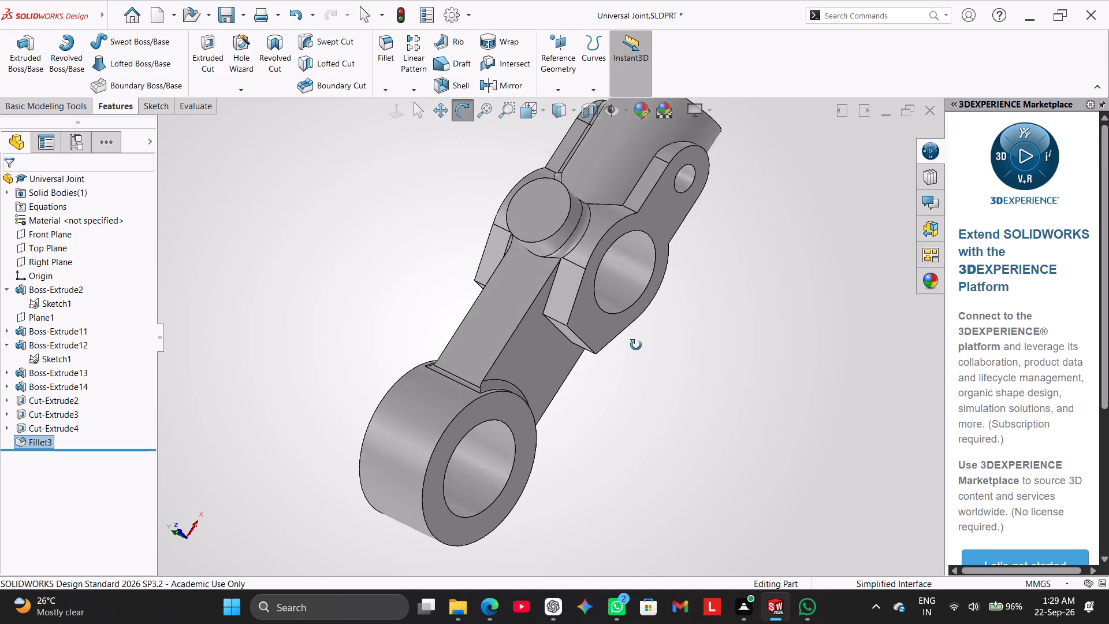
middle_click_drag(636, 345, 621, 469)
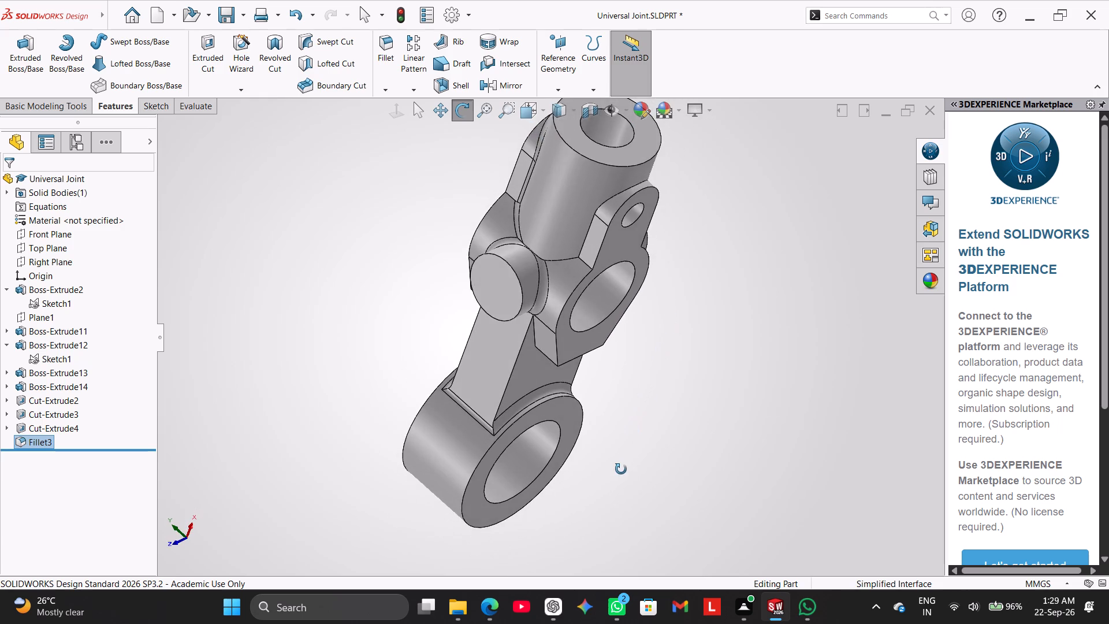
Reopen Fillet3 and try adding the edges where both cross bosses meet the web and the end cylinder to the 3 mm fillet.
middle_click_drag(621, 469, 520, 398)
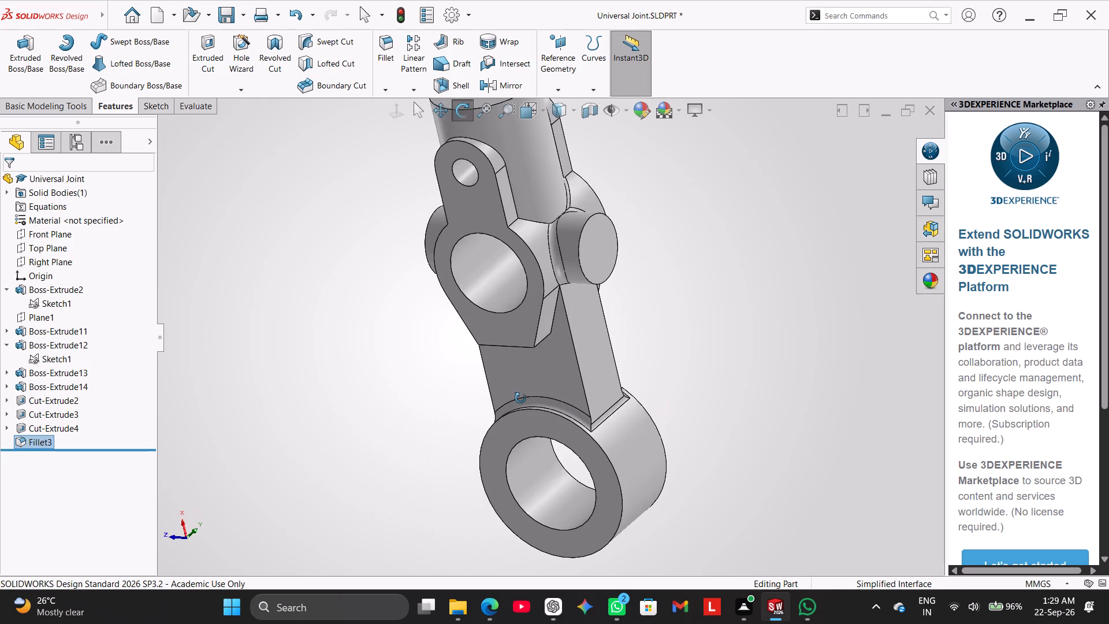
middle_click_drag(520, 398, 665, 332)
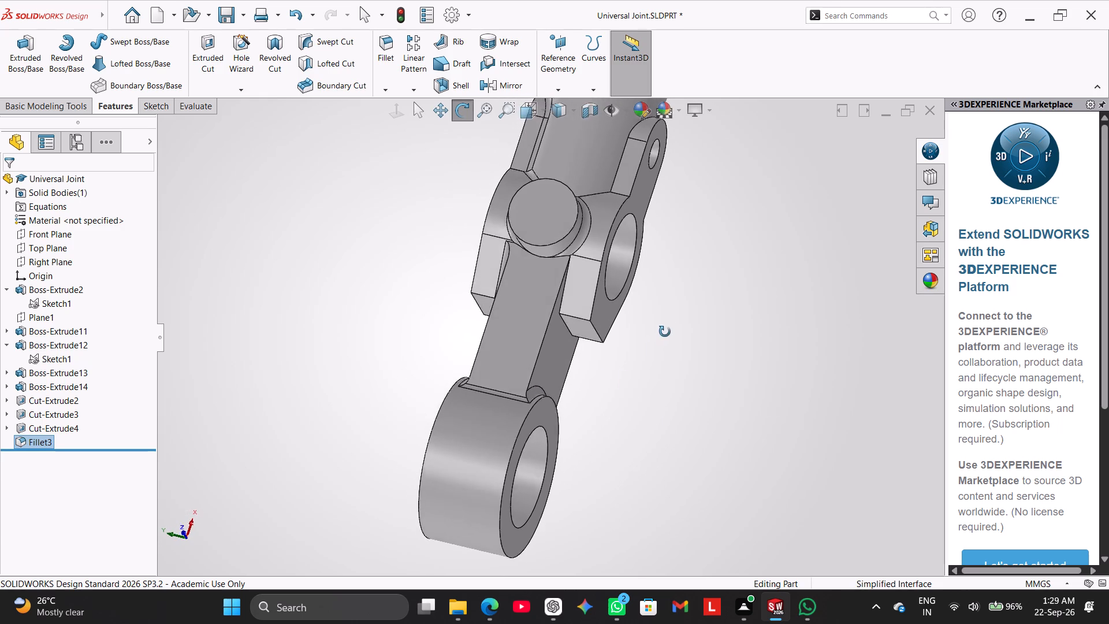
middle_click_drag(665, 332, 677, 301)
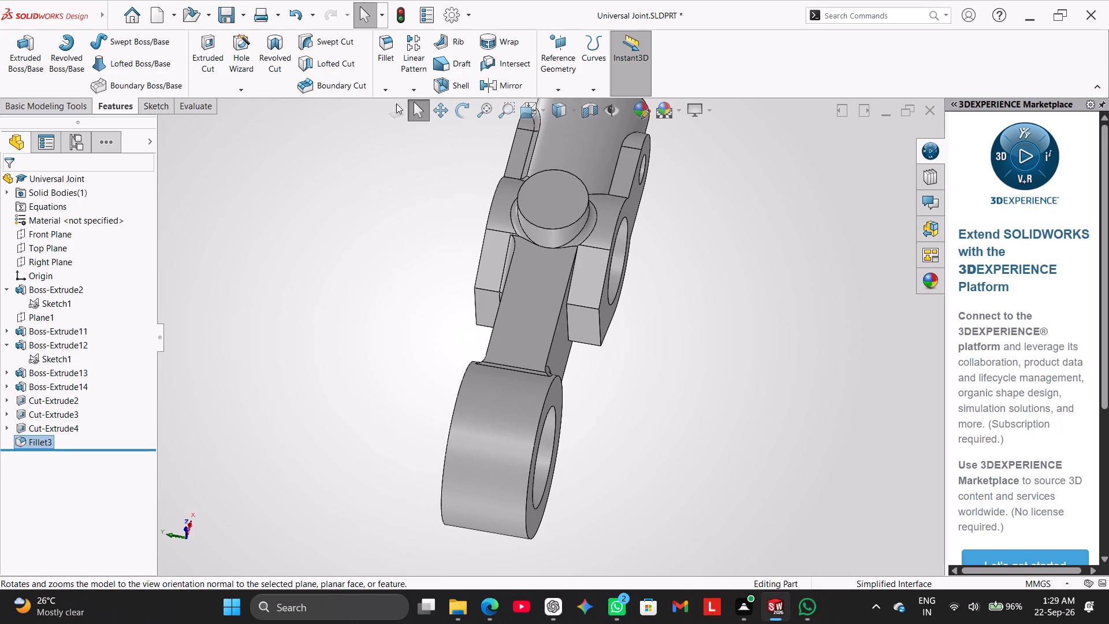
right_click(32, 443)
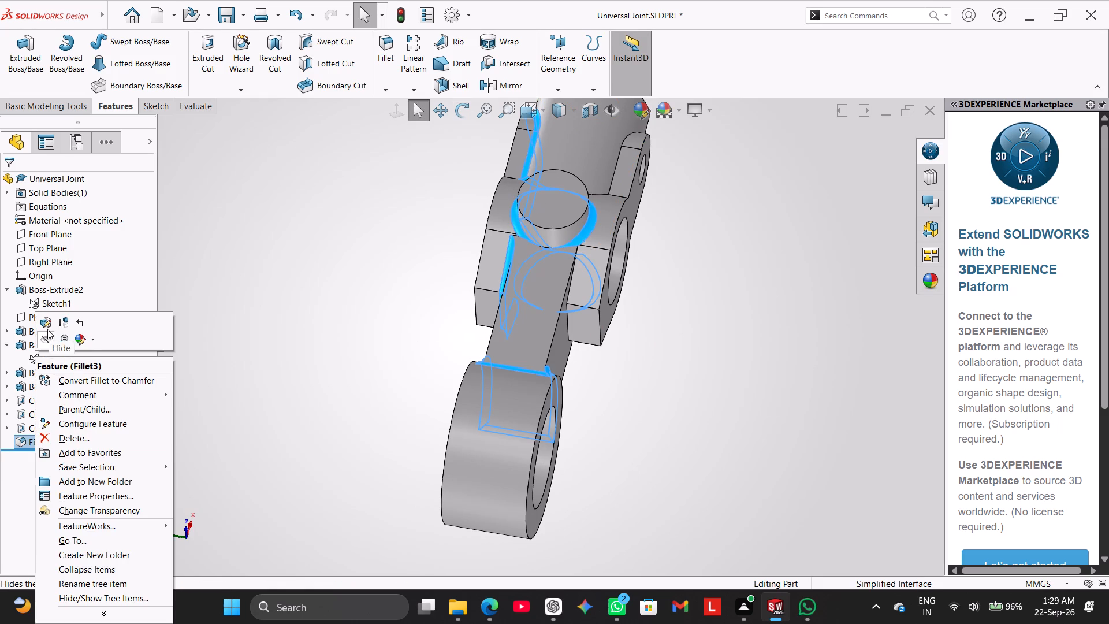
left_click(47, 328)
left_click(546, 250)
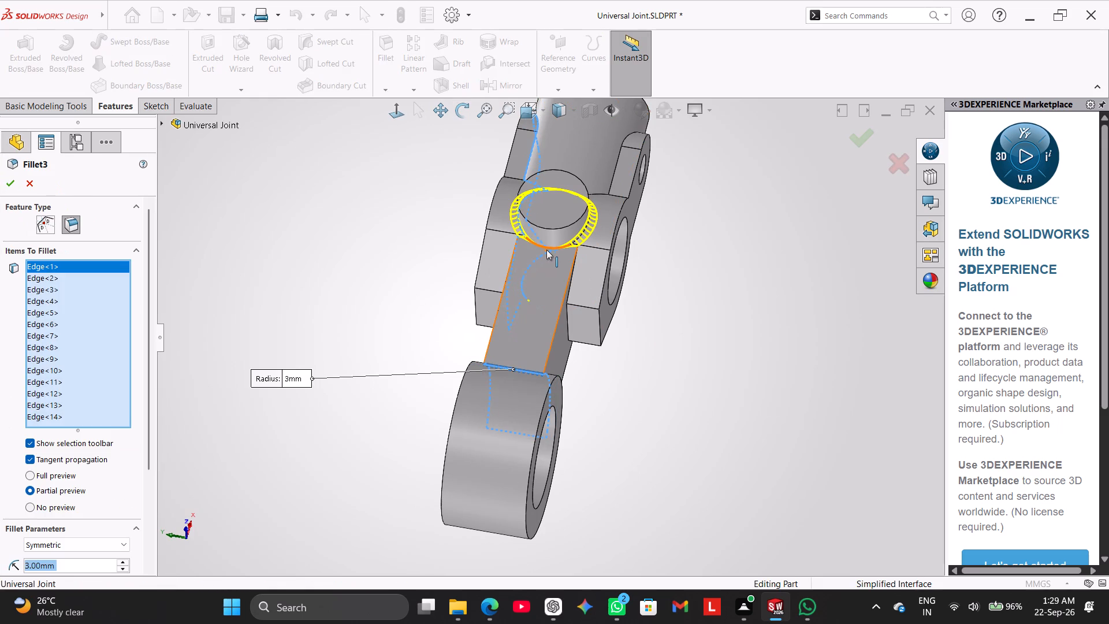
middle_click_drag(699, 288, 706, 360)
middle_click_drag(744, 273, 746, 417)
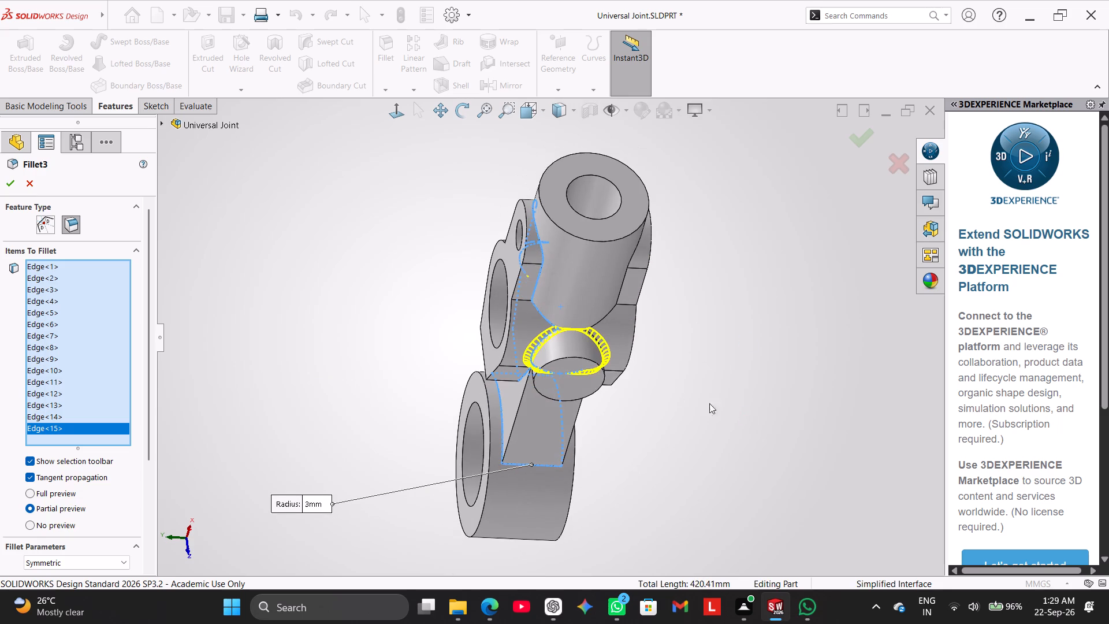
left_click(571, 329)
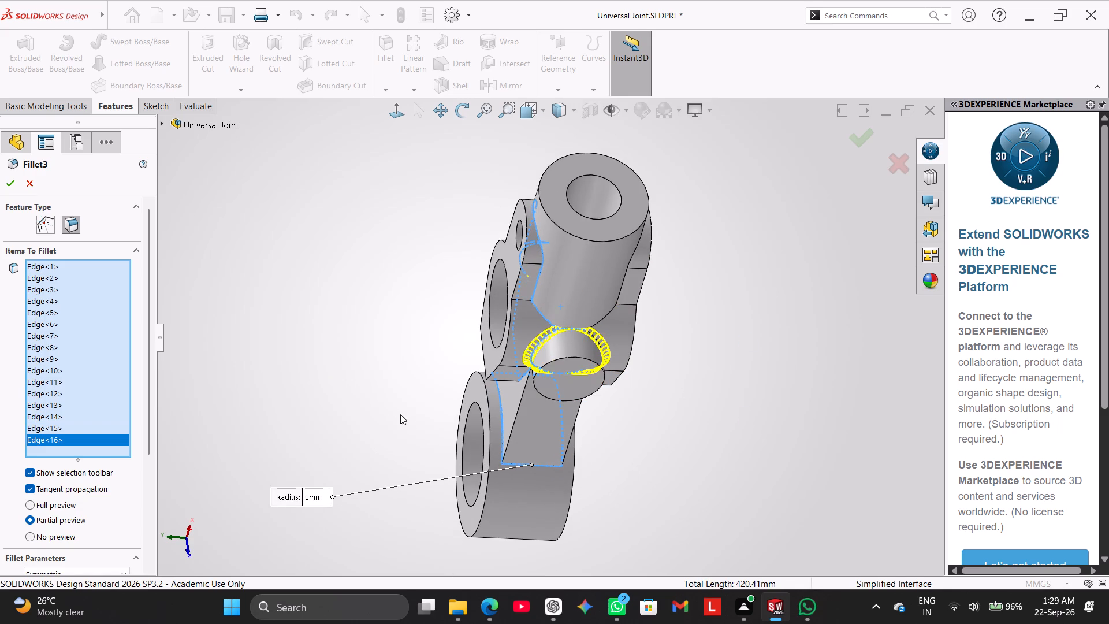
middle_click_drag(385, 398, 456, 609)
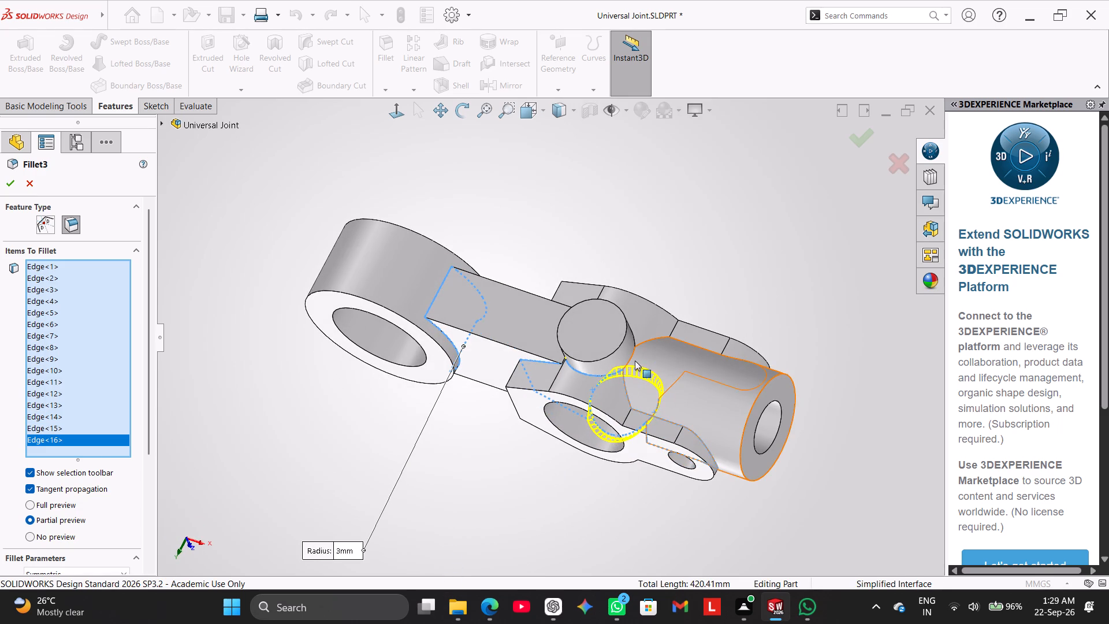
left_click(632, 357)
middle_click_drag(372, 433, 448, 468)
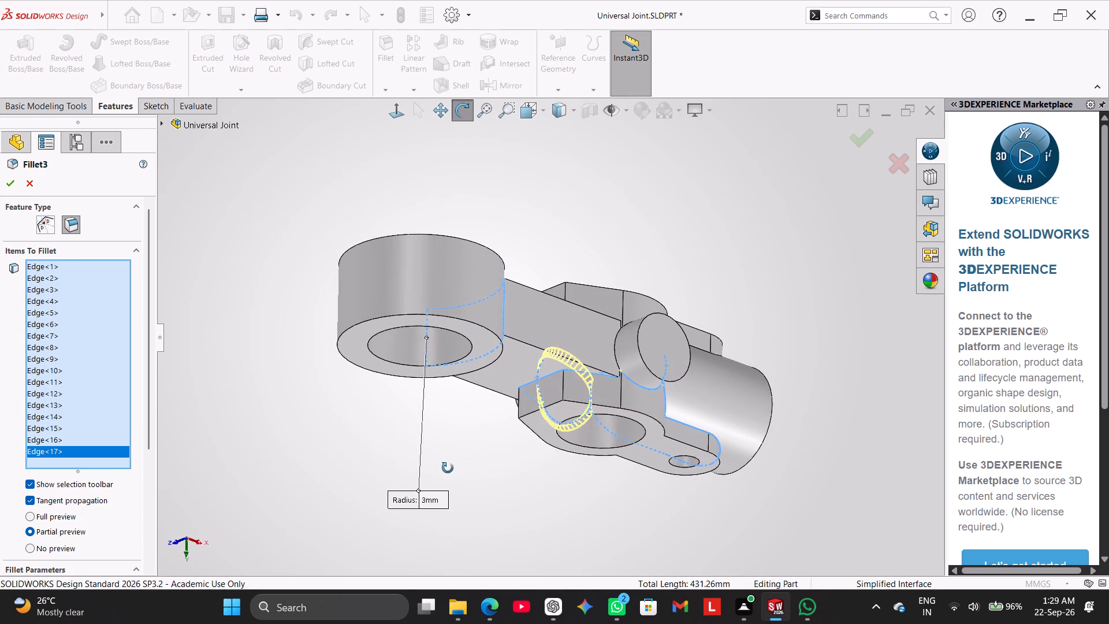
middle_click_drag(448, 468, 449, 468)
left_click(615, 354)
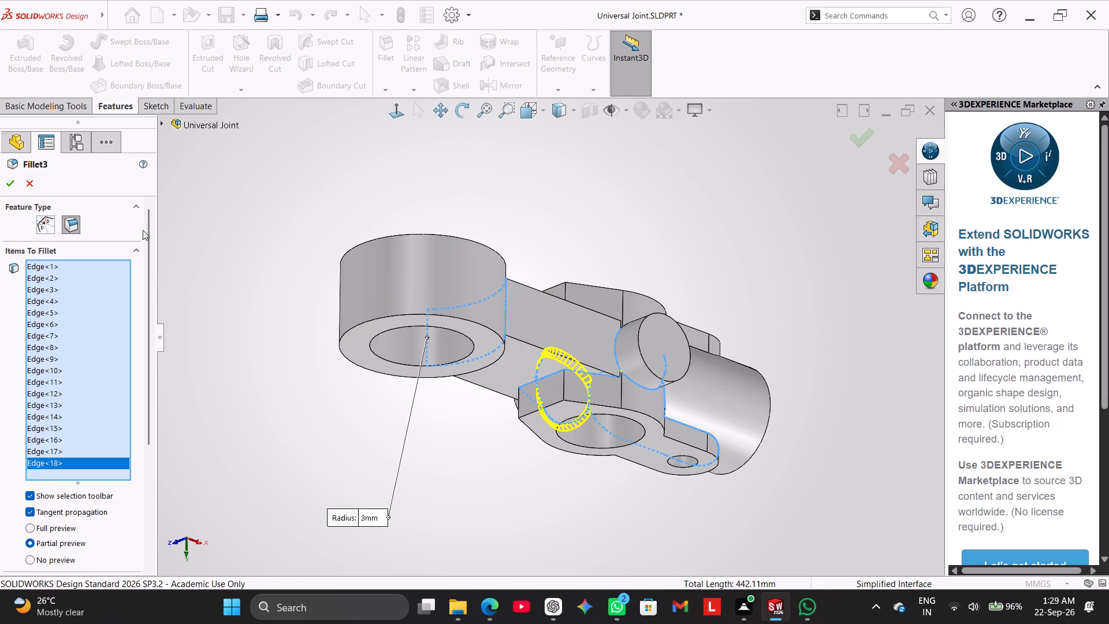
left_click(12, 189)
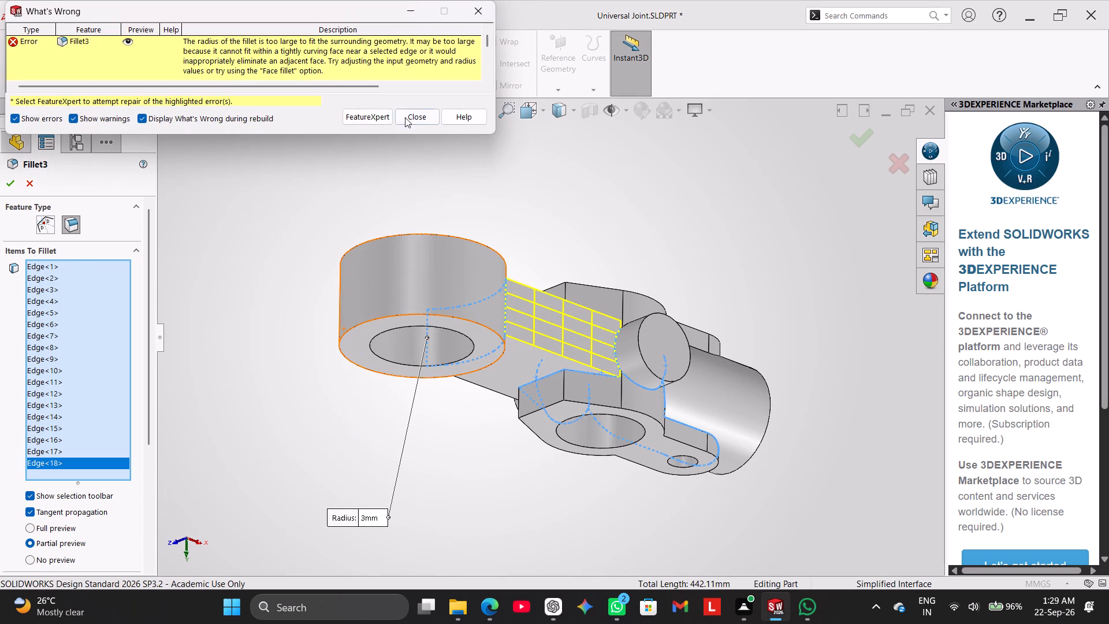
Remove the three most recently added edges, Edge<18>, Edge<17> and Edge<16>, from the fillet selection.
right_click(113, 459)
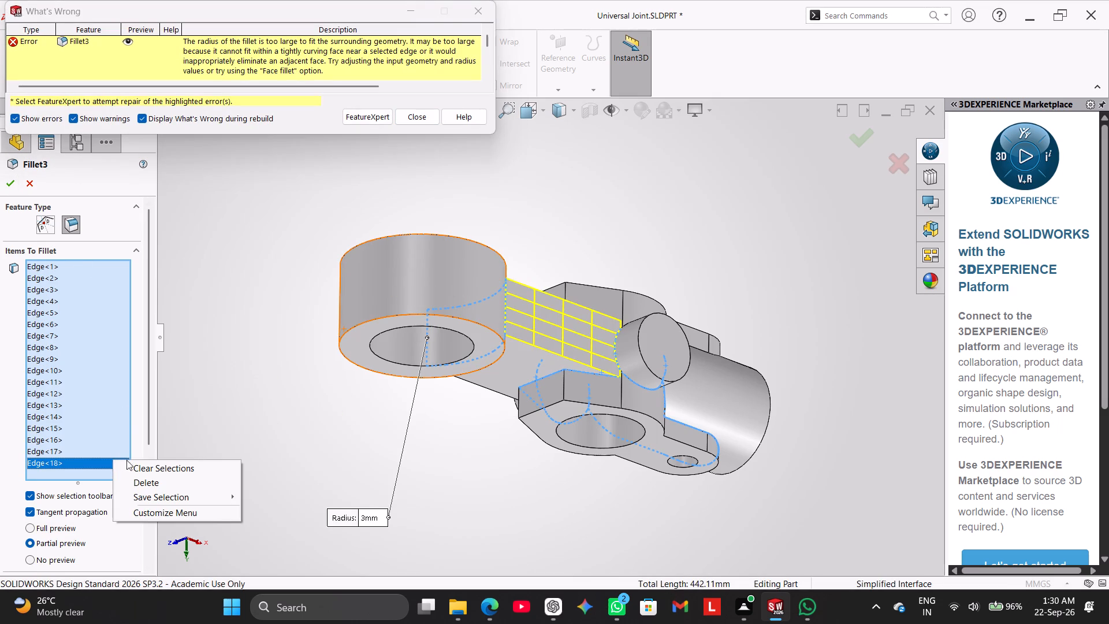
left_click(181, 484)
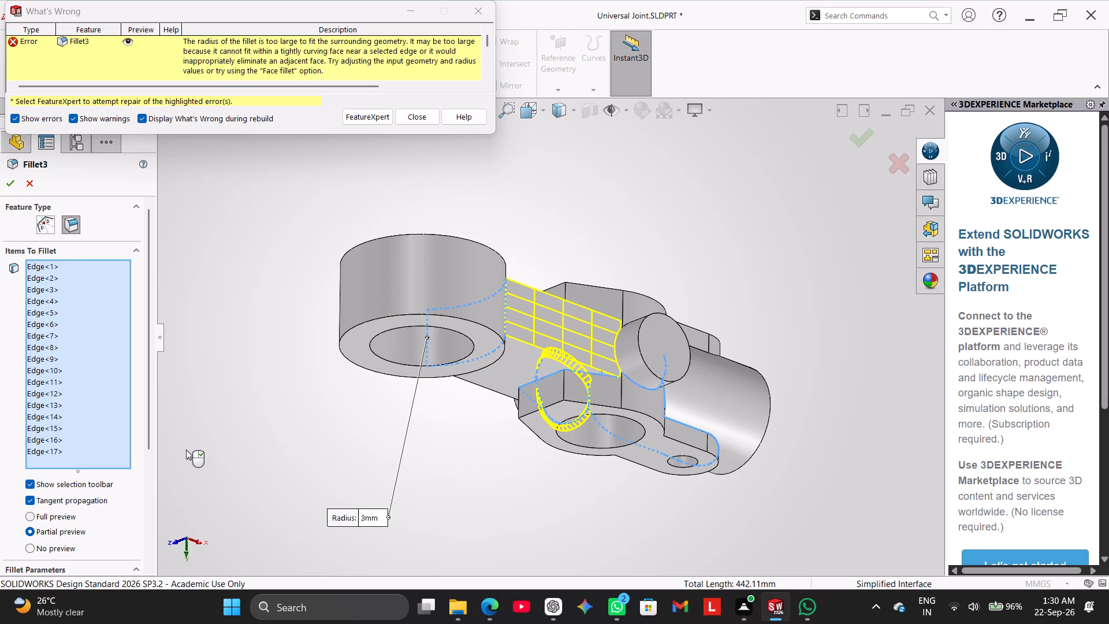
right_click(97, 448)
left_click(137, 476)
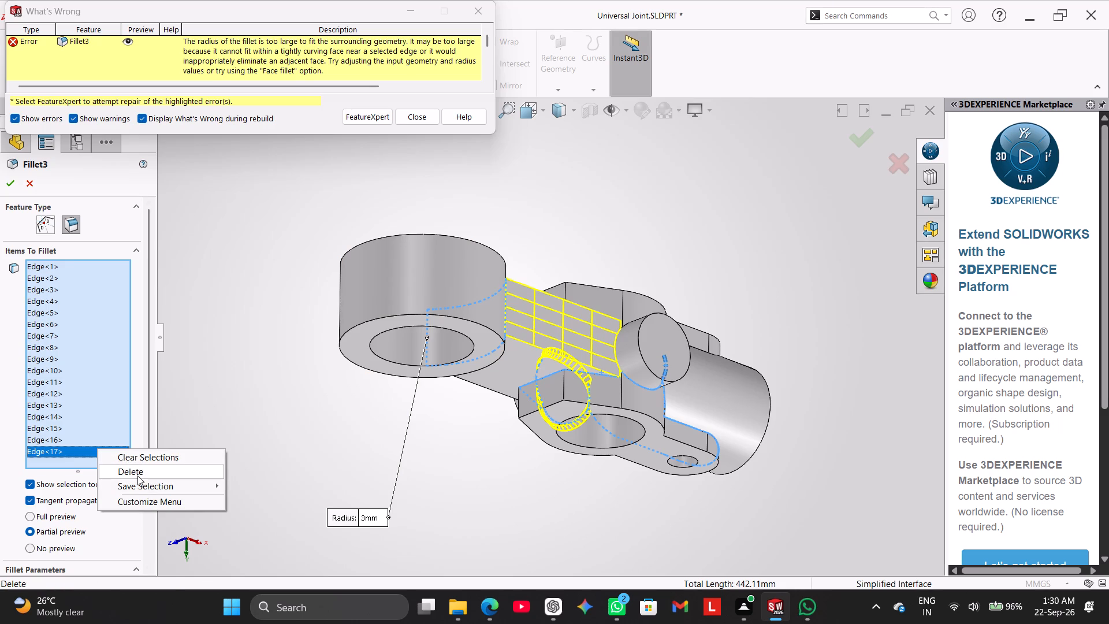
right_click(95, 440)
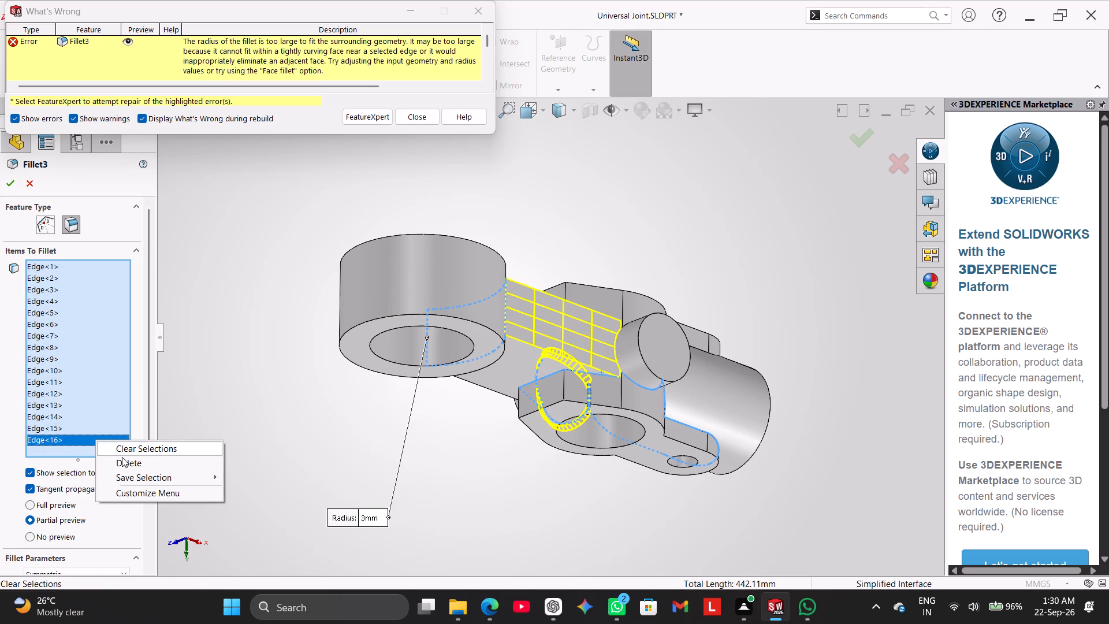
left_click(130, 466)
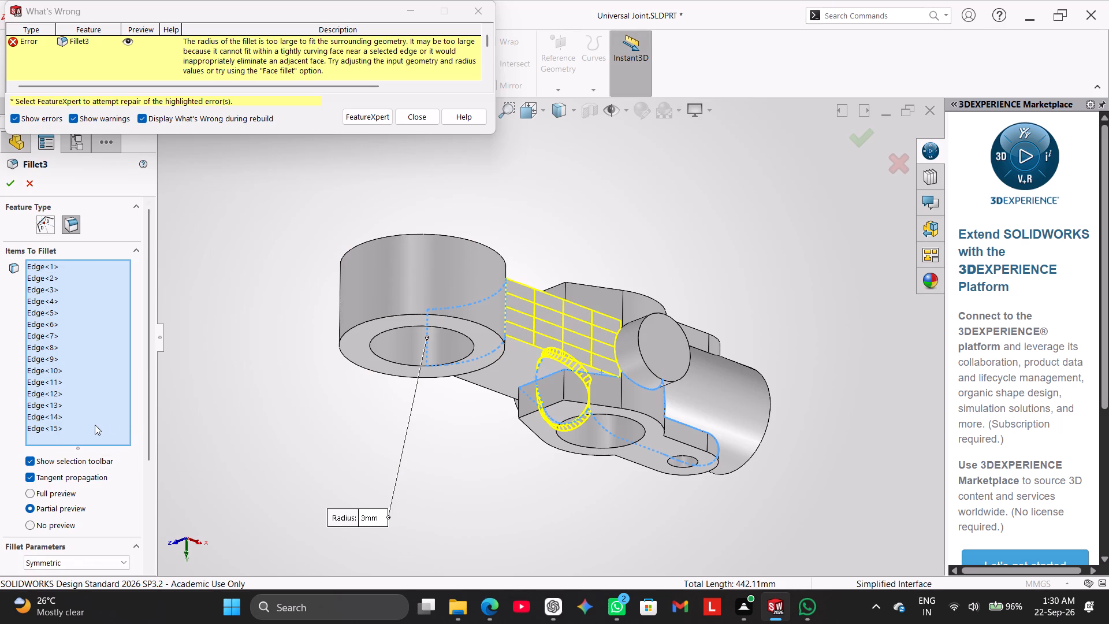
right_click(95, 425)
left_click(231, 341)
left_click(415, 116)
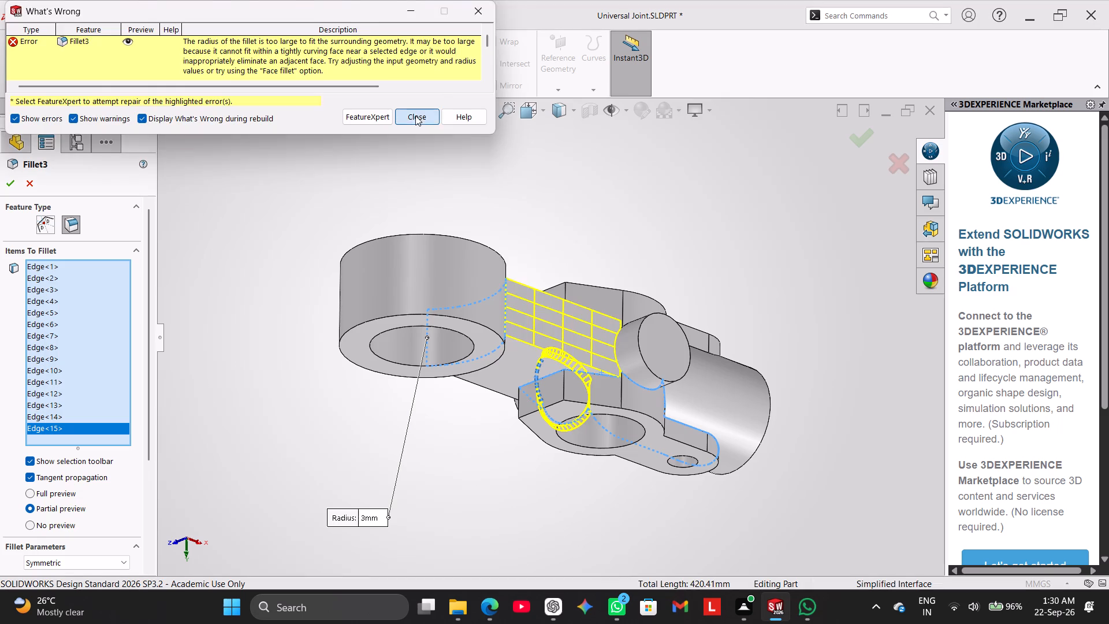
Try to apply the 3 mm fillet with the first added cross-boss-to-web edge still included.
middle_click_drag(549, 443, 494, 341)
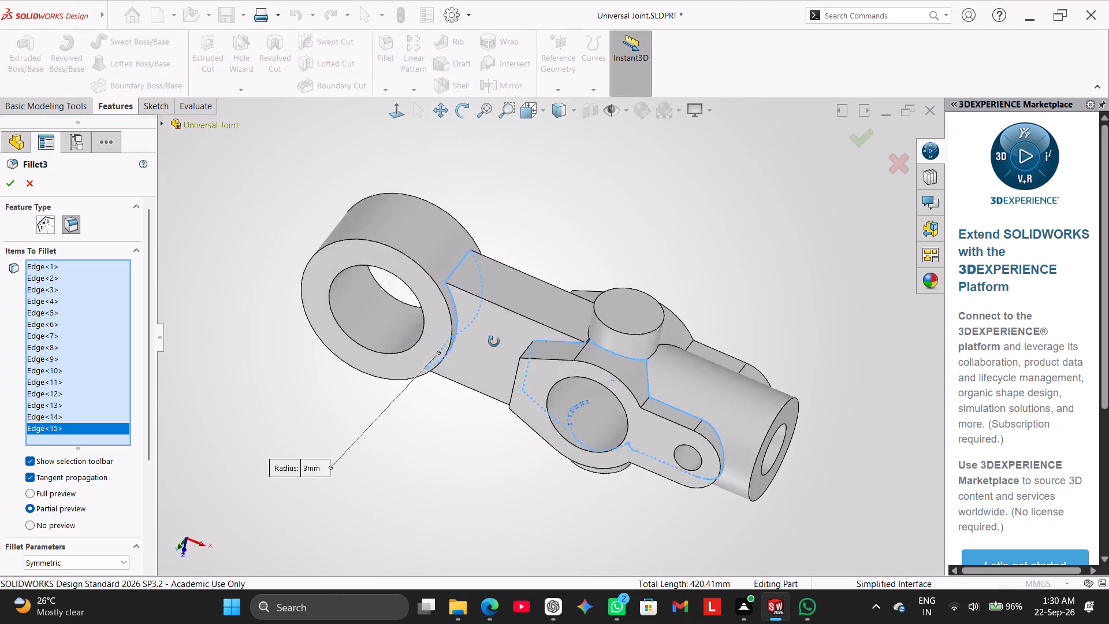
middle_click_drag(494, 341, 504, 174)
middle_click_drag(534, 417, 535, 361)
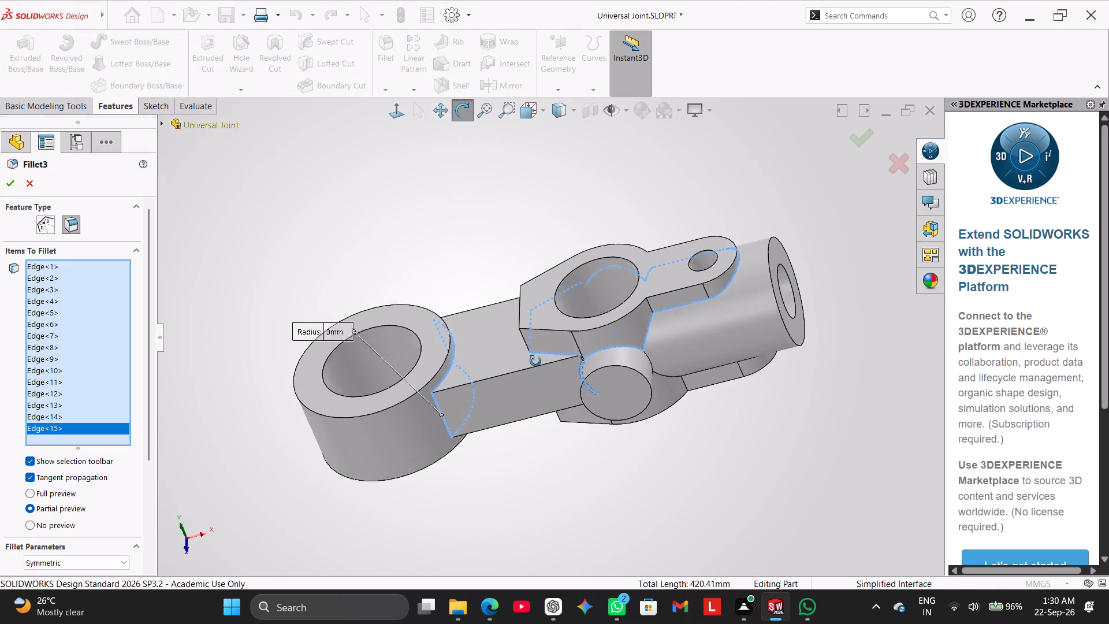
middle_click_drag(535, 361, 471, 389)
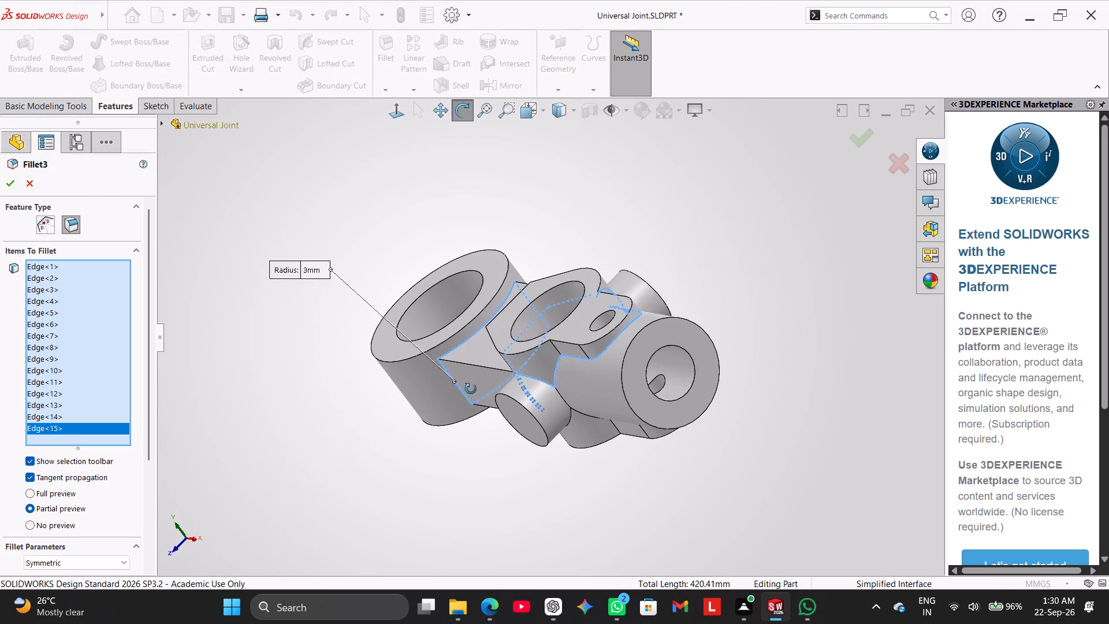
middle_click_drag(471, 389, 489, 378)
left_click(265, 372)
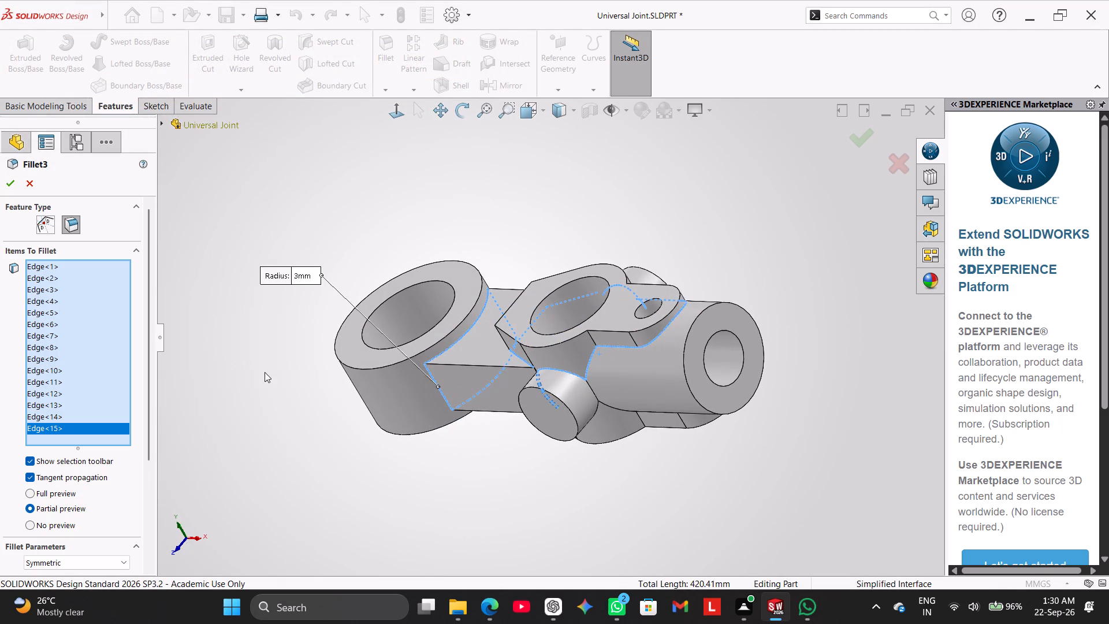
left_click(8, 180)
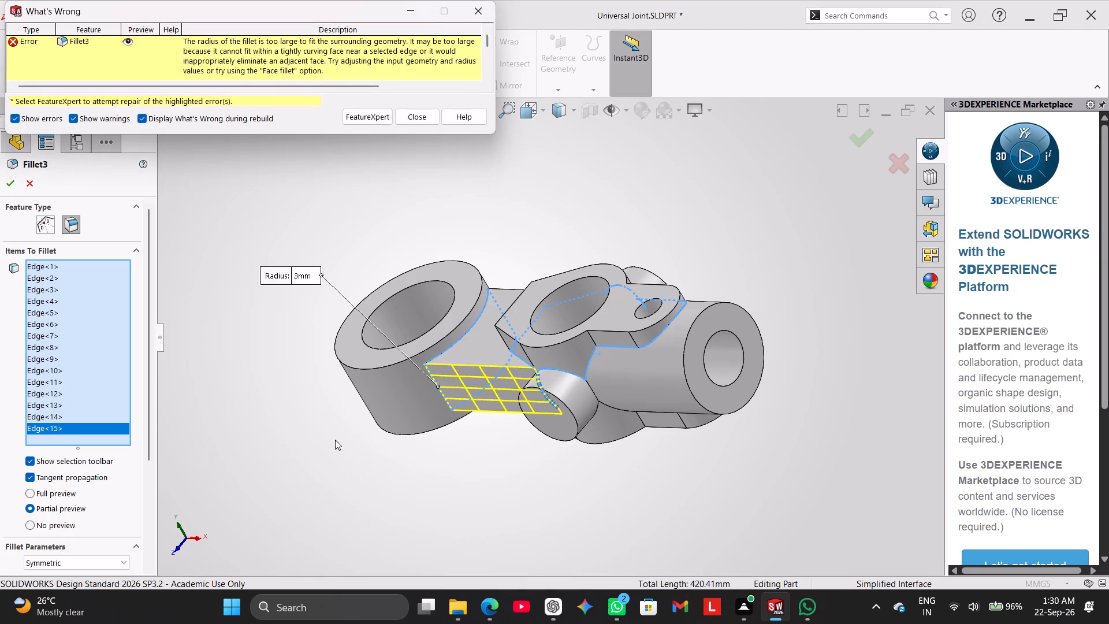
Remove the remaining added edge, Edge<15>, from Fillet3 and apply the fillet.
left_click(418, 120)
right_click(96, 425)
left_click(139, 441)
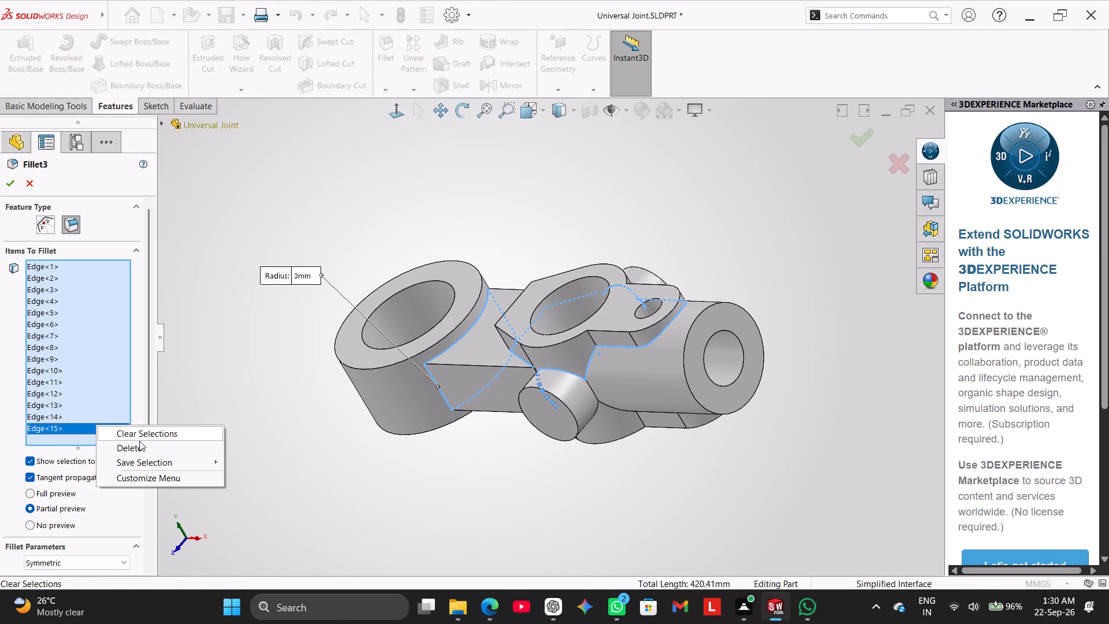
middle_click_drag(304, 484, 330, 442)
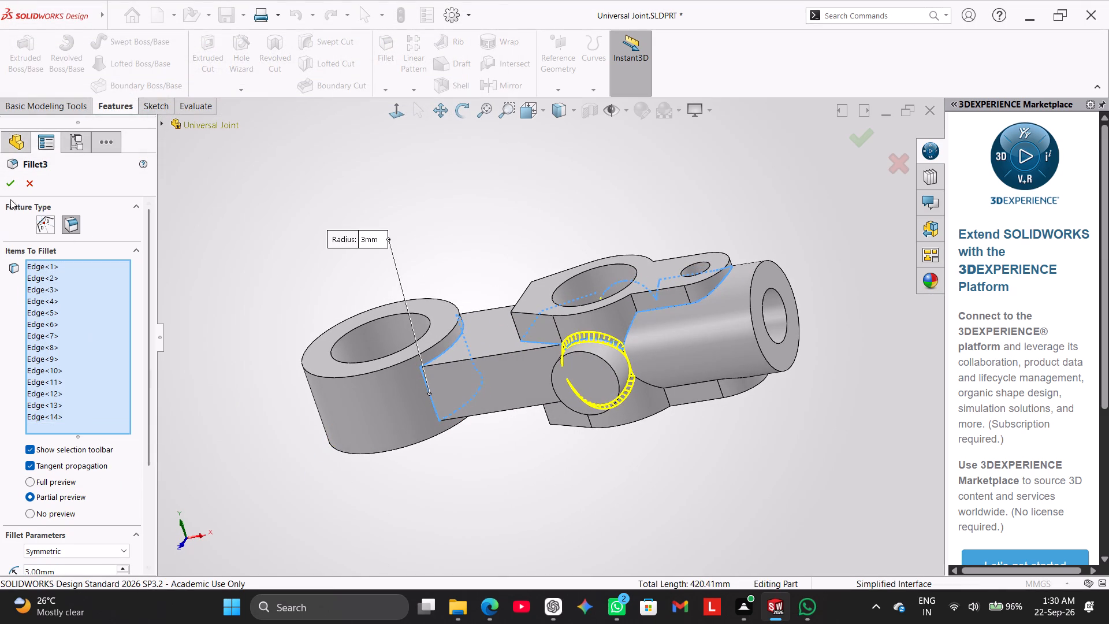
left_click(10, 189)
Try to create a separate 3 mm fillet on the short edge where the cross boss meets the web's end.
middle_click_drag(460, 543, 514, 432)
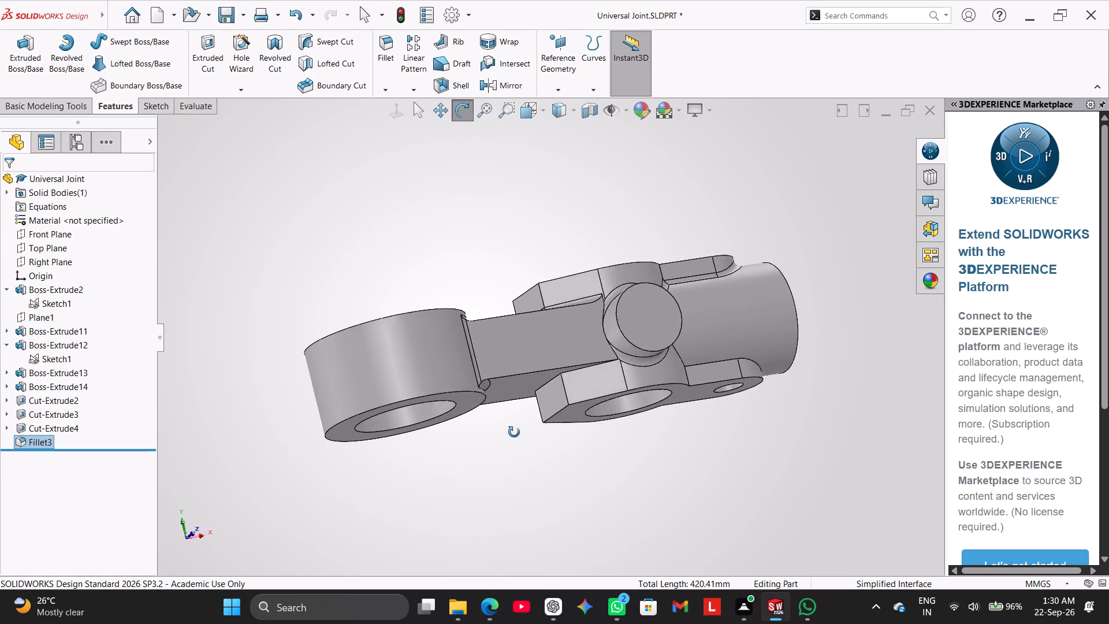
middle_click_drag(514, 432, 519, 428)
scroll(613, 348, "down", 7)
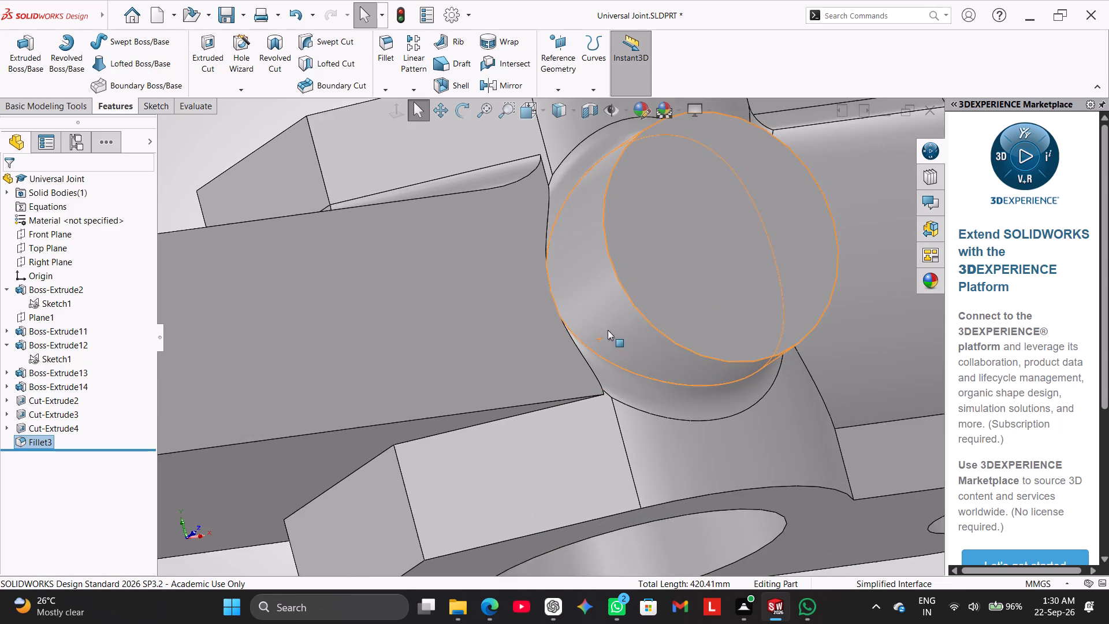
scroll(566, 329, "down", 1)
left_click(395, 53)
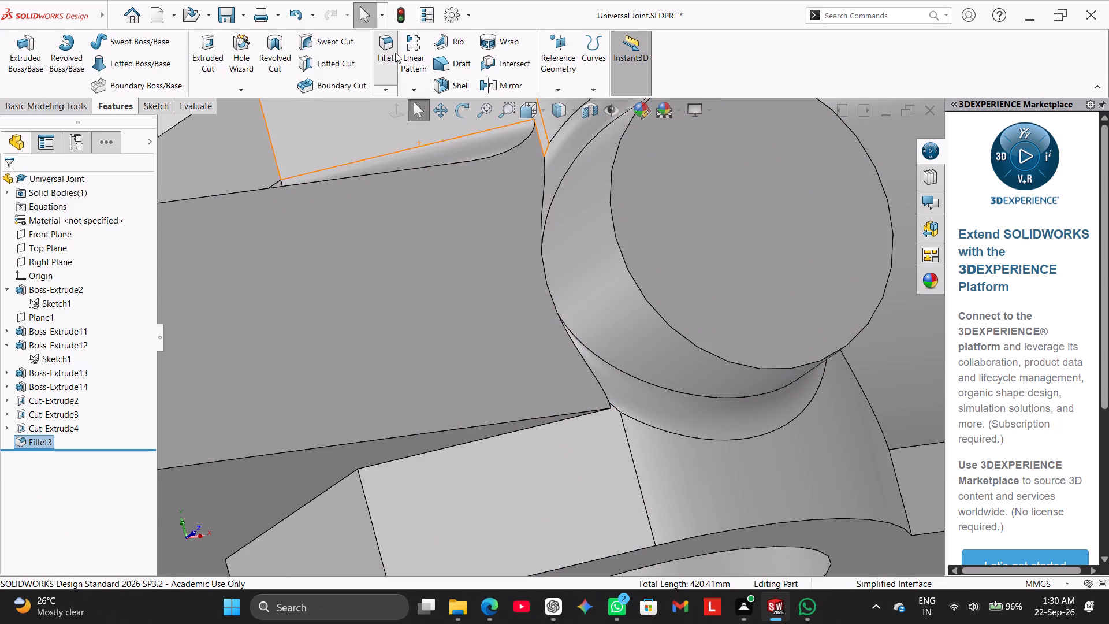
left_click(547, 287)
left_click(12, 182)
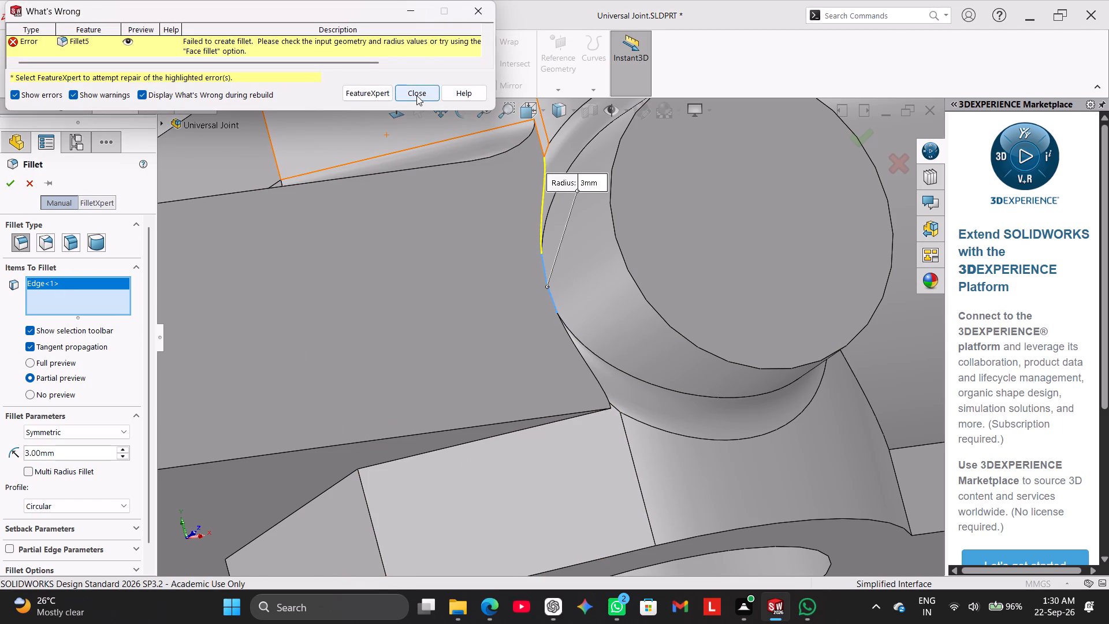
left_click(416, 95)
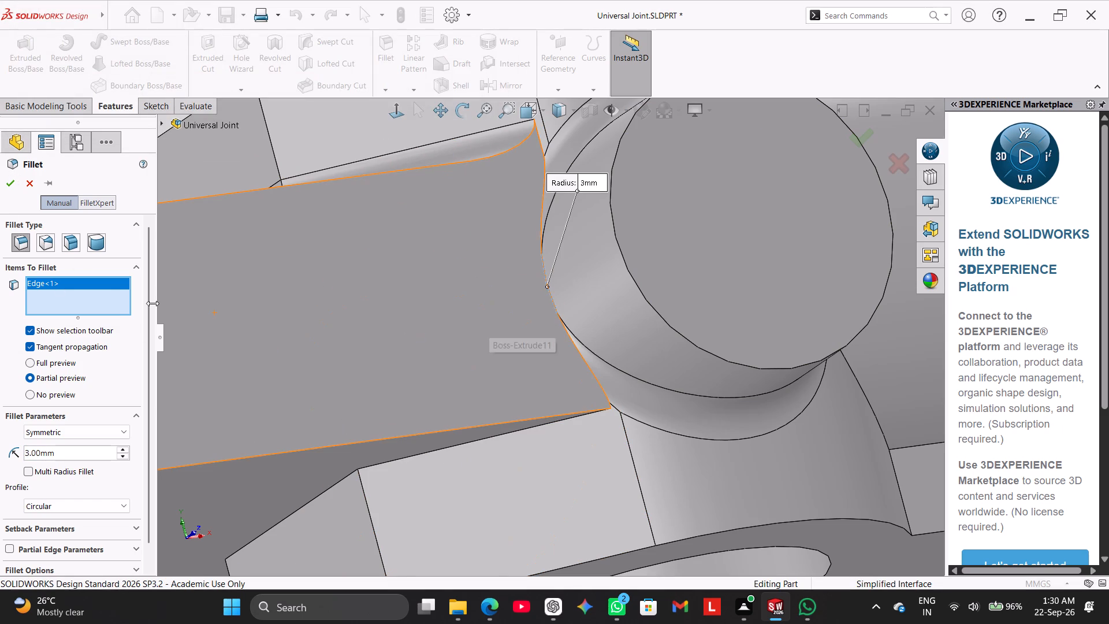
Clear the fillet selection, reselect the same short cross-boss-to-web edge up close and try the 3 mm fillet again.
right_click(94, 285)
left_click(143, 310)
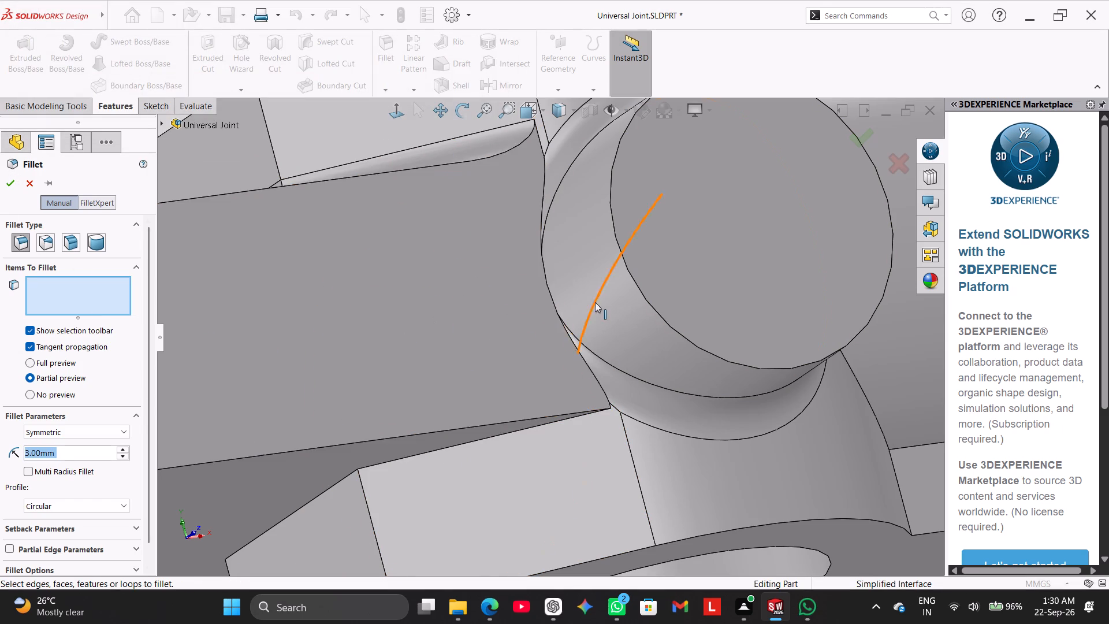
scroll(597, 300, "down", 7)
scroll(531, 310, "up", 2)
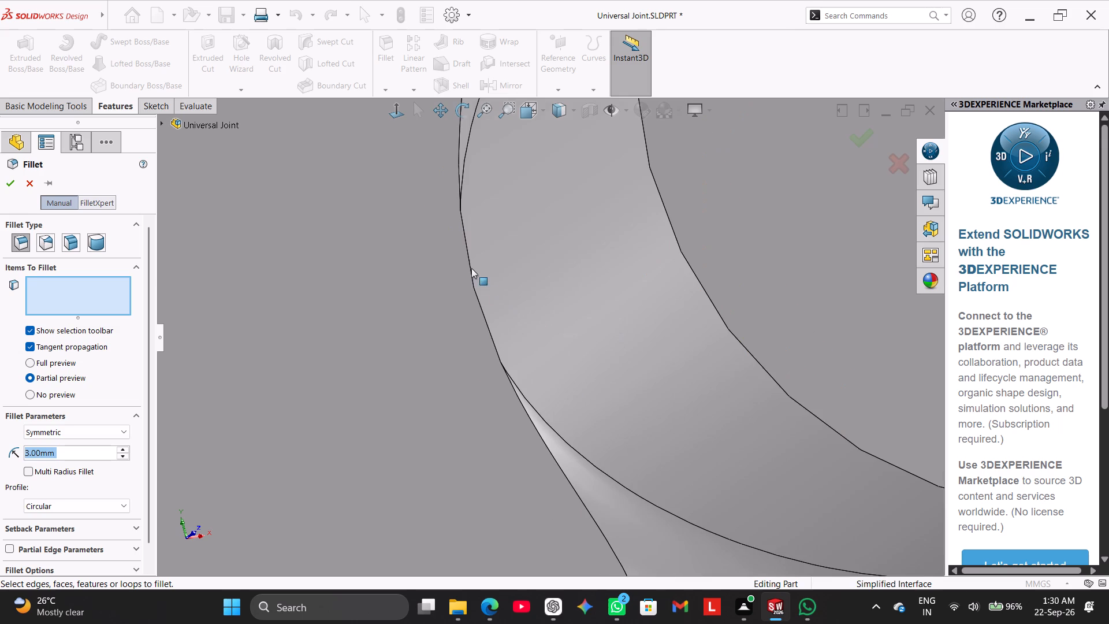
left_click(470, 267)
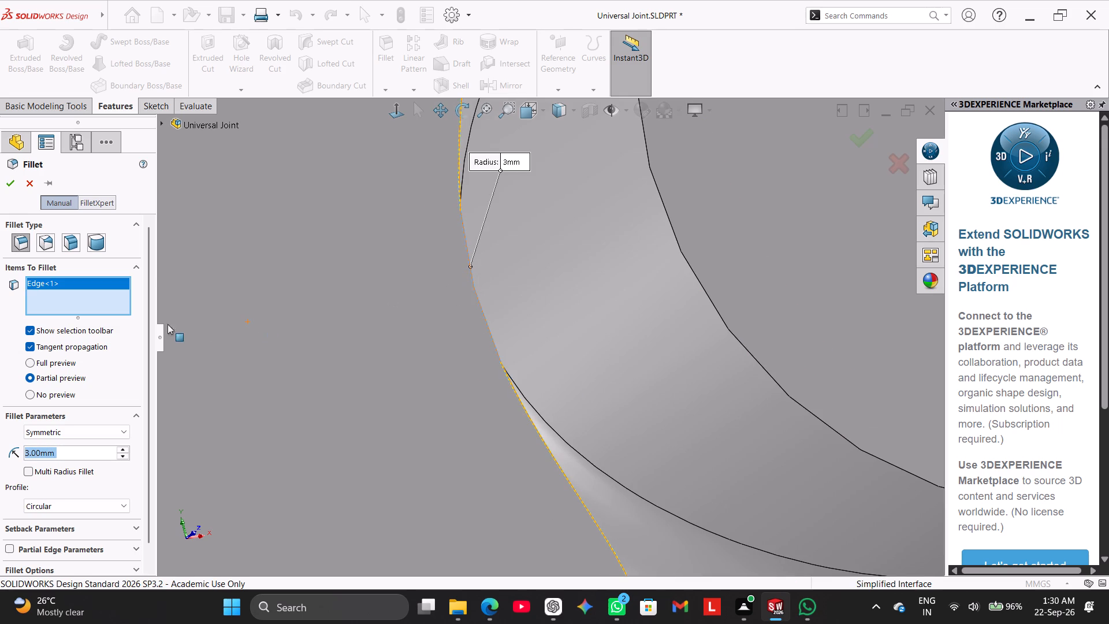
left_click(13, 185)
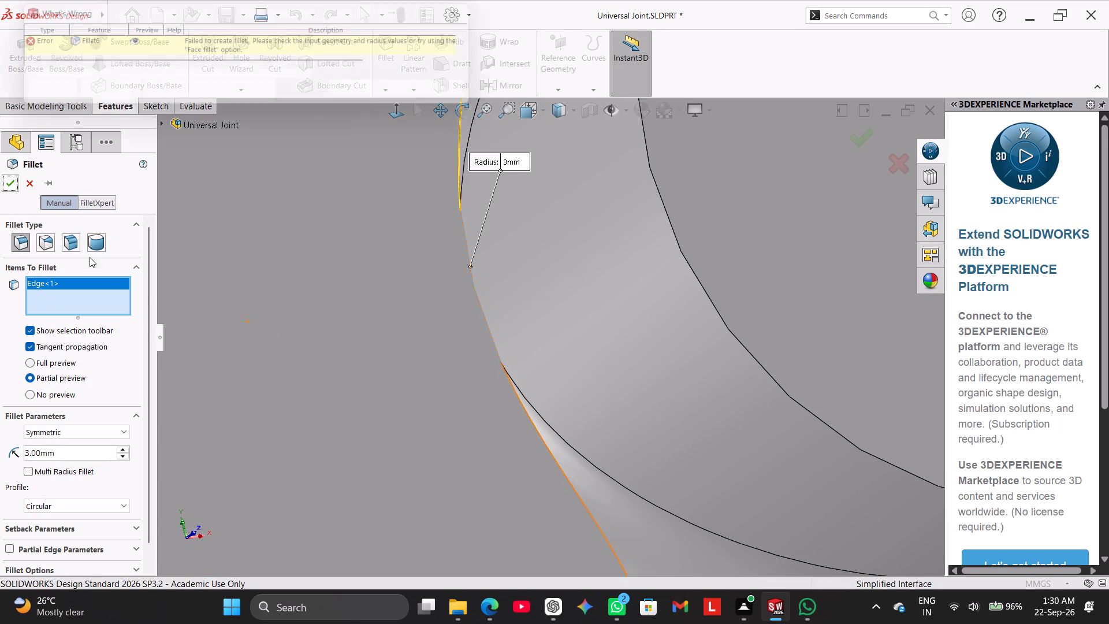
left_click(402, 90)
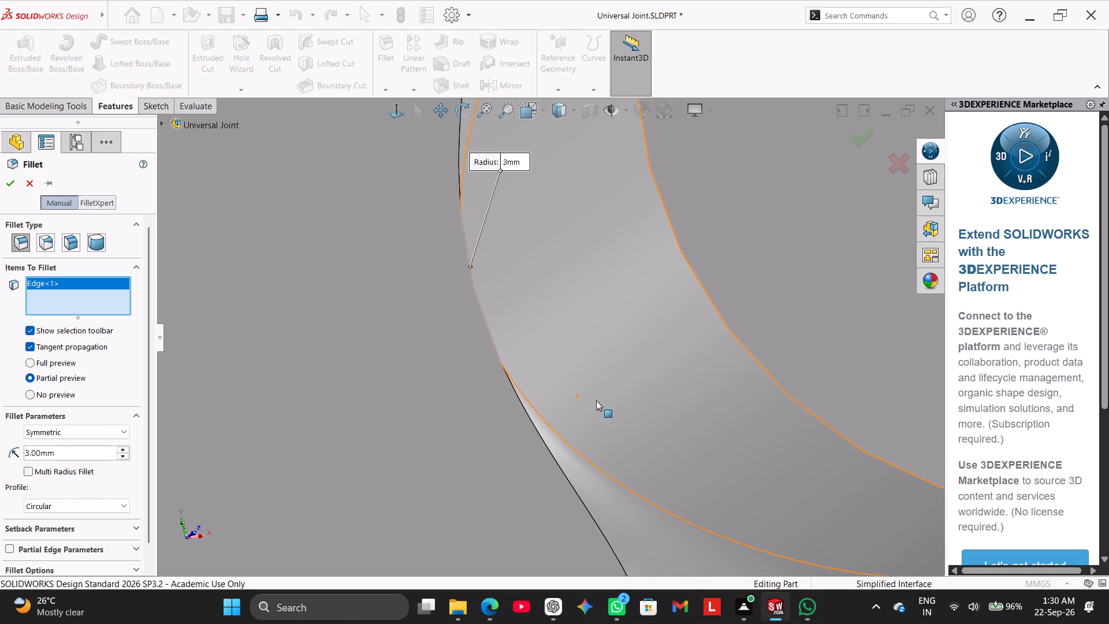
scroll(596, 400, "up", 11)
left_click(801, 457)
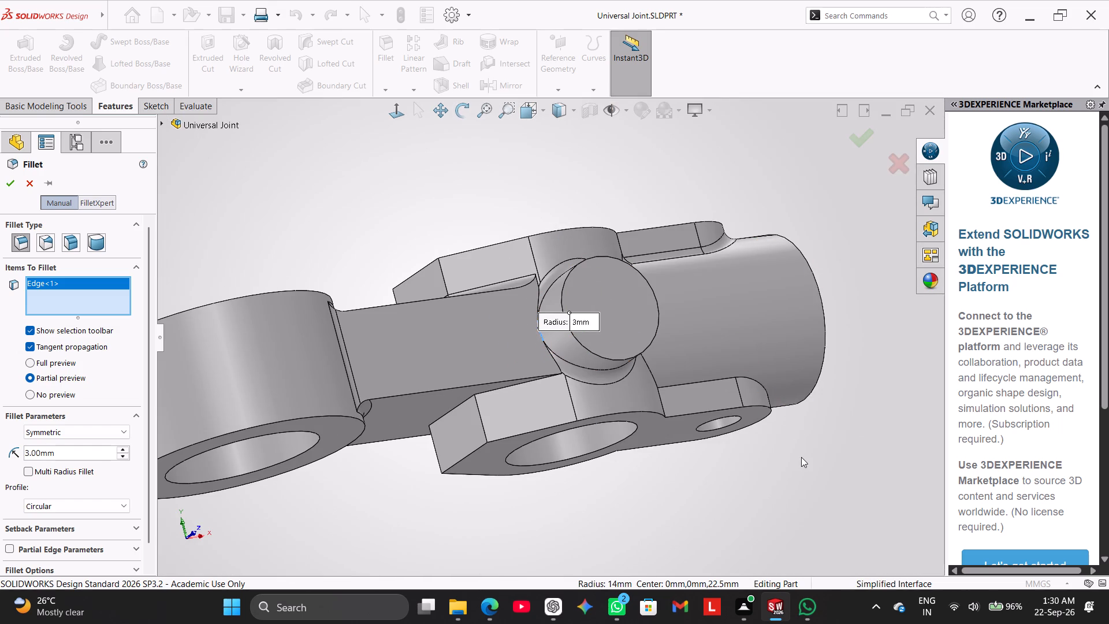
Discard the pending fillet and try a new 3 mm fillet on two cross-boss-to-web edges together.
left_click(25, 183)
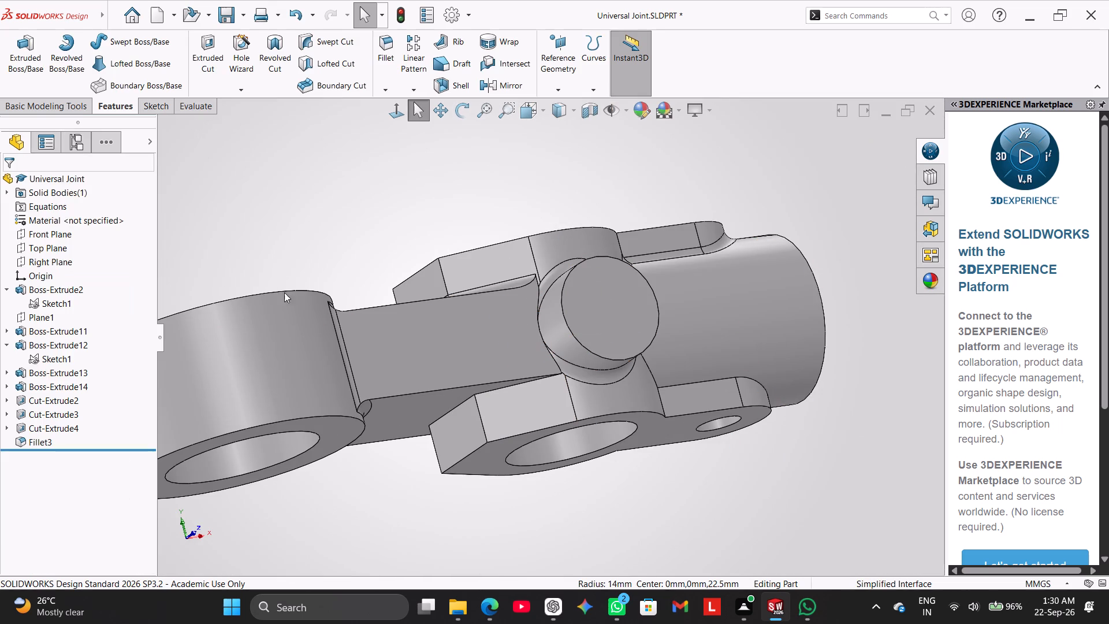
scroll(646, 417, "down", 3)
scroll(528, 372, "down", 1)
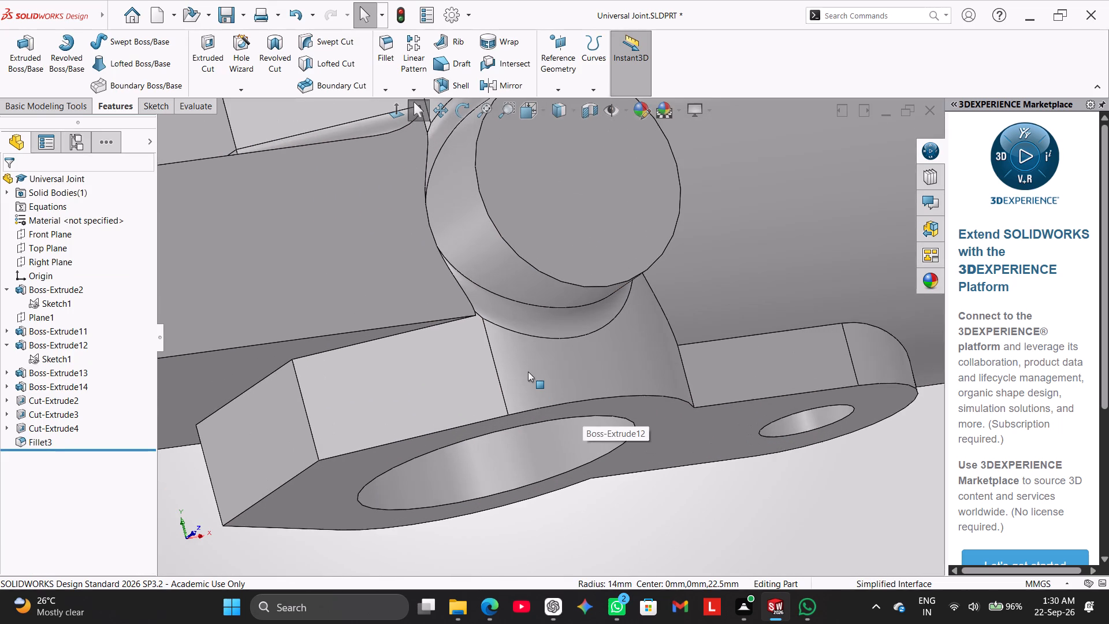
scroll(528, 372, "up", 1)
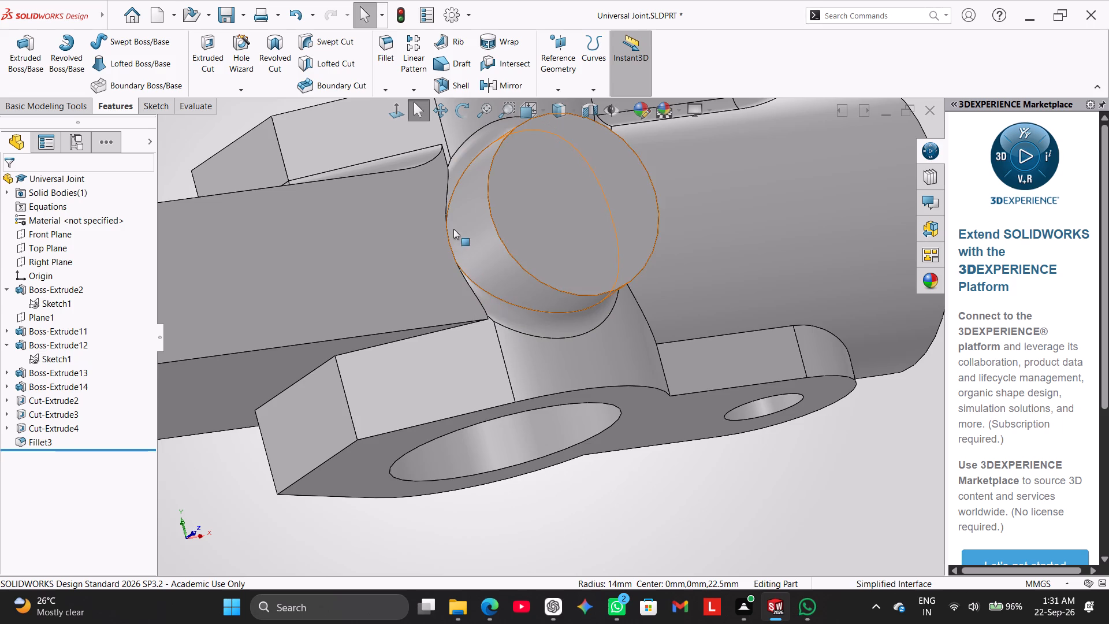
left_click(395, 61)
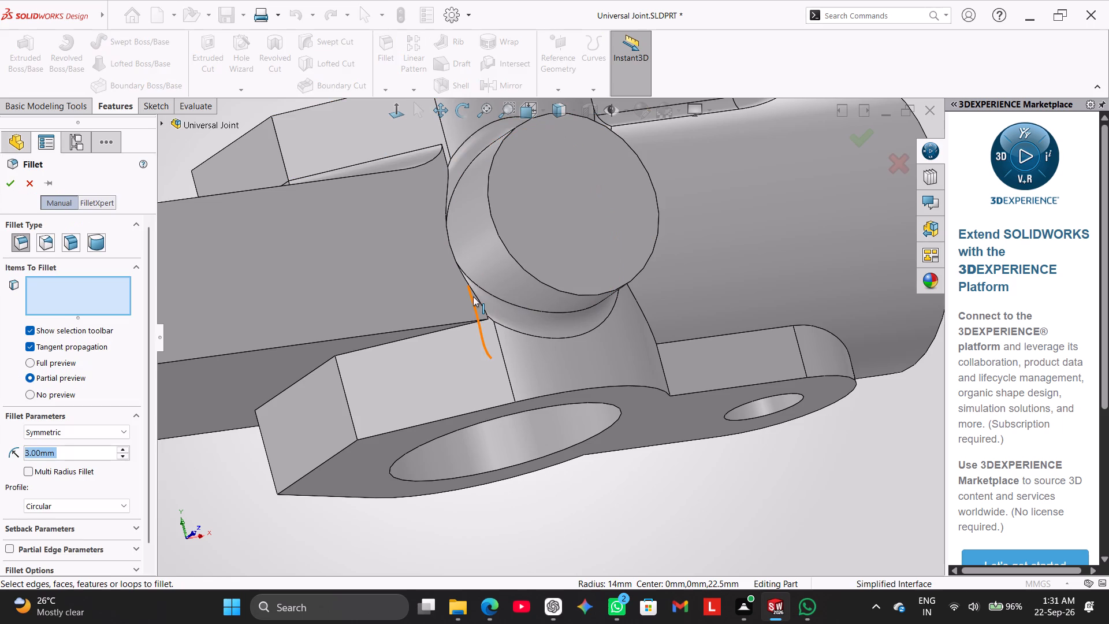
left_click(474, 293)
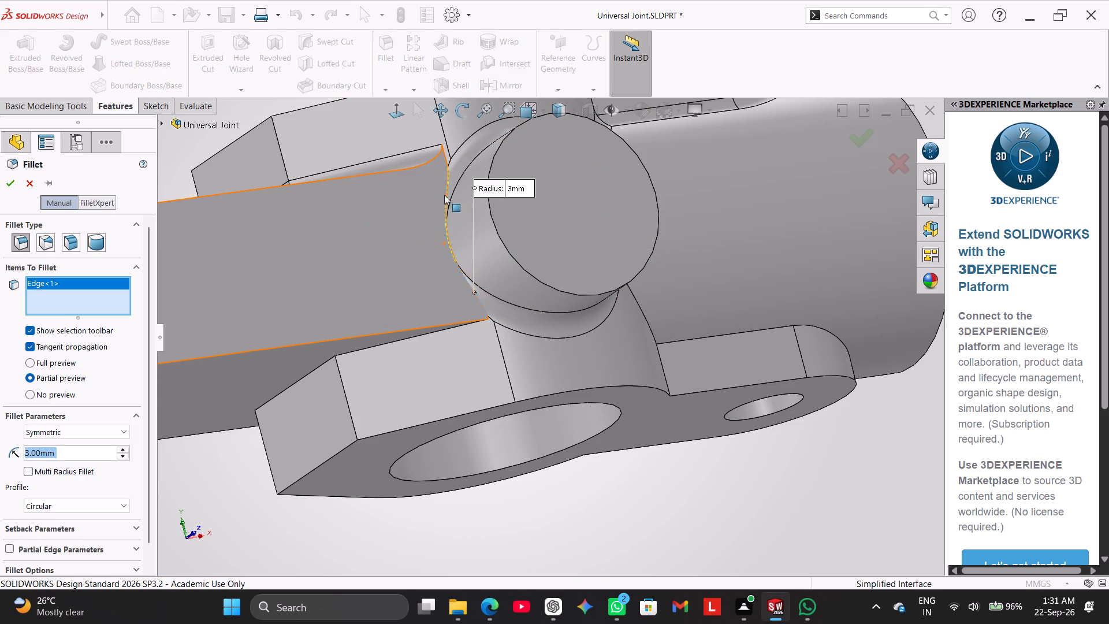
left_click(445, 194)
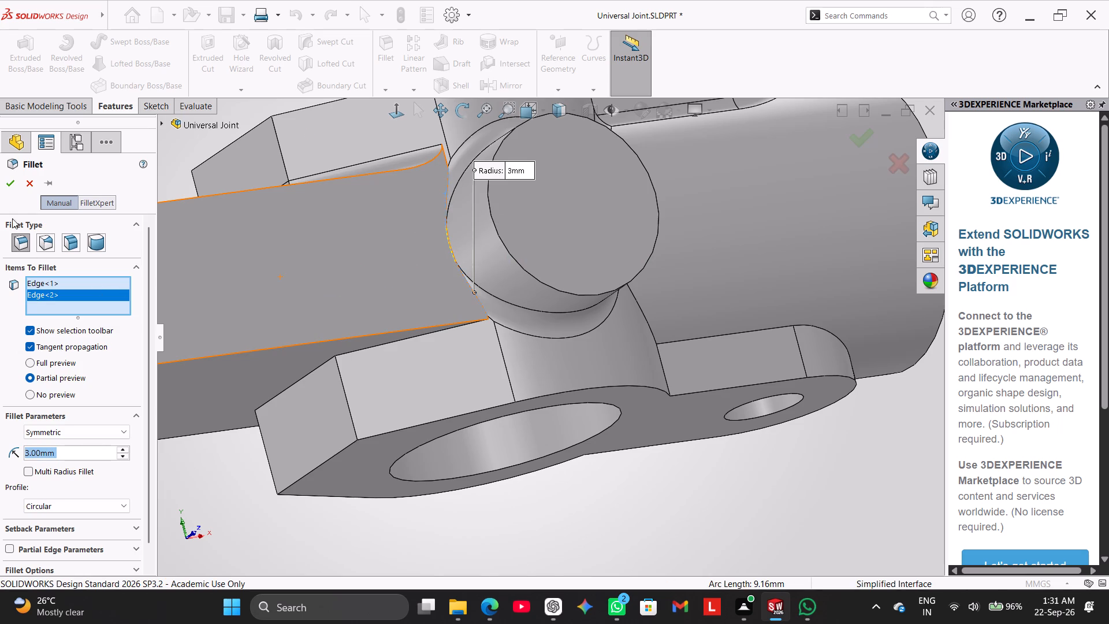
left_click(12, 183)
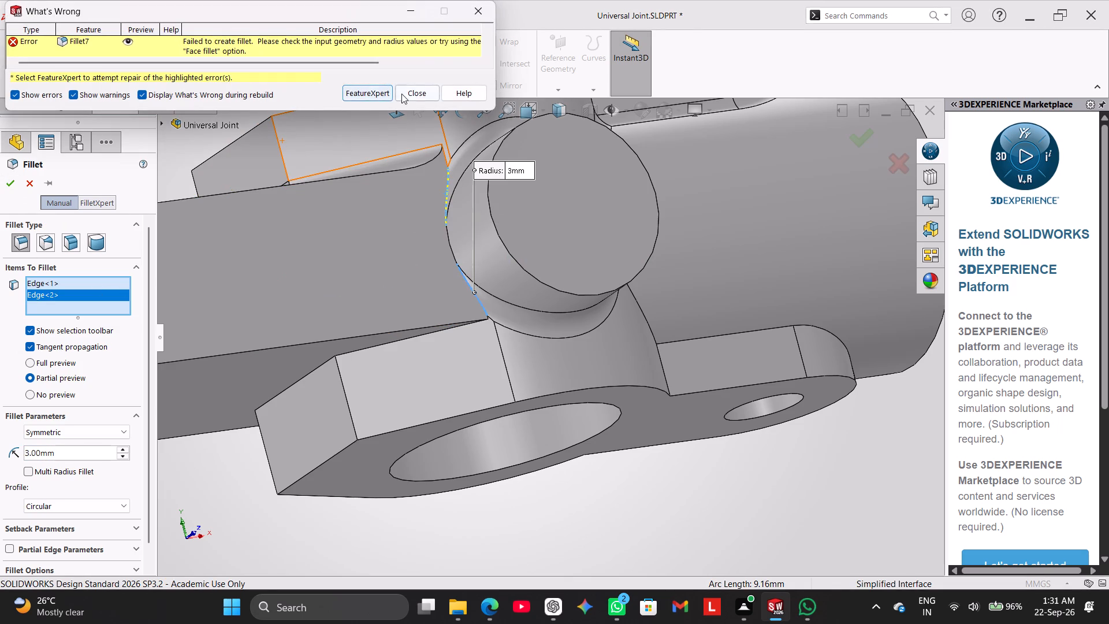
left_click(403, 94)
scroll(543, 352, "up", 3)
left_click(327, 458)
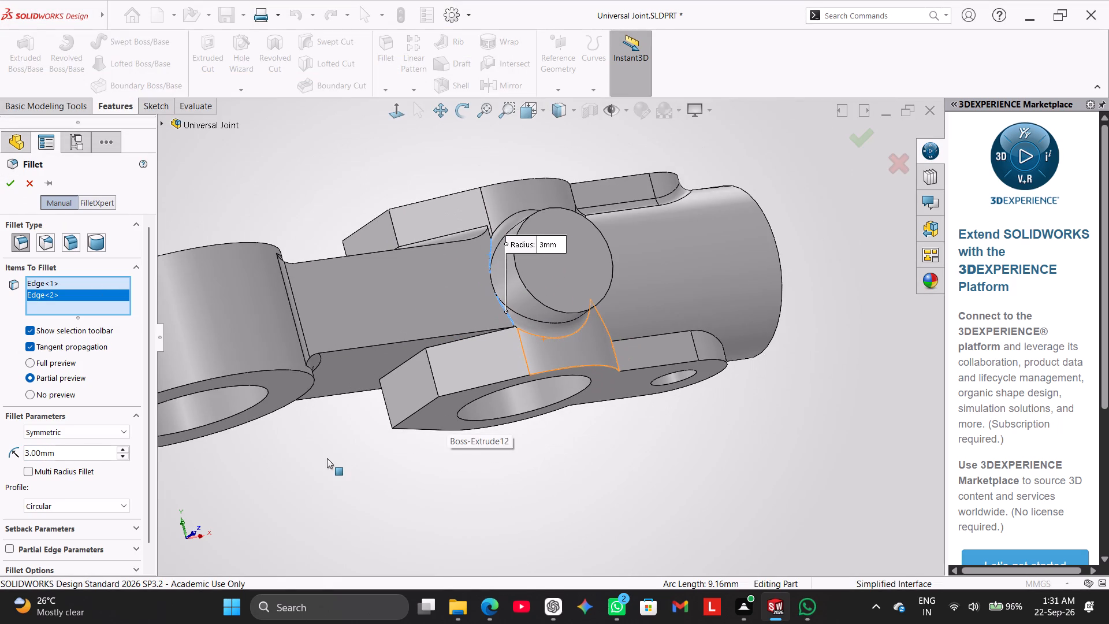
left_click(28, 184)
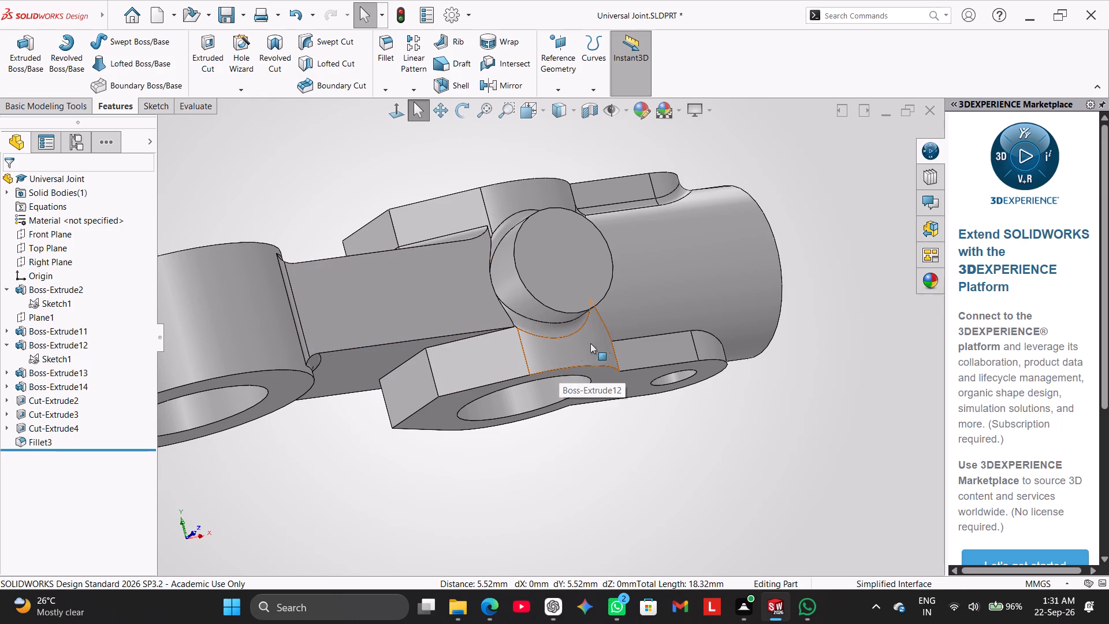
Examine the cross boss's junction with the web and arm plates from several sides for its unfilleted edges.
middle_click_drag(672, 148, 672, 251)
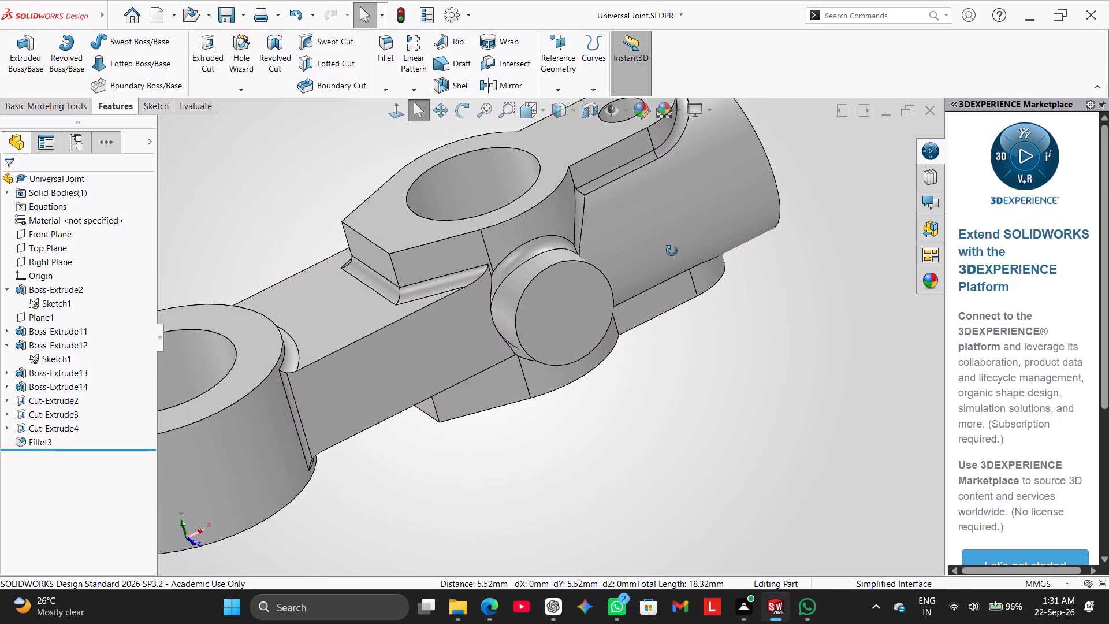
middle_click_drag(672, 251, 602, 257)
scroll(307, 283, "down", 2)
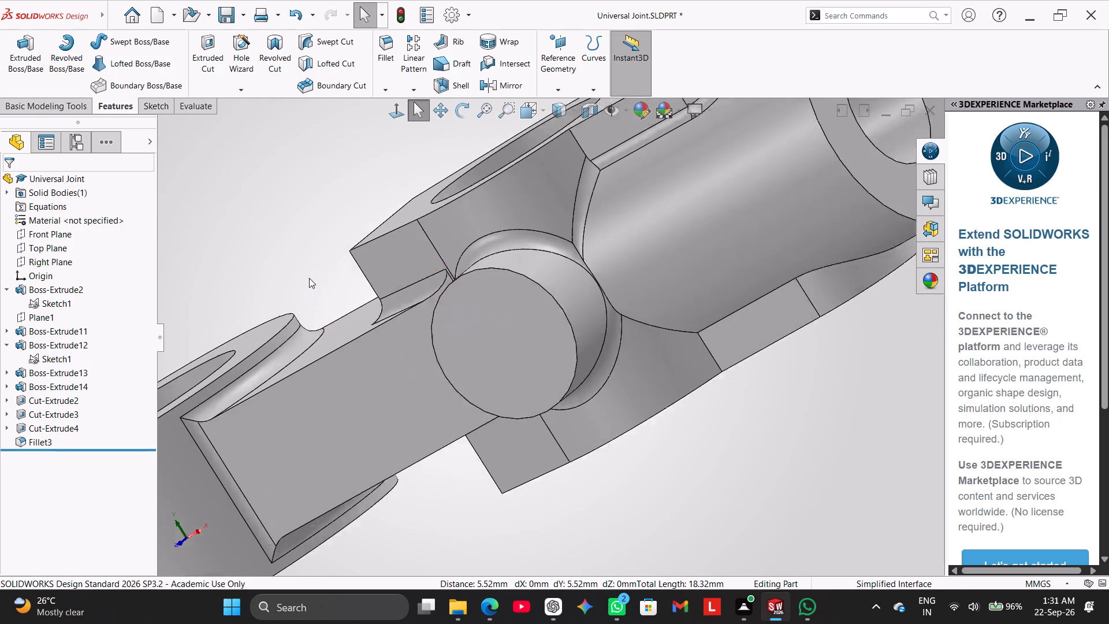
scroll(309, 278, "down", 1)
middle_click_drag(810, 515, 869, 370)
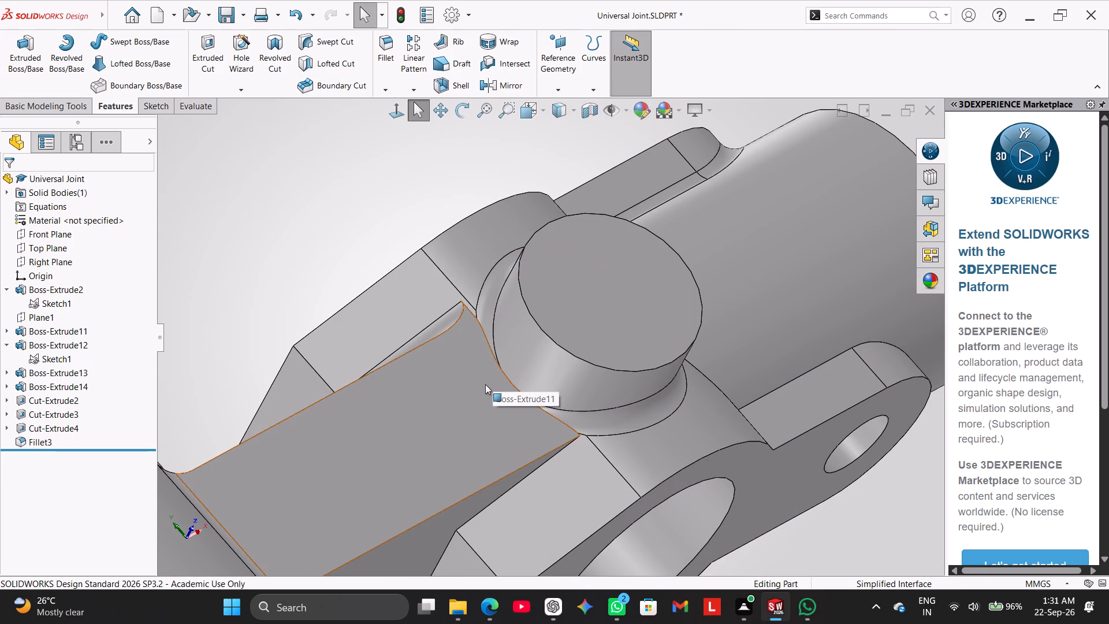
scroll(343, 478, "up", 4)
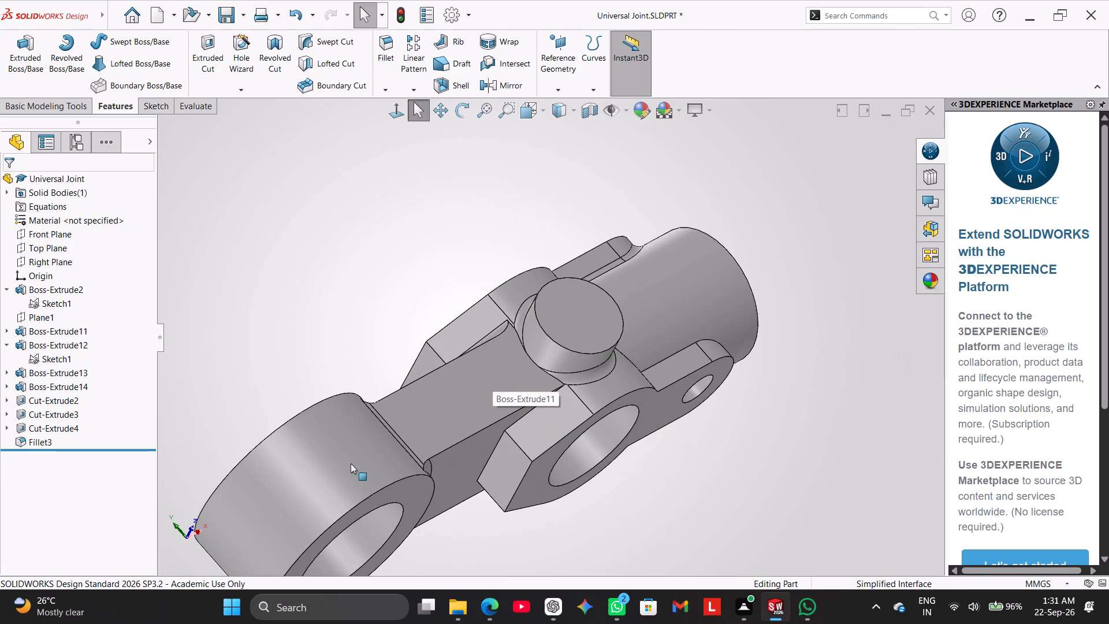
middle_click_drag(392, 292, 382, 329)
scroll(534, 369, "down", 3)
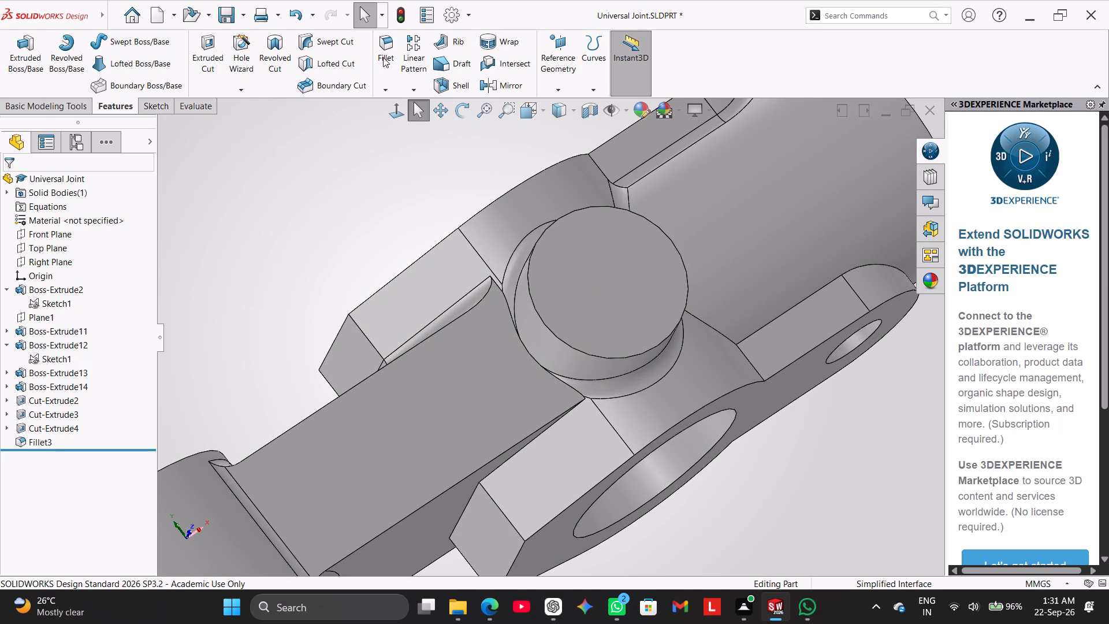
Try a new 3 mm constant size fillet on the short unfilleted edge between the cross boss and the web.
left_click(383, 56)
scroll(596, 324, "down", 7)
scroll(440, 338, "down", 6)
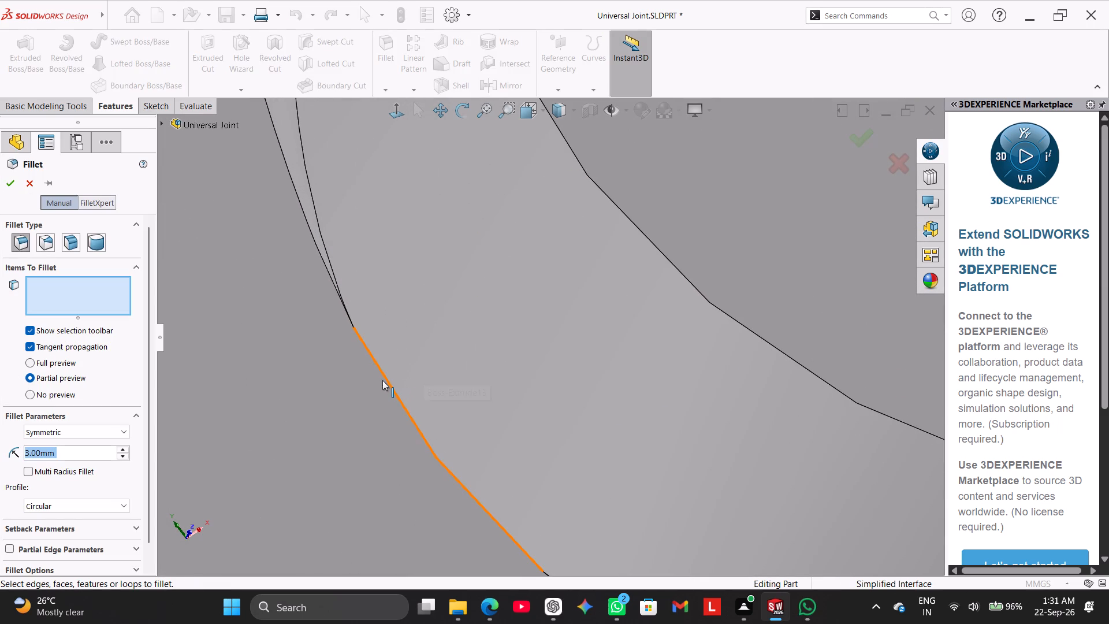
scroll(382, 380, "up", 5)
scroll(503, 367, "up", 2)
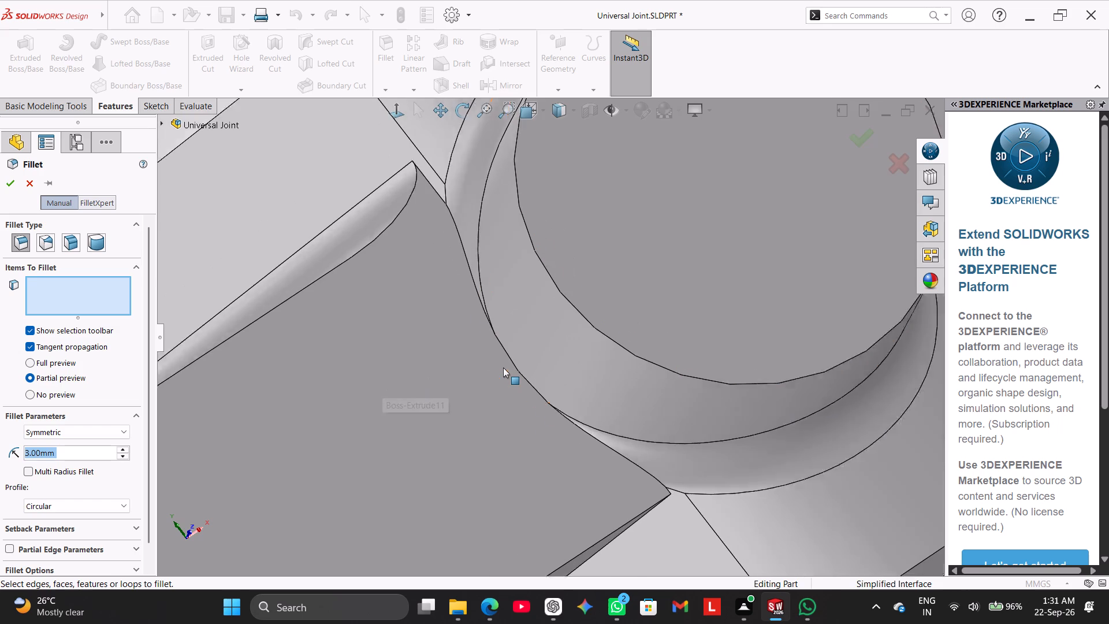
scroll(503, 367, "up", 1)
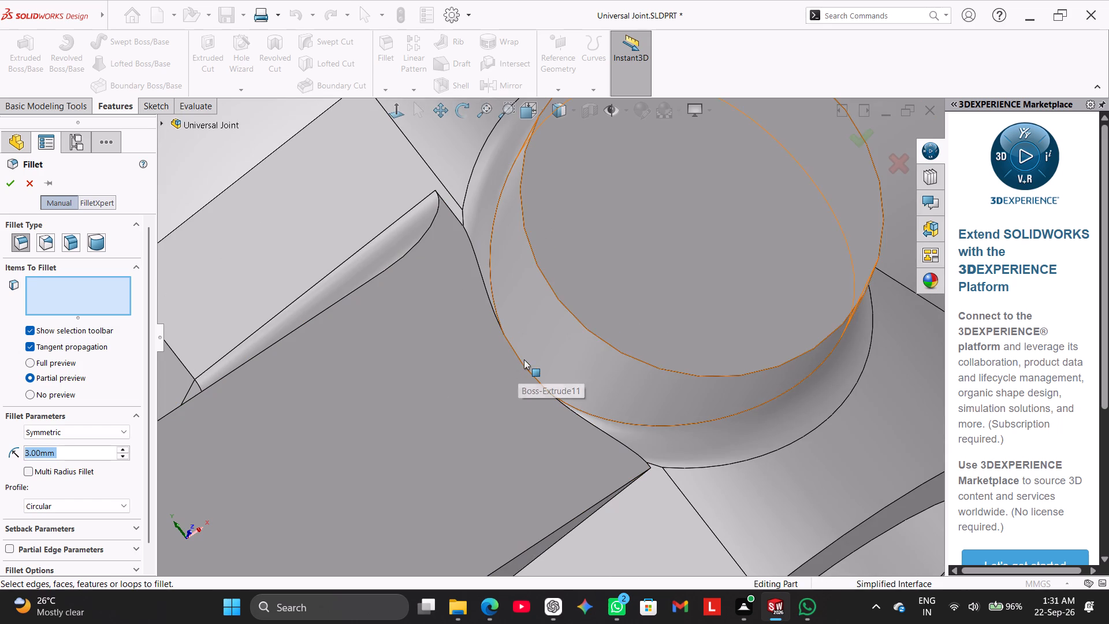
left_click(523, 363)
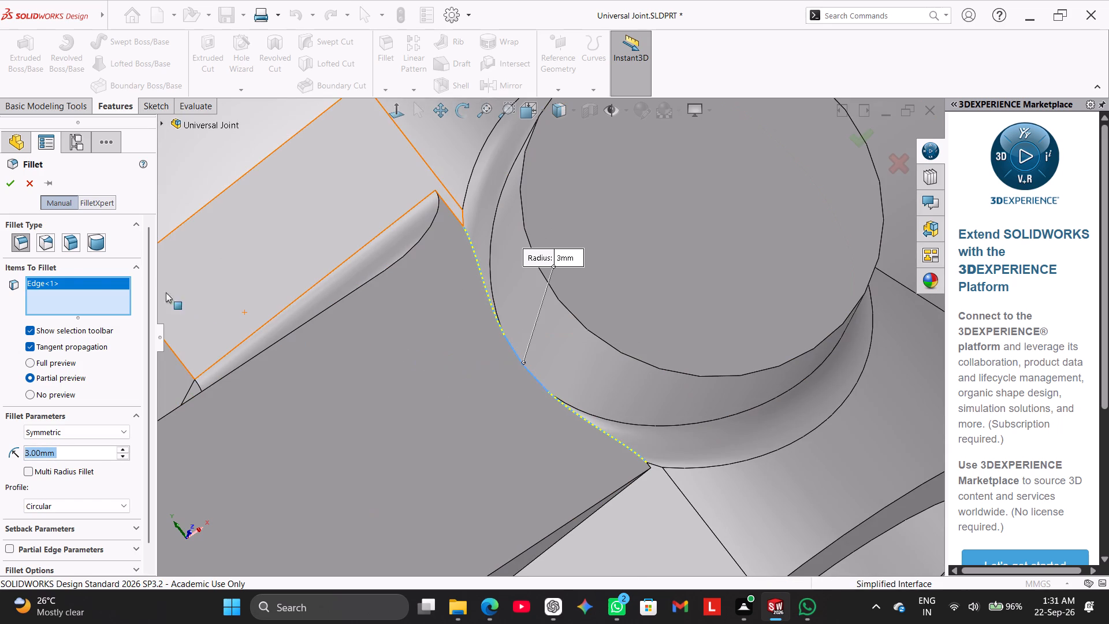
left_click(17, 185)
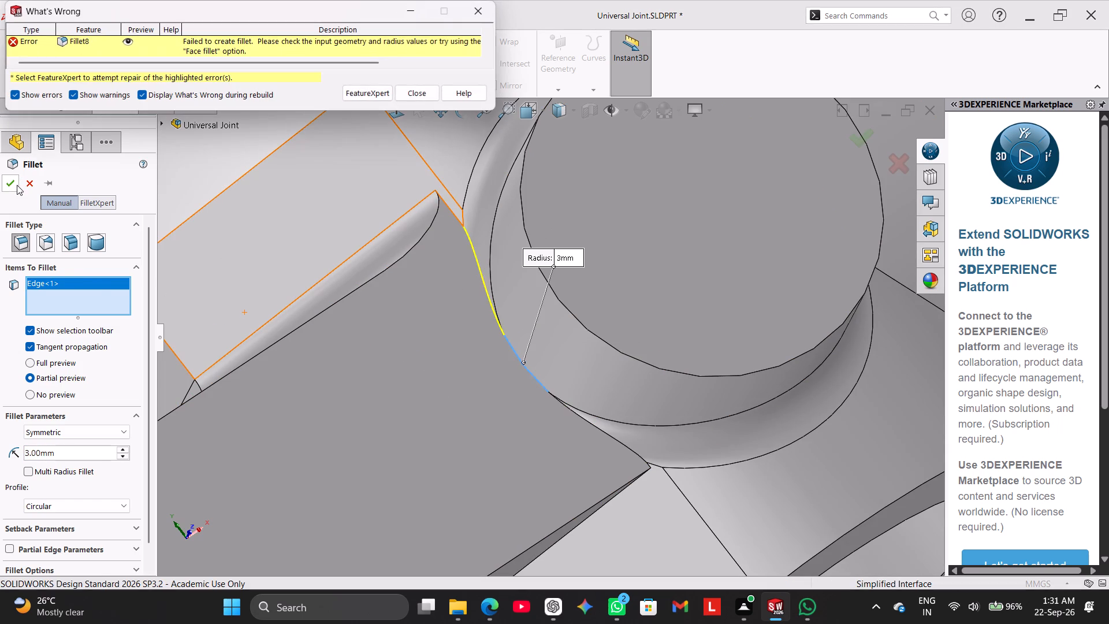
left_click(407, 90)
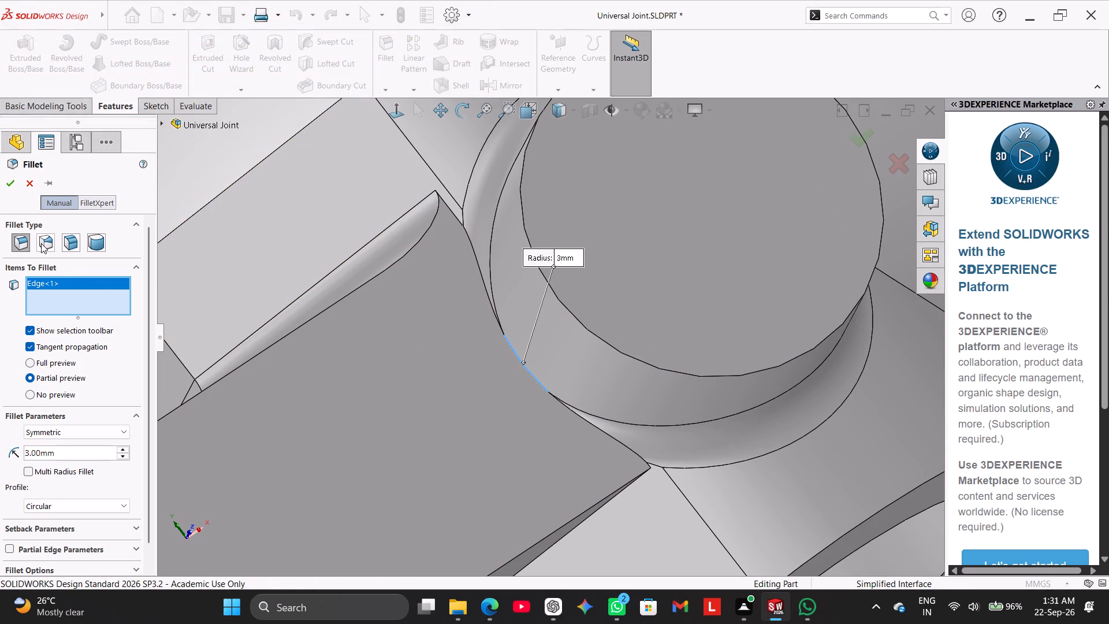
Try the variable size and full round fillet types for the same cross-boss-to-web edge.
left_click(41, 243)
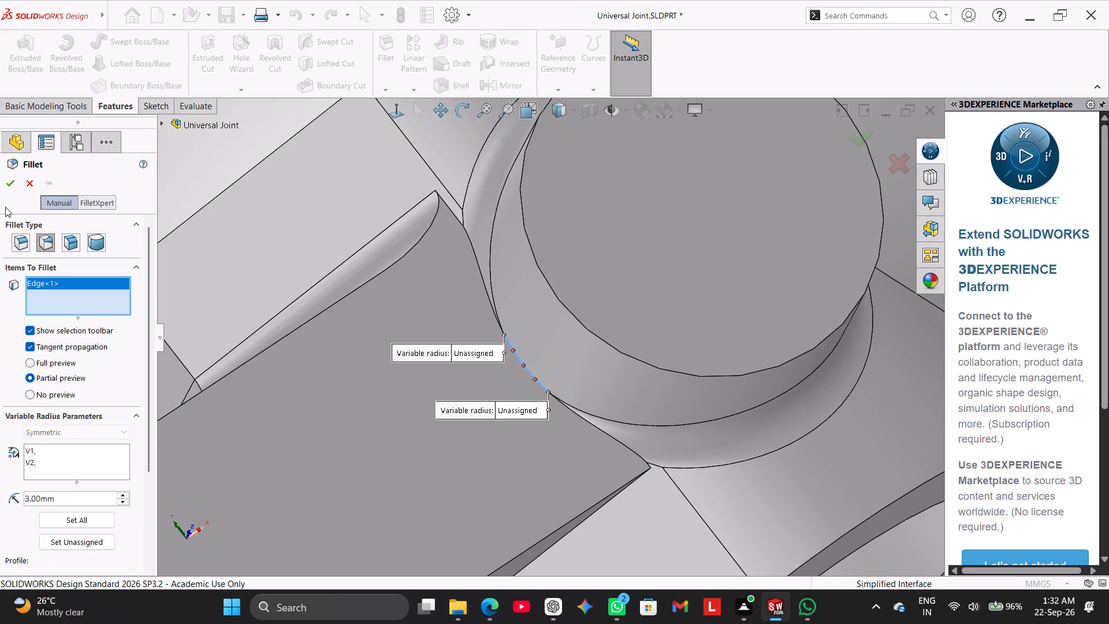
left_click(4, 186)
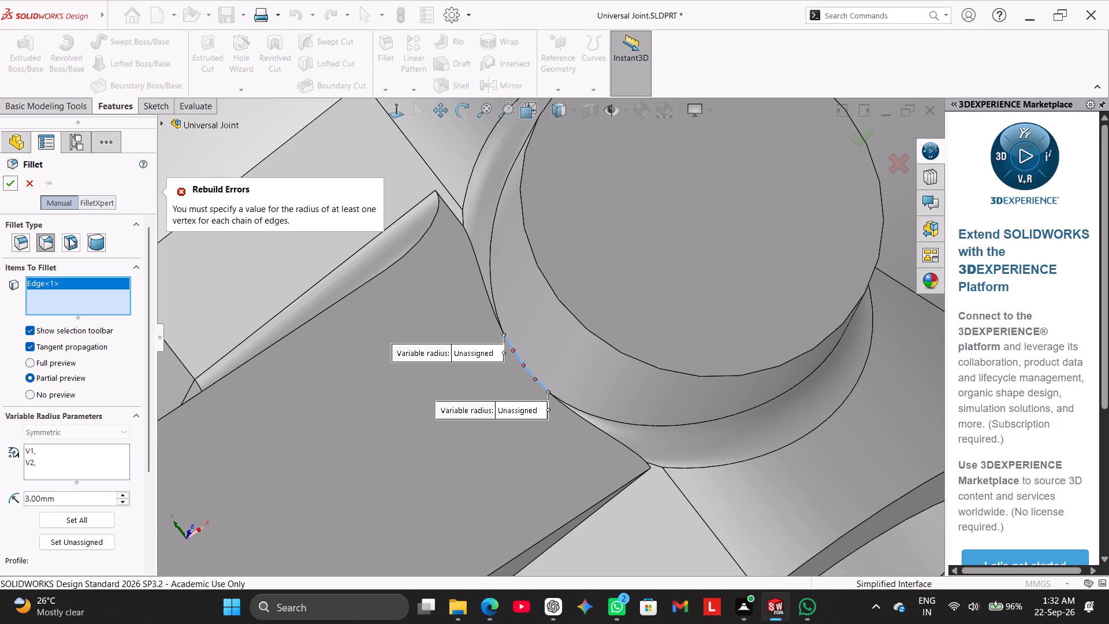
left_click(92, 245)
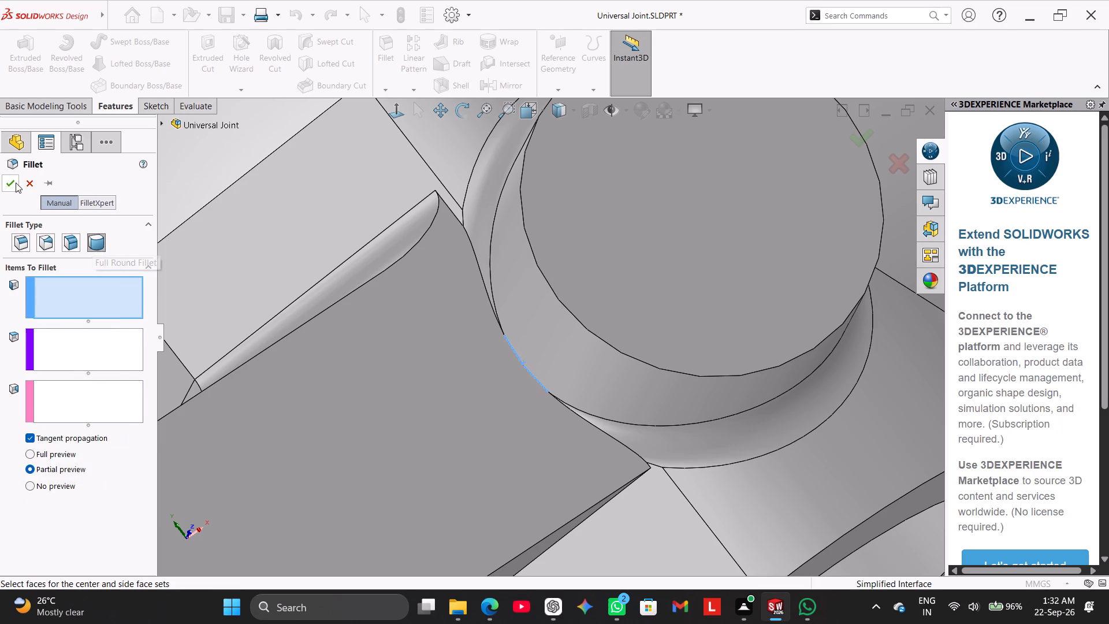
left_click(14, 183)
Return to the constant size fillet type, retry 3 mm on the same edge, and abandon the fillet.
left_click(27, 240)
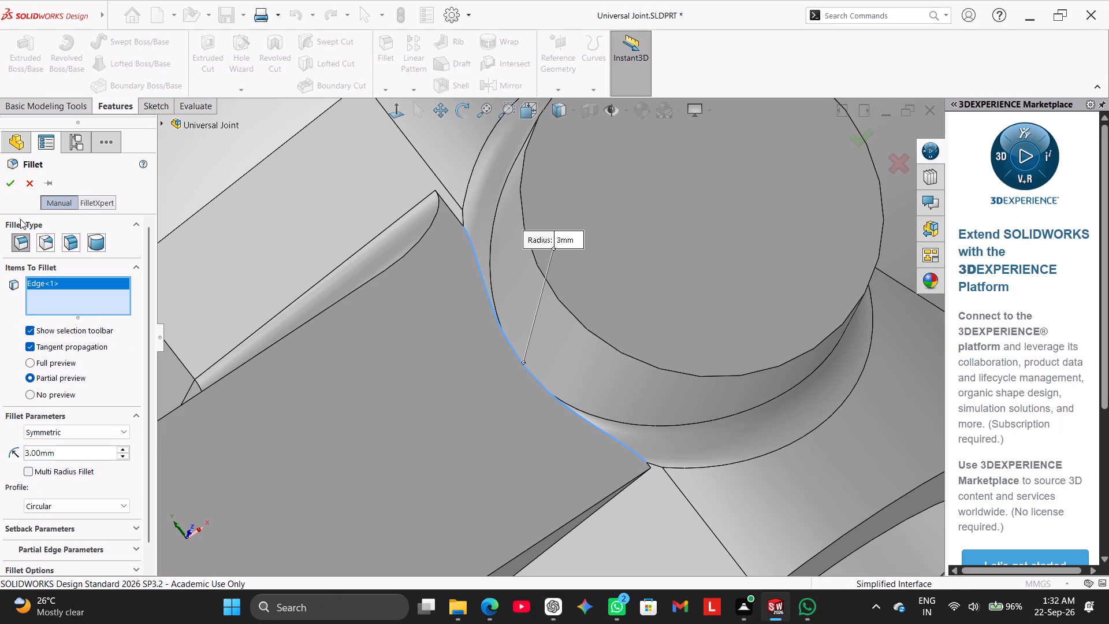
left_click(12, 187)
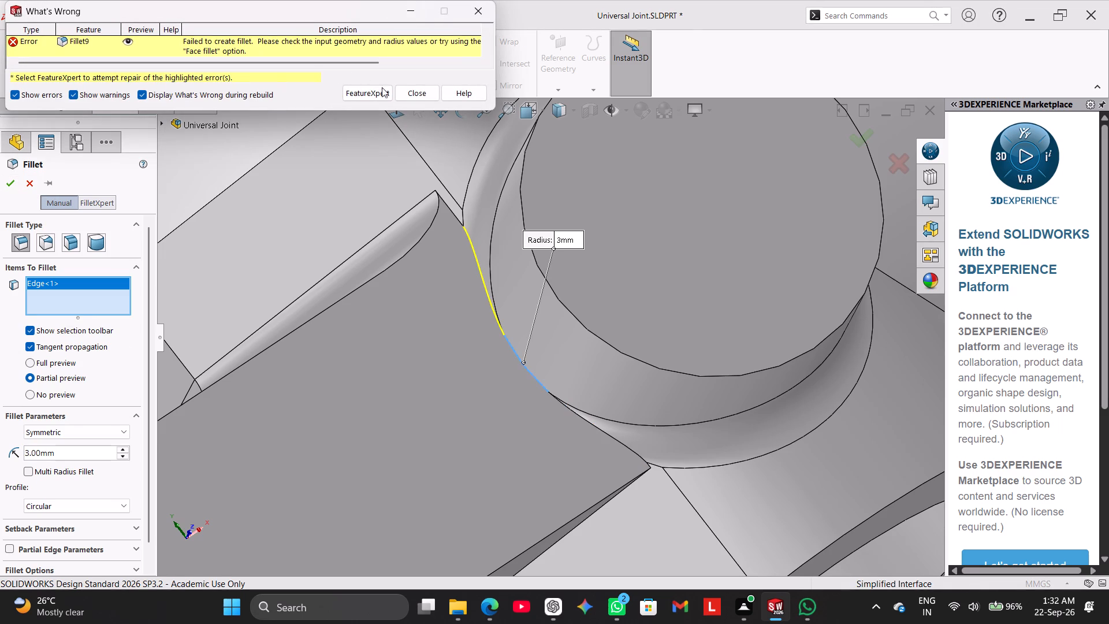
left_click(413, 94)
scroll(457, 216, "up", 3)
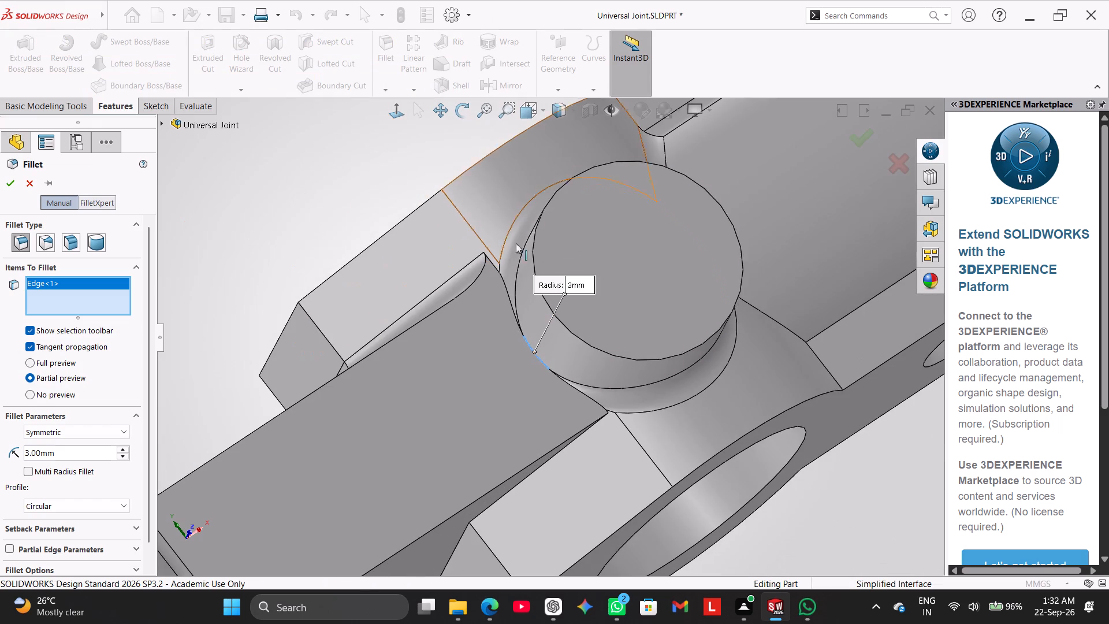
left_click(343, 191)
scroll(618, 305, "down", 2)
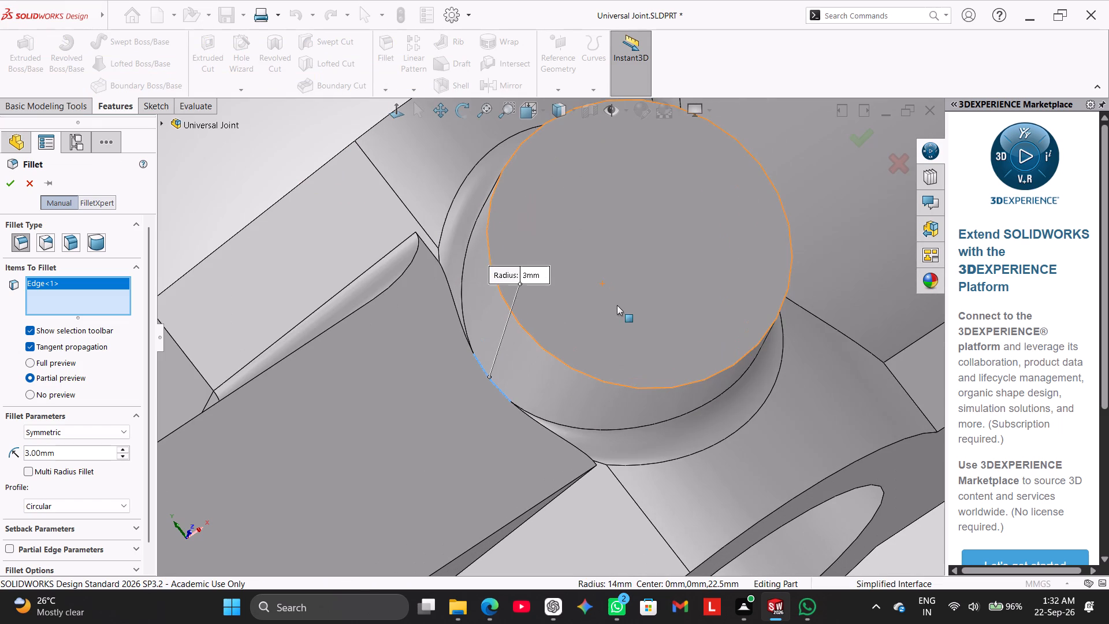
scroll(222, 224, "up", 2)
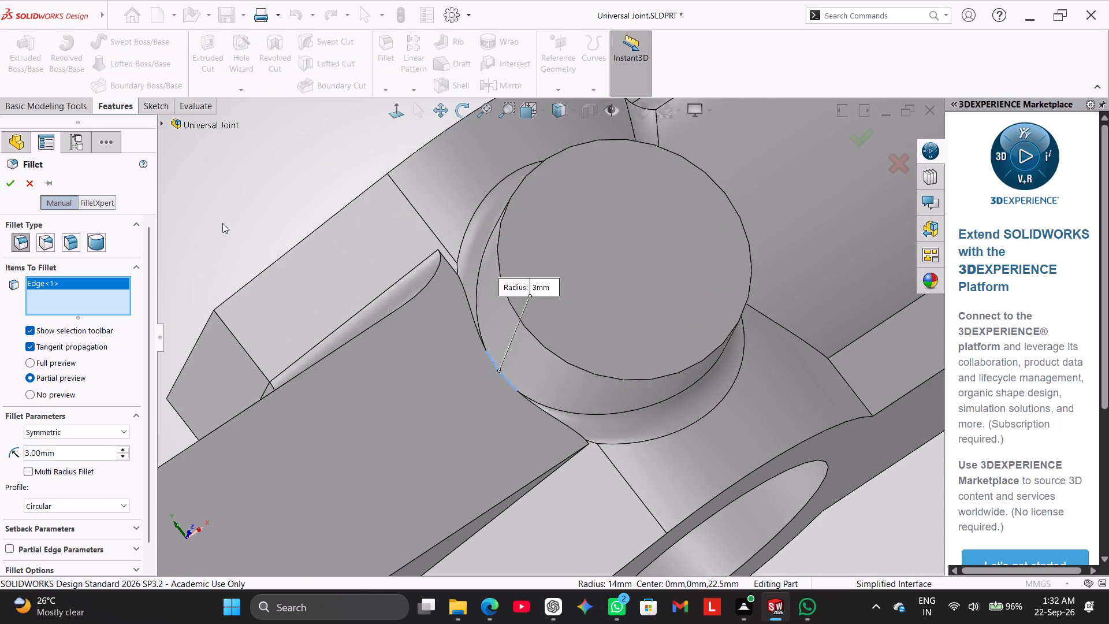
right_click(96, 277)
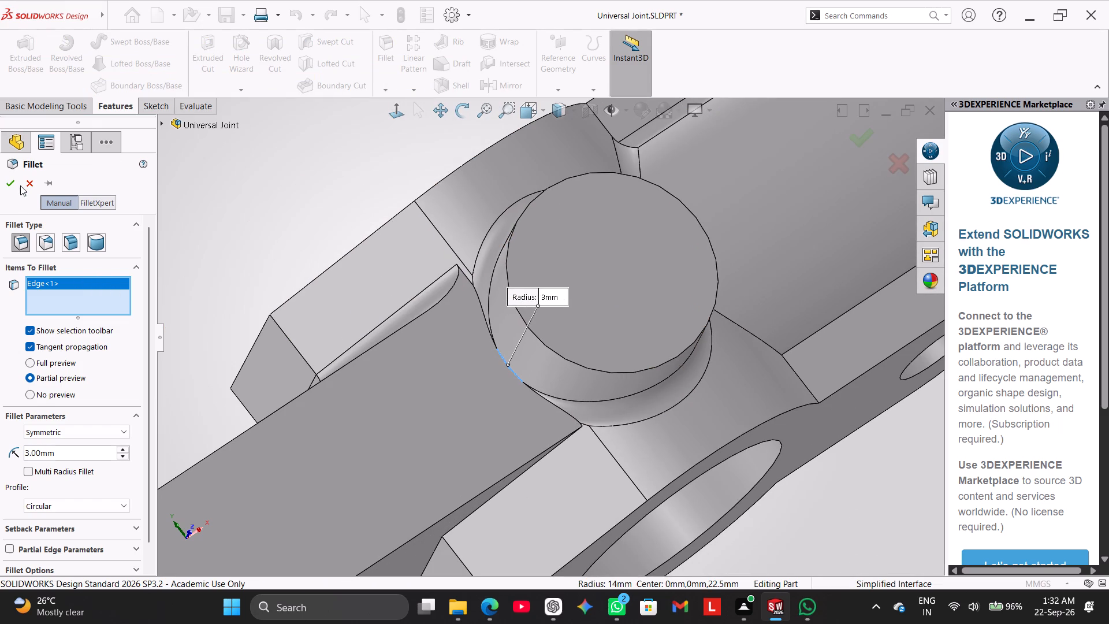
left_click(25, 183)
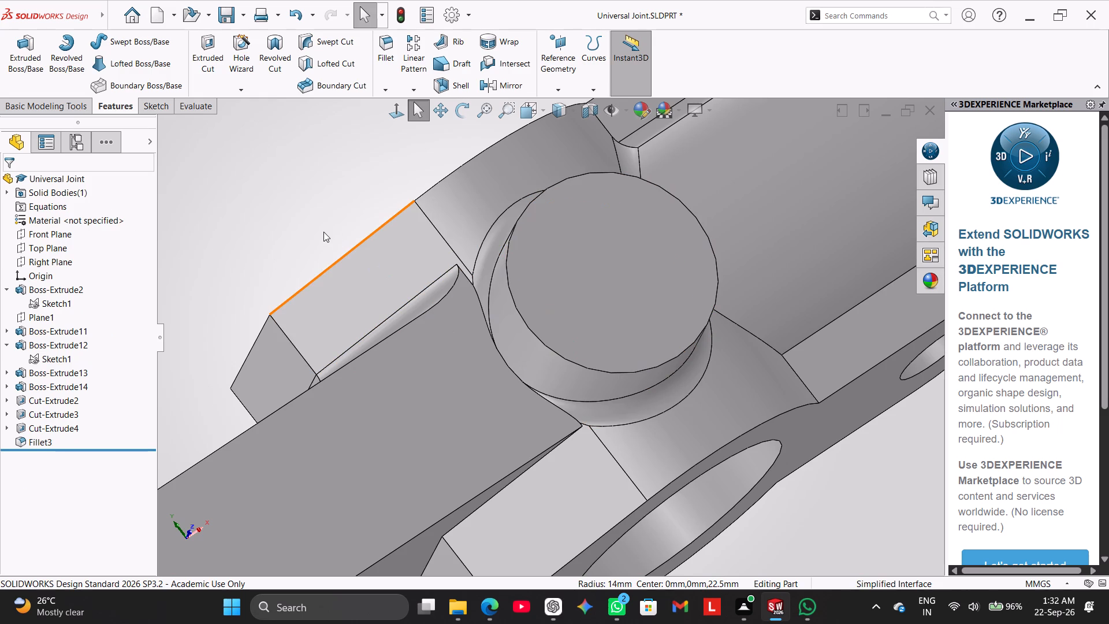
Edit the existing 3 mm fillet and remove the curved edge around the cross boss's base, Edge<13>, from its items.
middle_click_drag(323, 232, 329, 261)
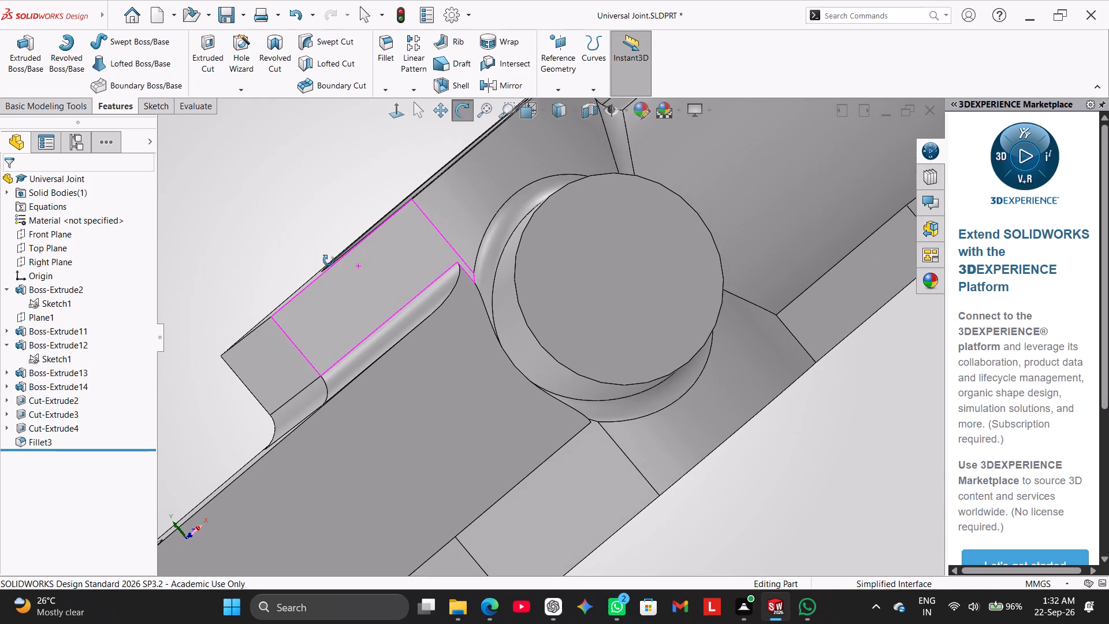
middle_click_drag(329, 261, 344, 283)
scroll(398, 290, "up", 3)
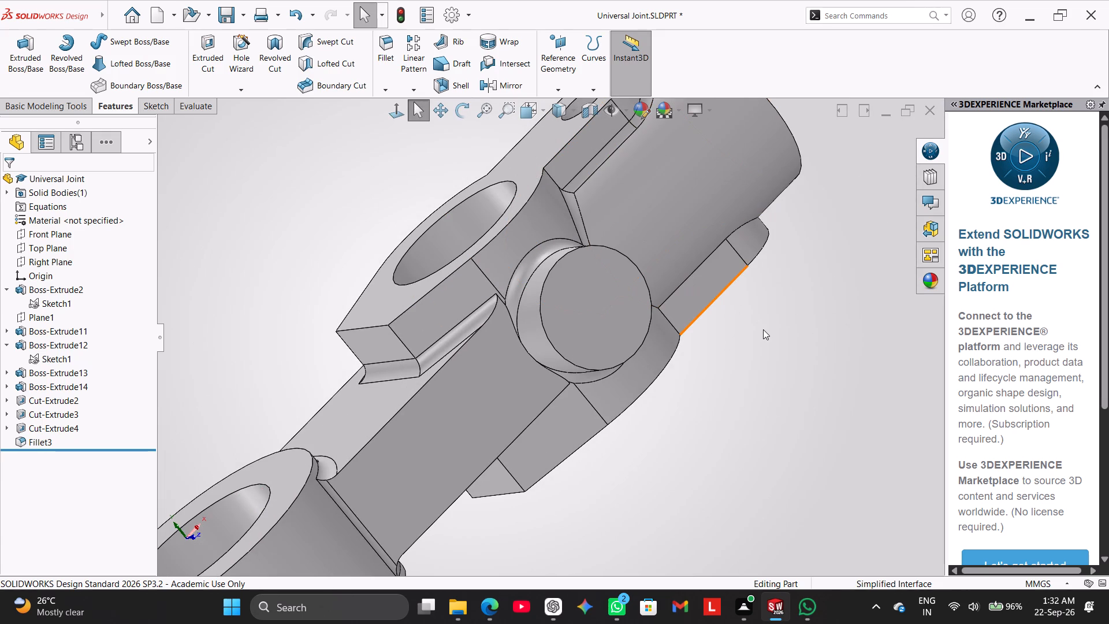
scroll(763, 329, "down", 2)
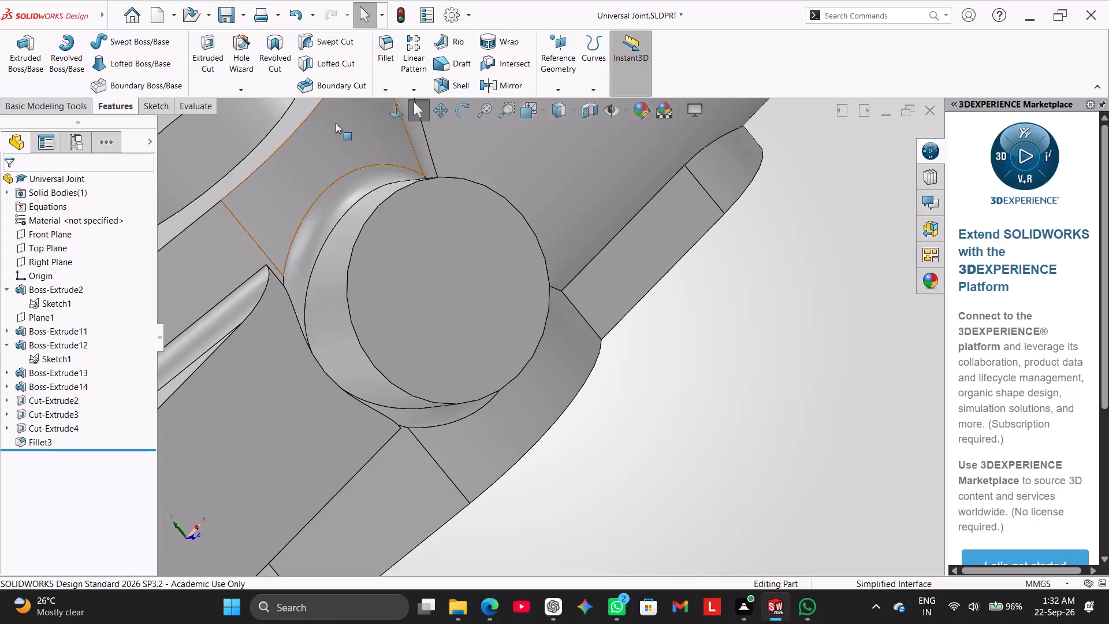
right_click(45, 447)
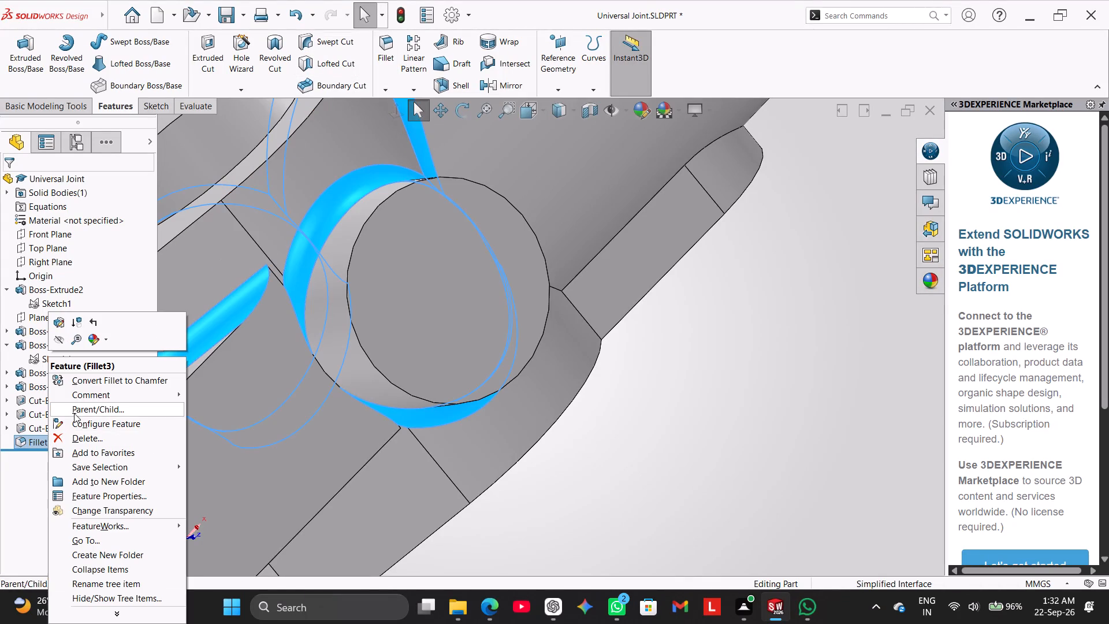
left_click(54, 322)
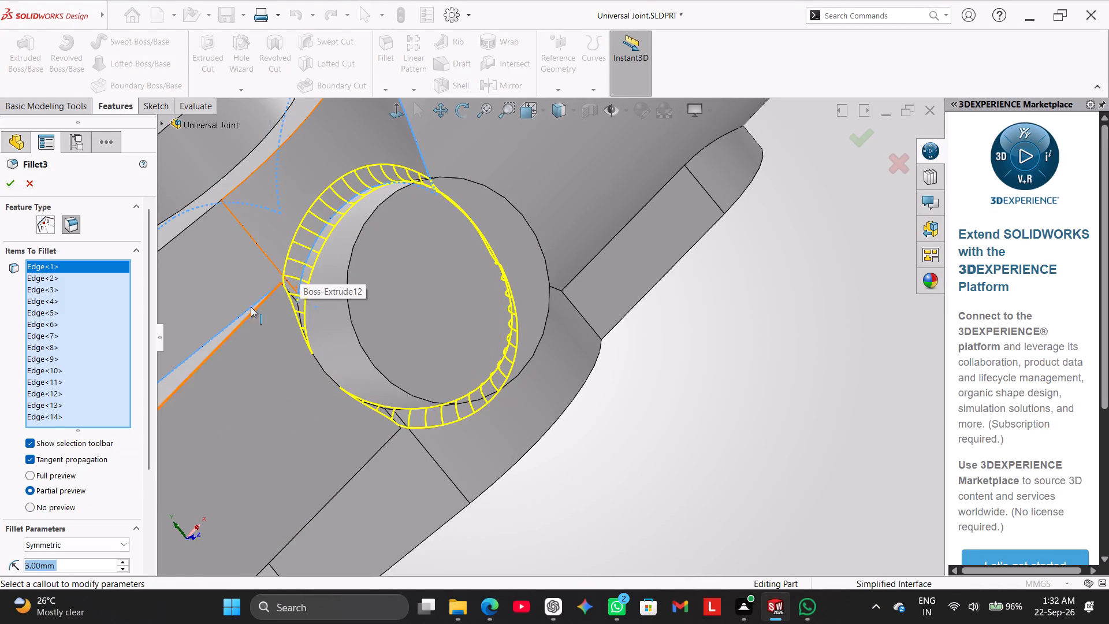
left_click(51, 416)
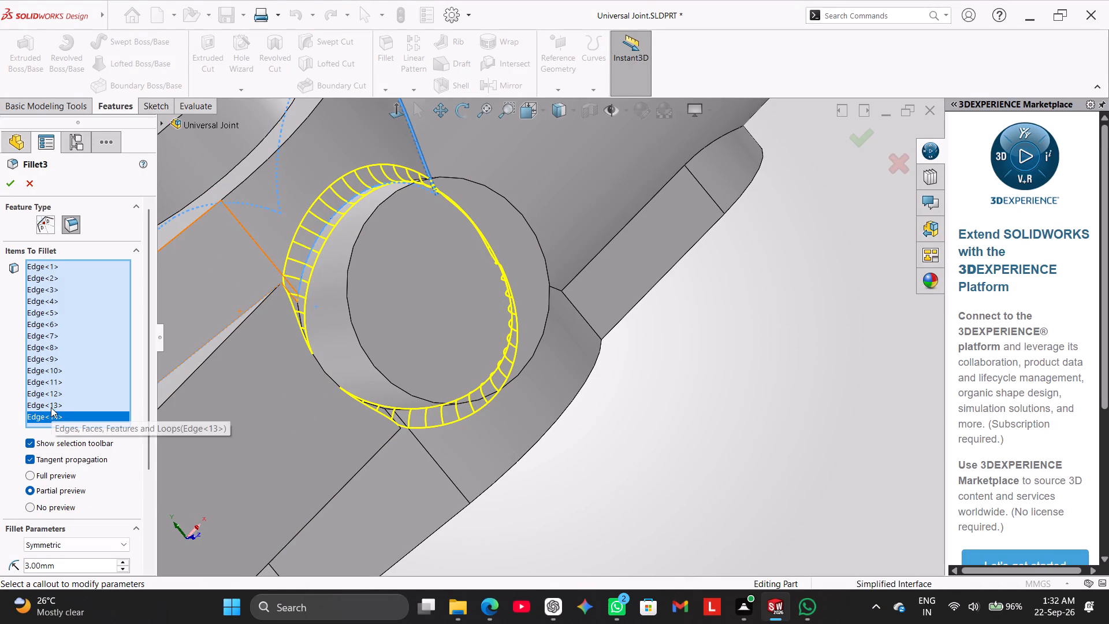
left_click(50, 403)
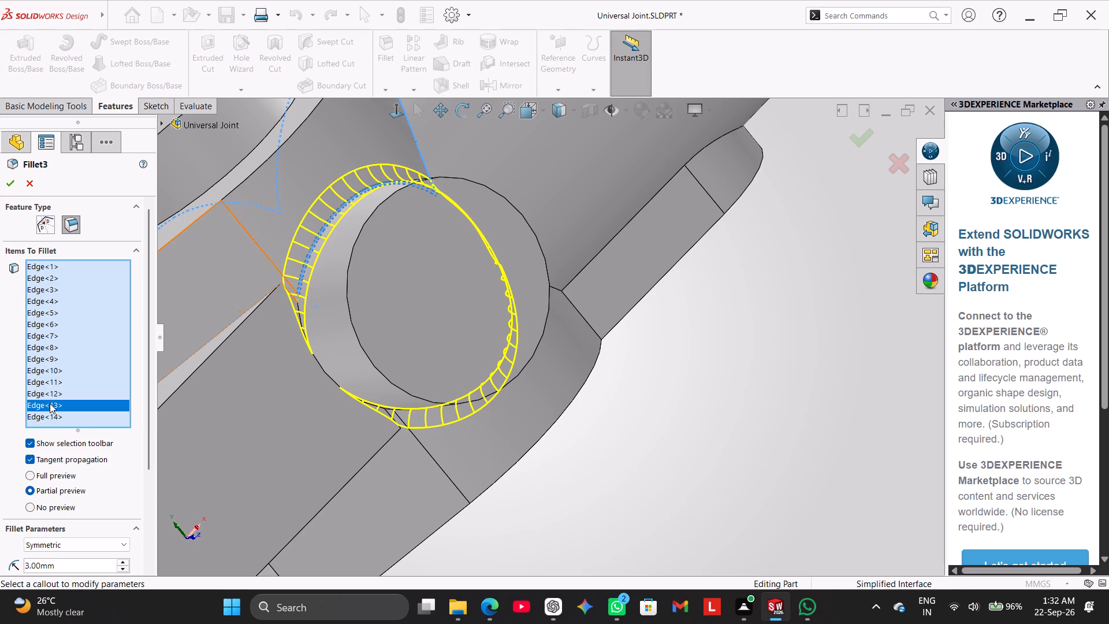
right_click(50, 403)
left_click(81, 424)
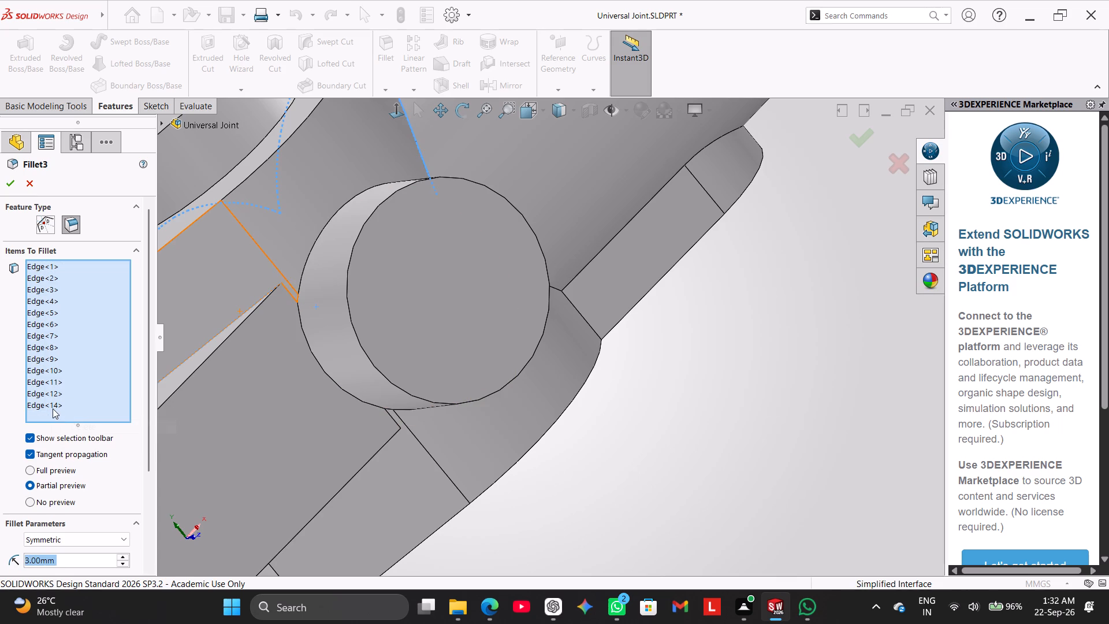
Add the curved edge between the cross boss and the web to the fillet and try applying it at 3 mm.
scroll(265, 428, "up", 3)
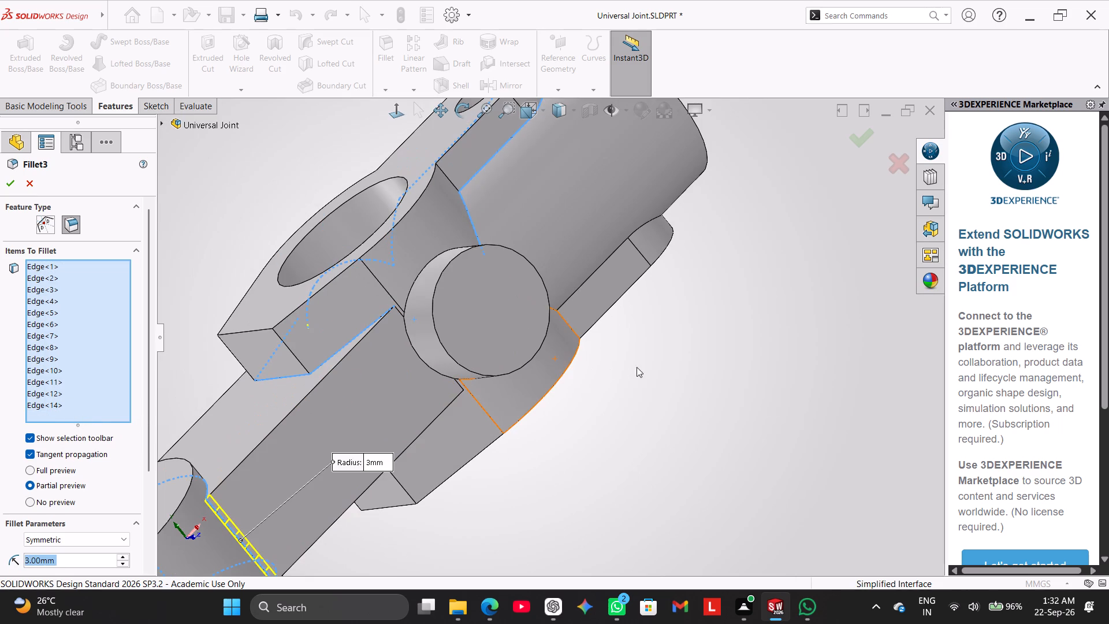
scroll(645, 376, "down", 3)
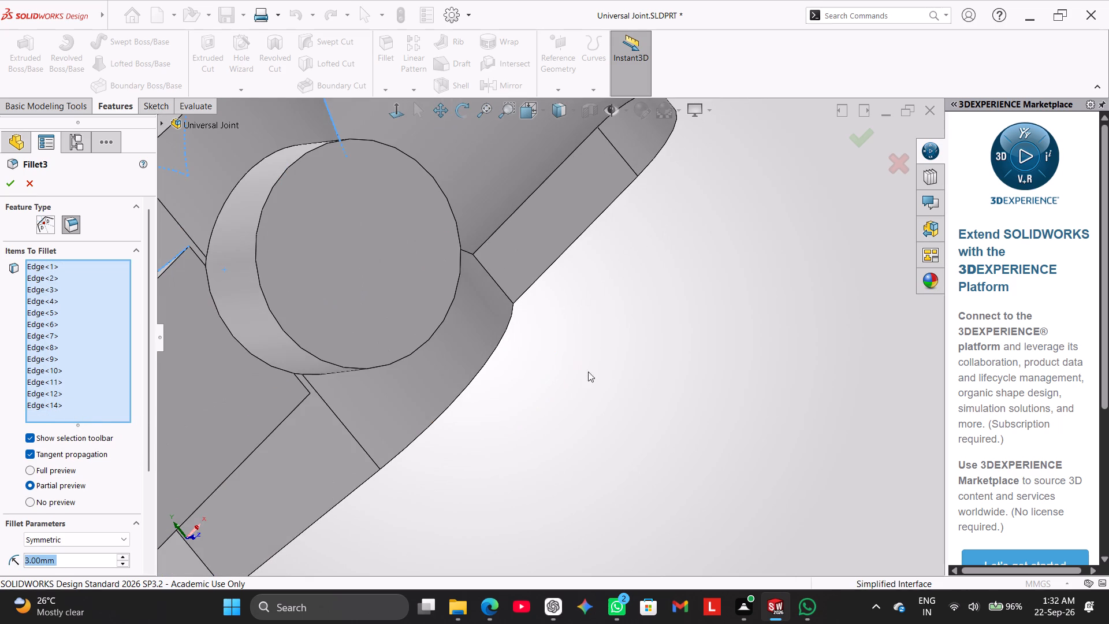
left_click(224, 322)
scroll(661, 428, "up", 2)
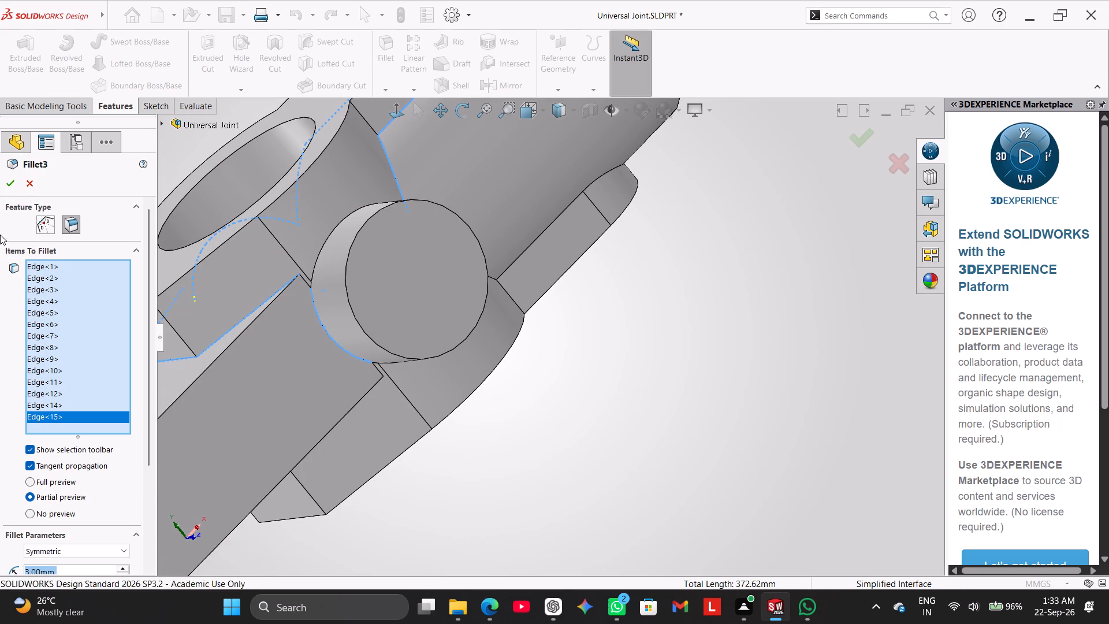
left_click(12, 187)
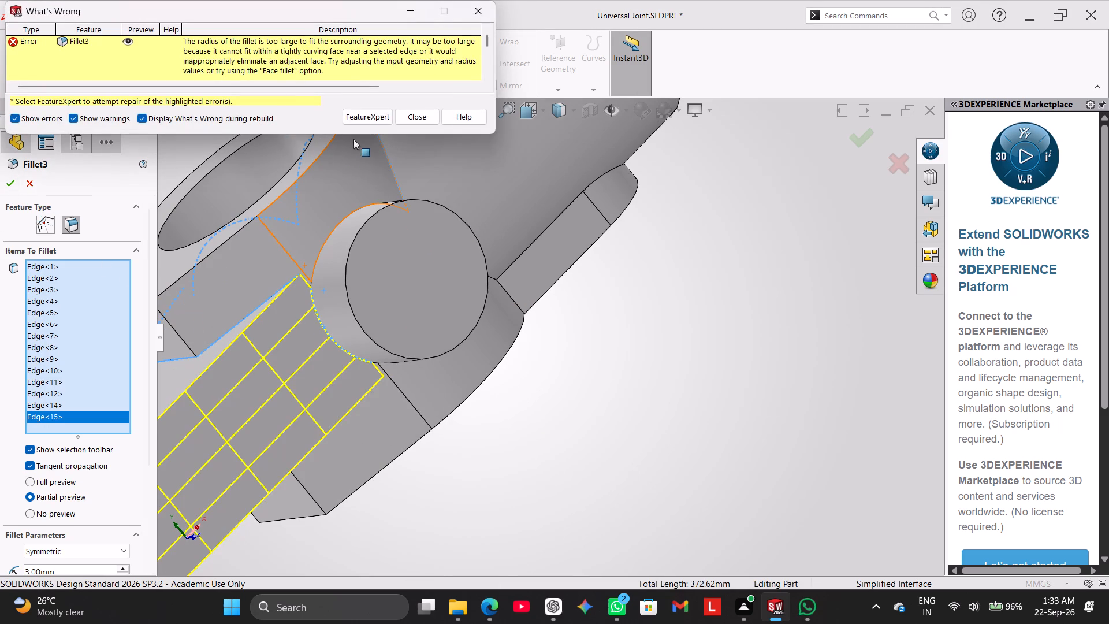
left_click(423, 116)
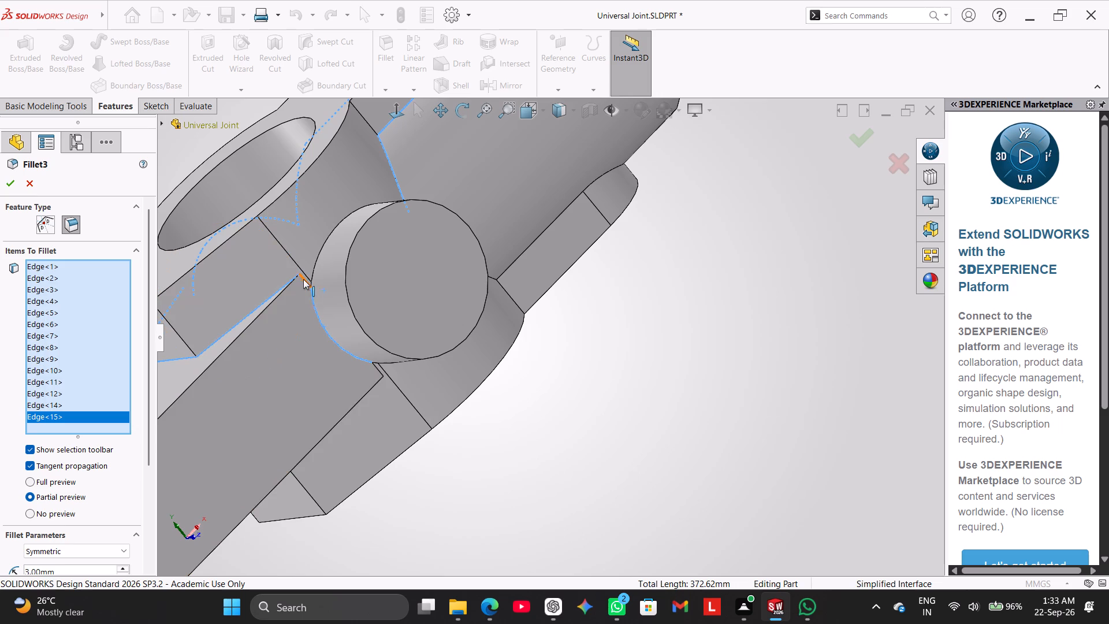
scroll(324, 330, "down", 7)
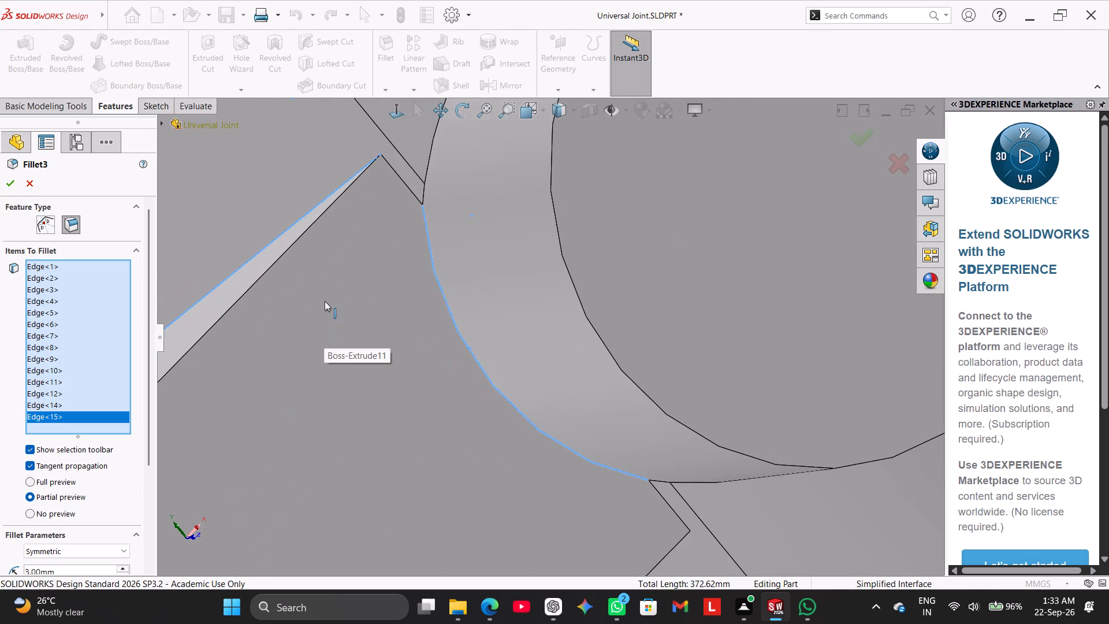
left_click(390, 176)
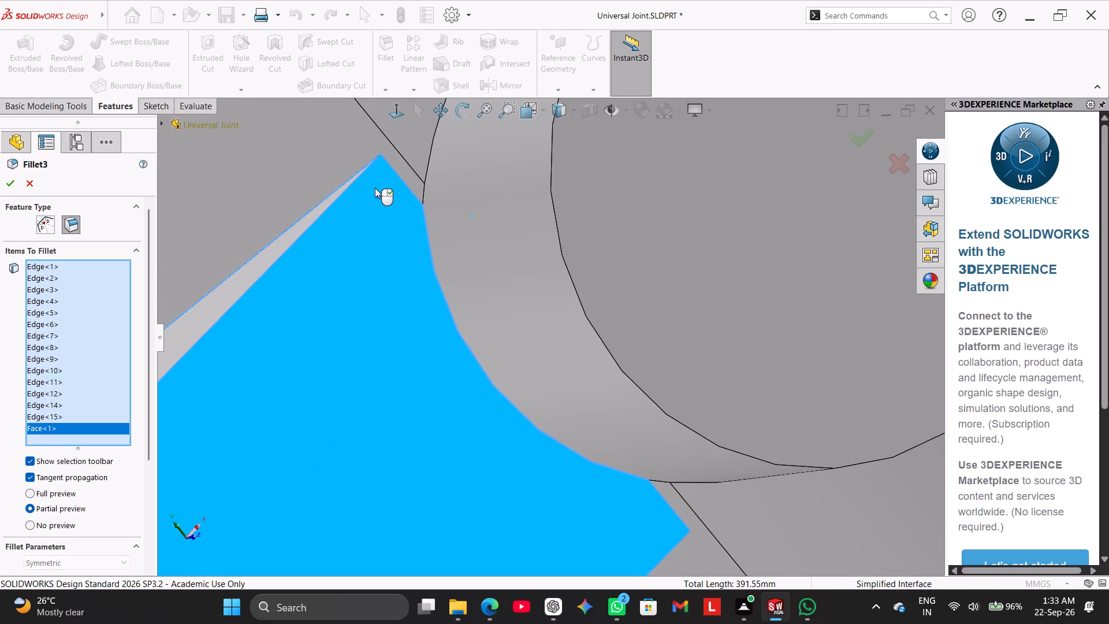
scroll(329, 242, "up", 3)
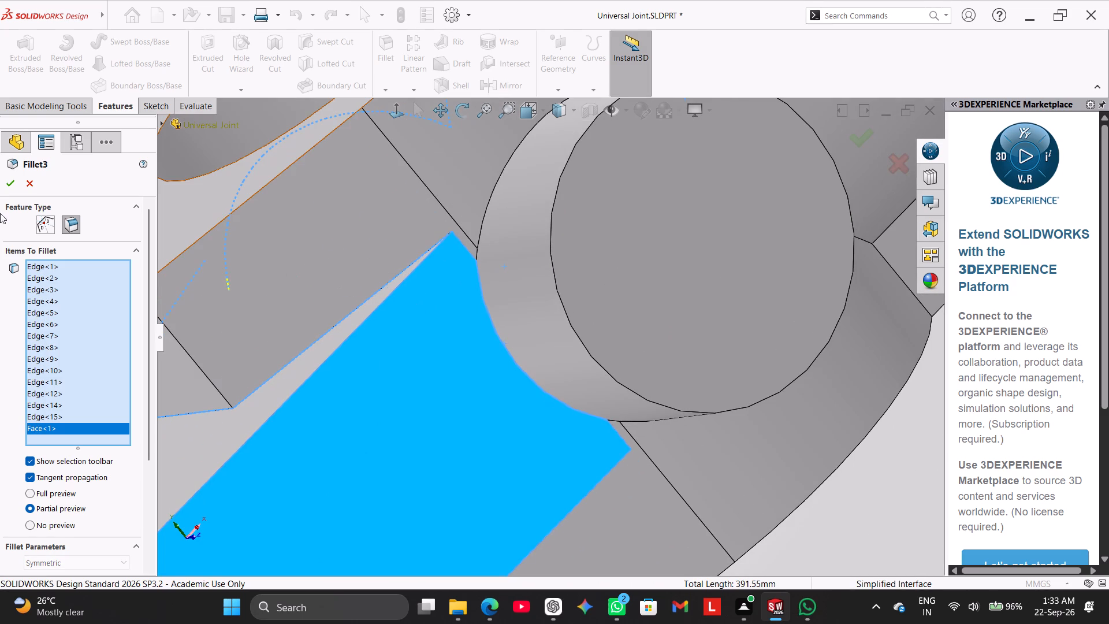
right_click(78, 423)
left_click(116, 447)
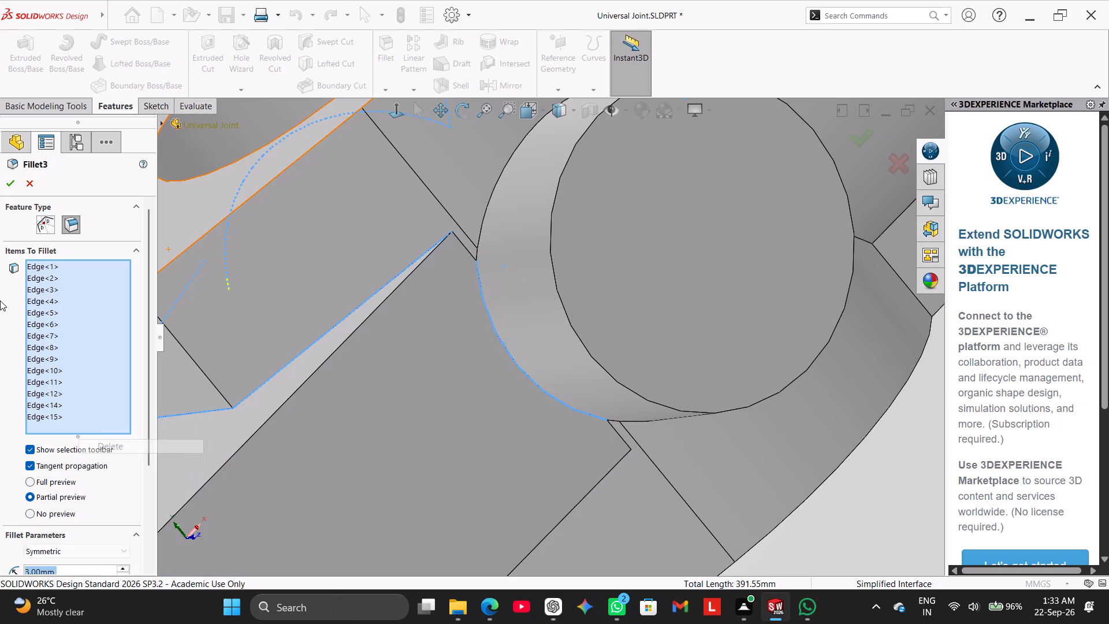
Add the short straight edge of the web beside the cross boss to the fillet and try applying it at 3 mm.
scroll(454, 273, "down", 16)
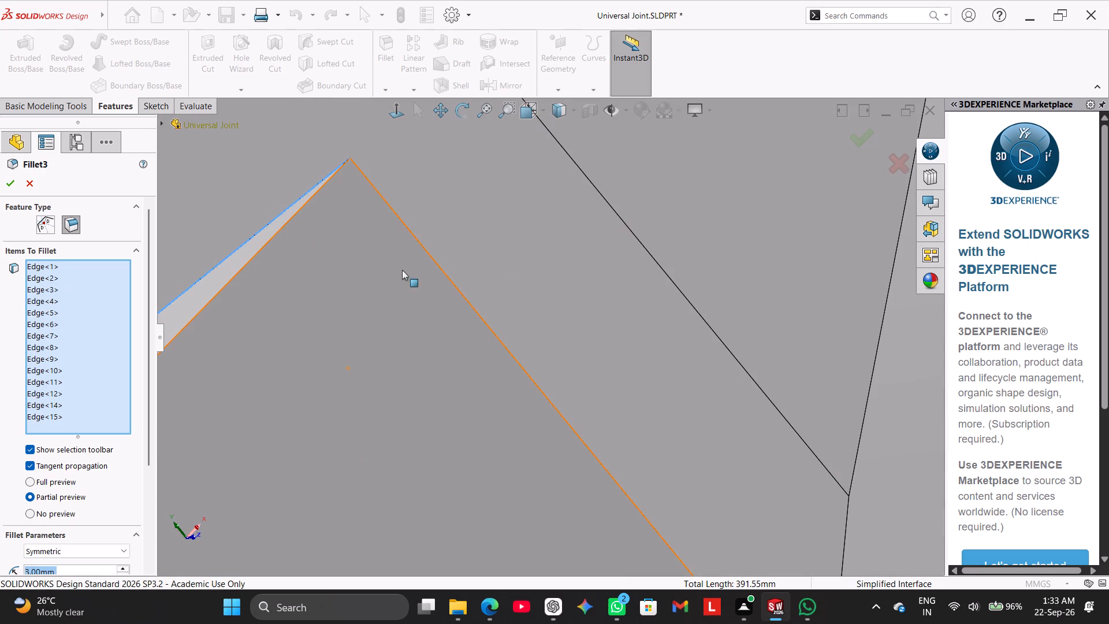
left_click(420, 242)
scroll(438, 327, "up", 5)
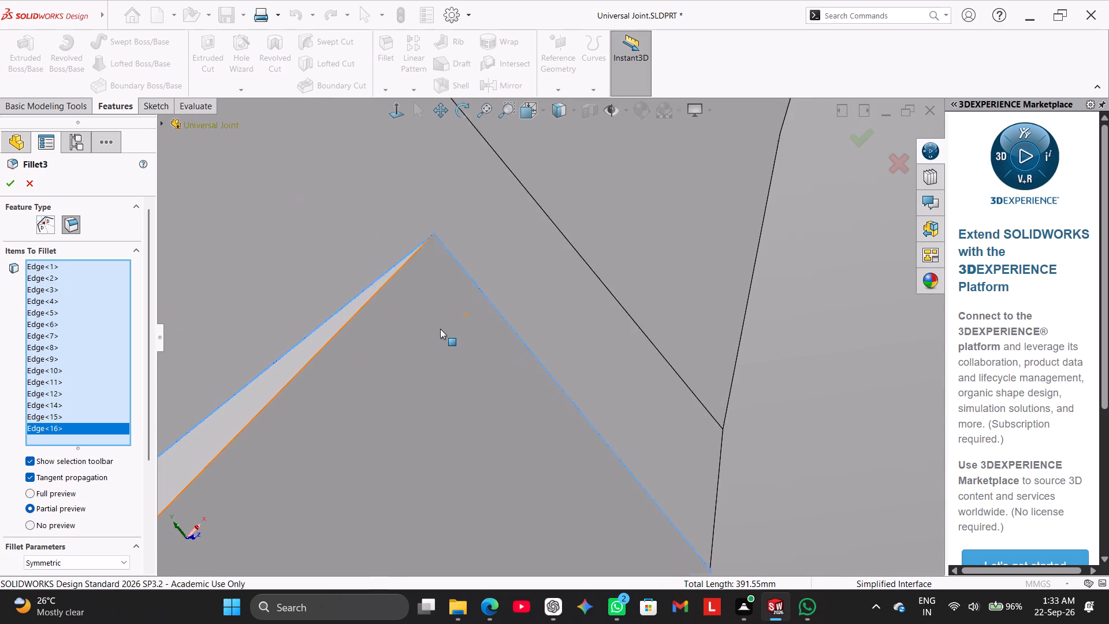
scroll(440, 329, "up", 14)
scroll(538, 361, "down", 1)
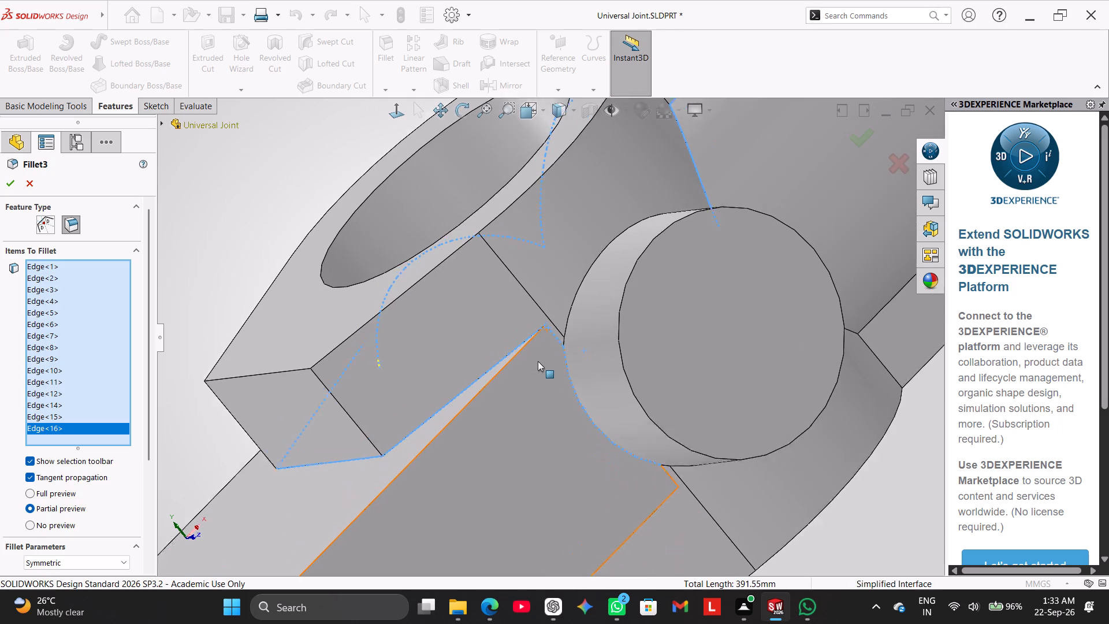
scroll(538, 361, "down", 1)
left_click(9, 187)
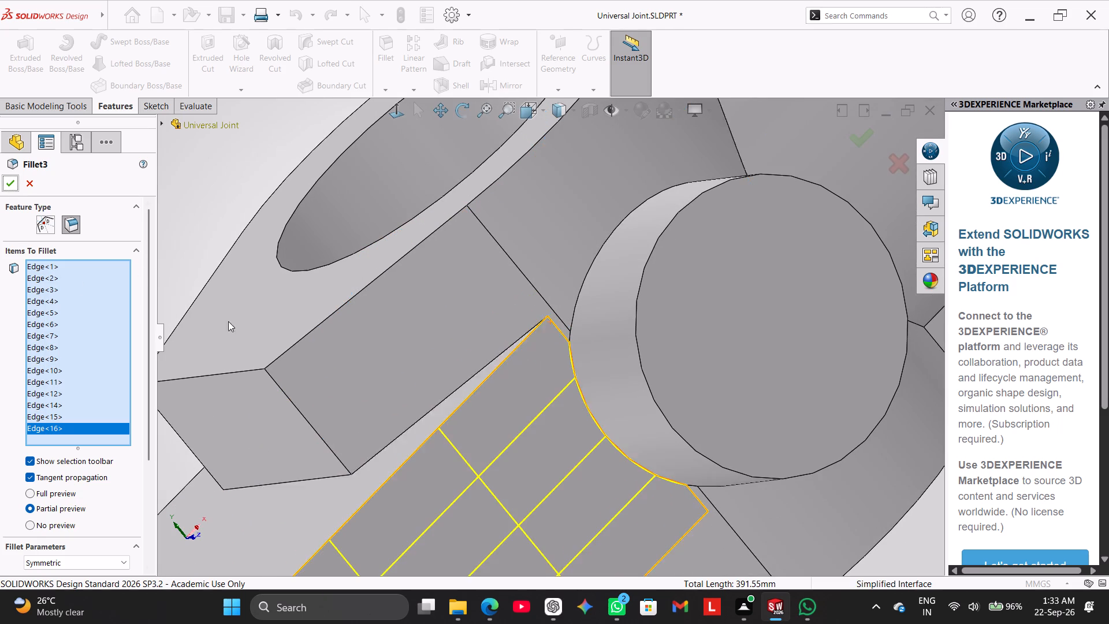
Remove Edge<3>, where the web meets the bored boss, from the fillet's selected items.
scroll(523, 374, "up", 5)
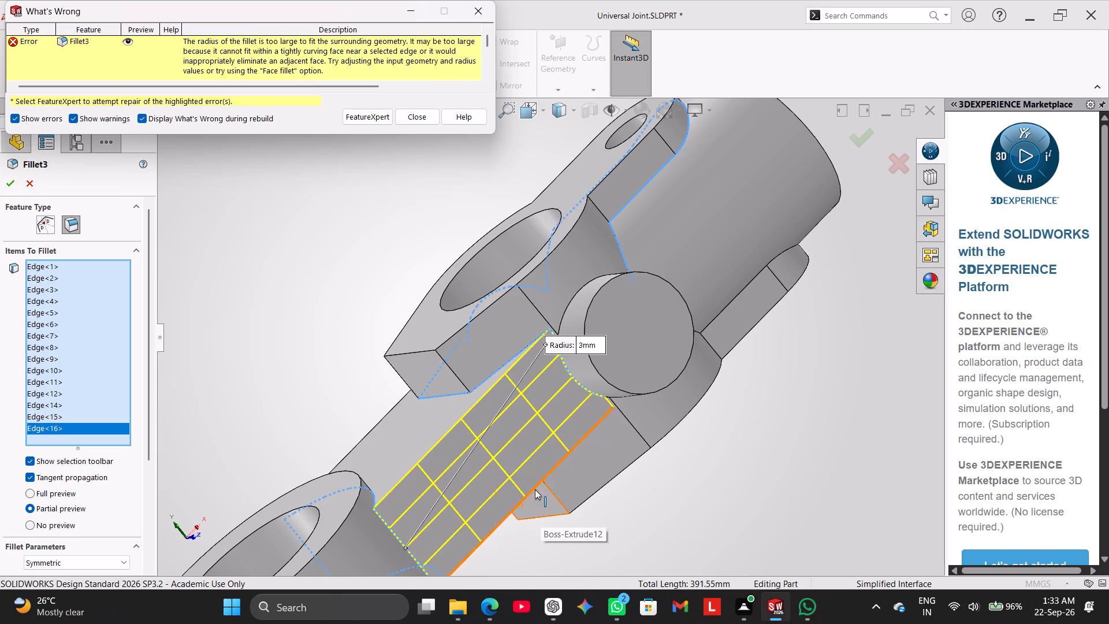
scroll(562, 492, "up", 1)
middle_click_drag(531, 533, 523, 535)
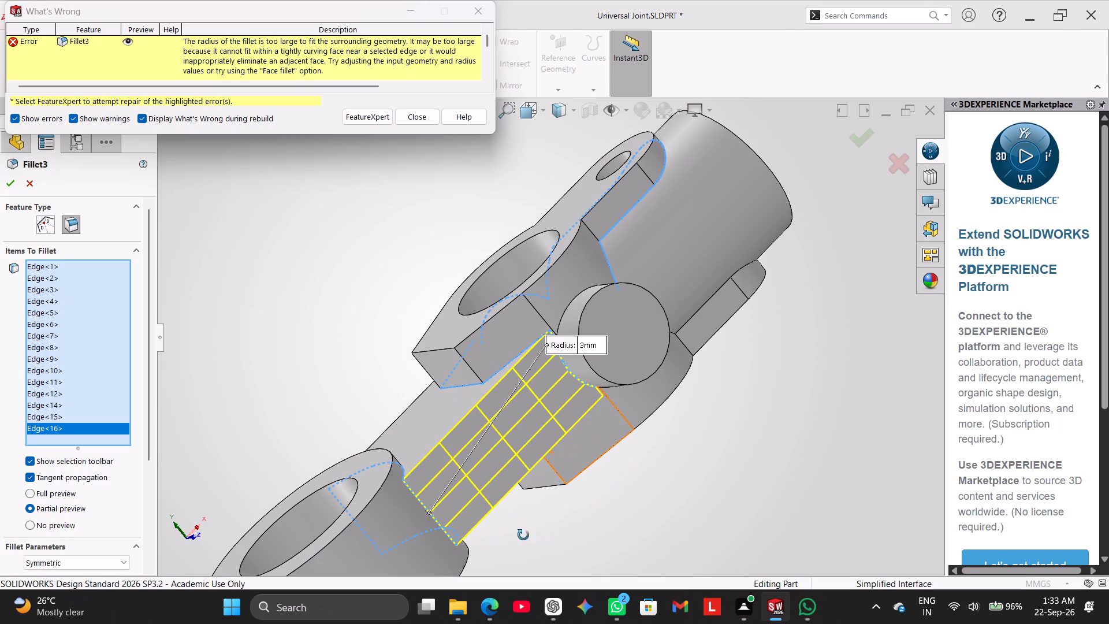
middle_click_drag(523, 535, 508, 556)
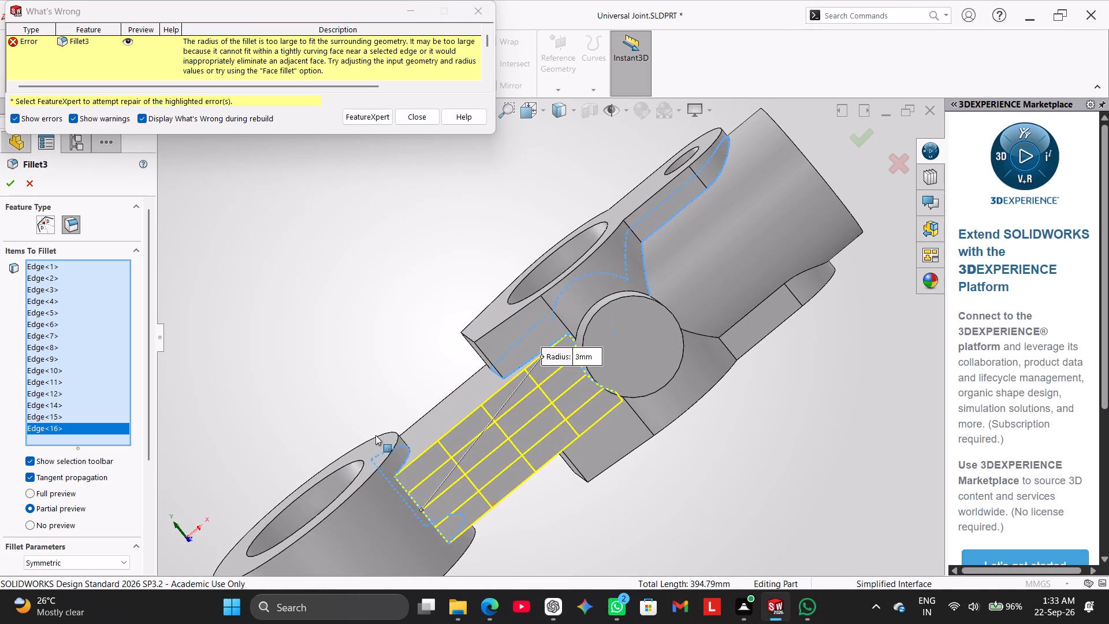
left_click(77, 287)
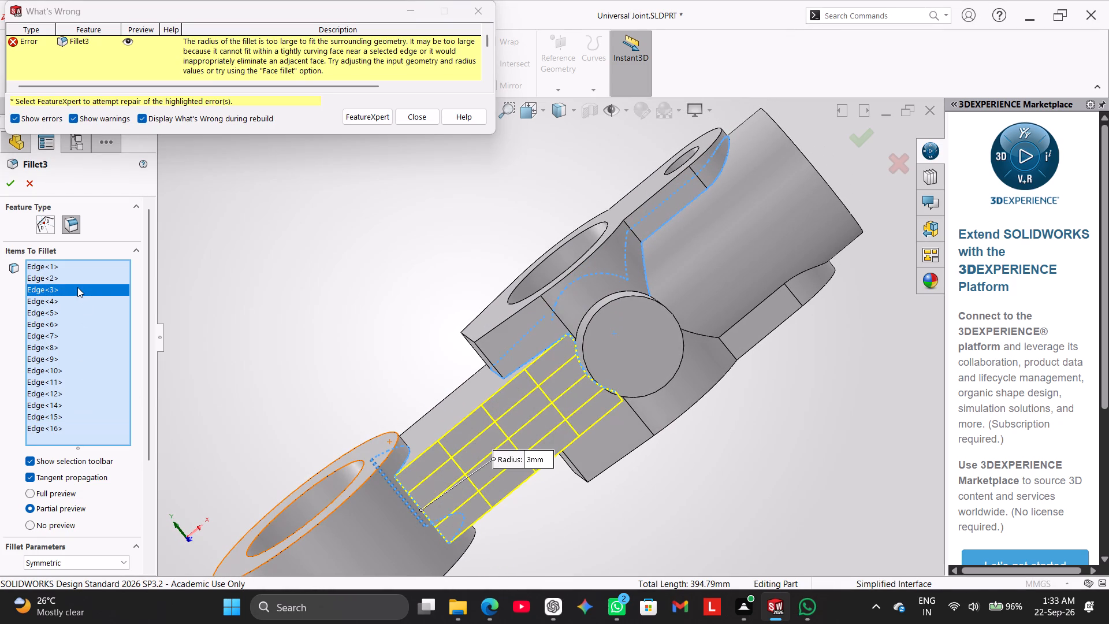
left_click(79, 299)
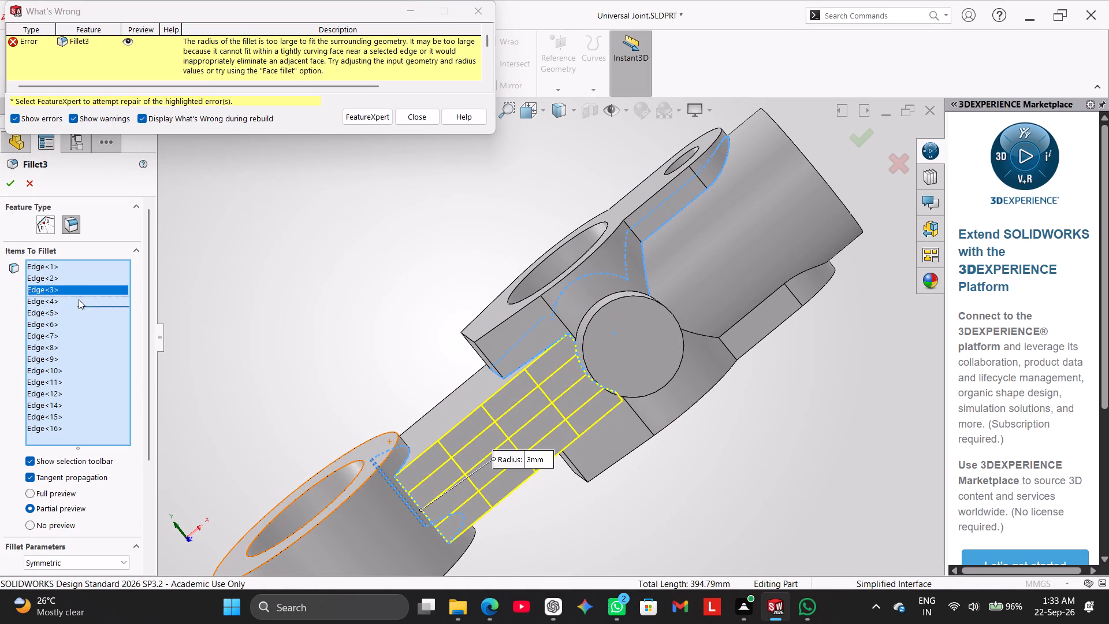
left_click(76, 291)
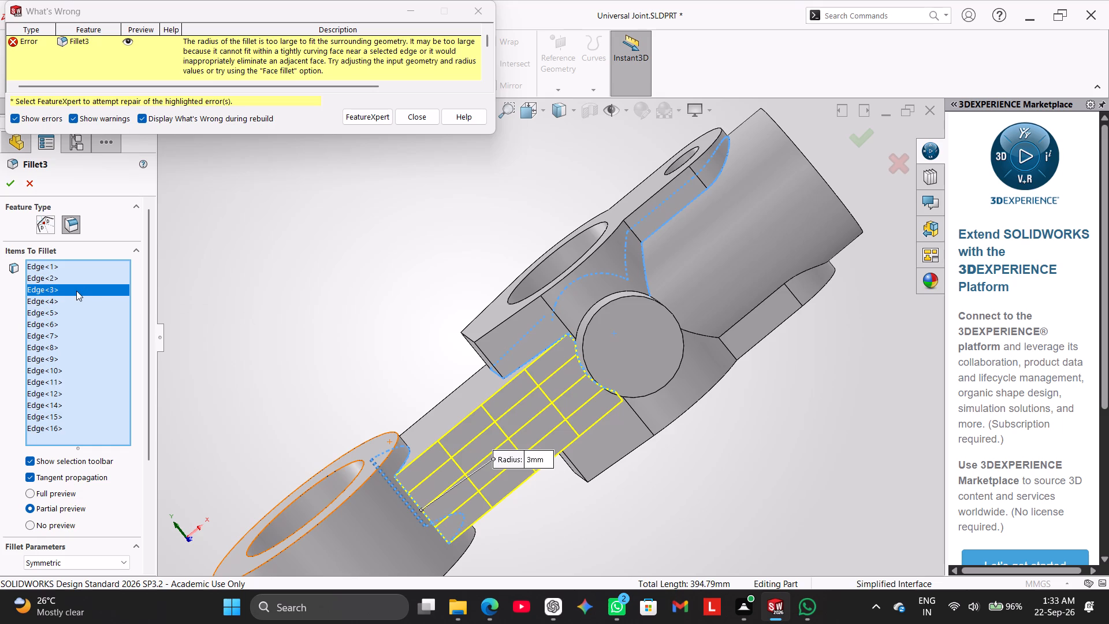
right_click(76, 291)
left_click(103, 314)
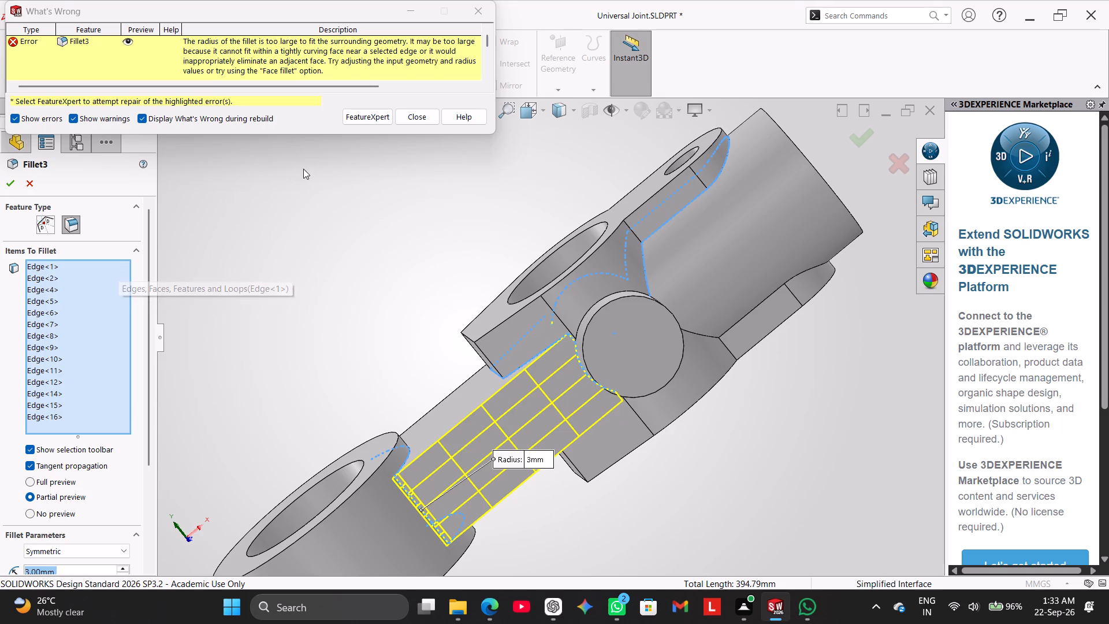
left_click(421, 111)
Clear all remaining edges from the fillet's selected items.
middle_click_drag(307, 322, 300, 362)
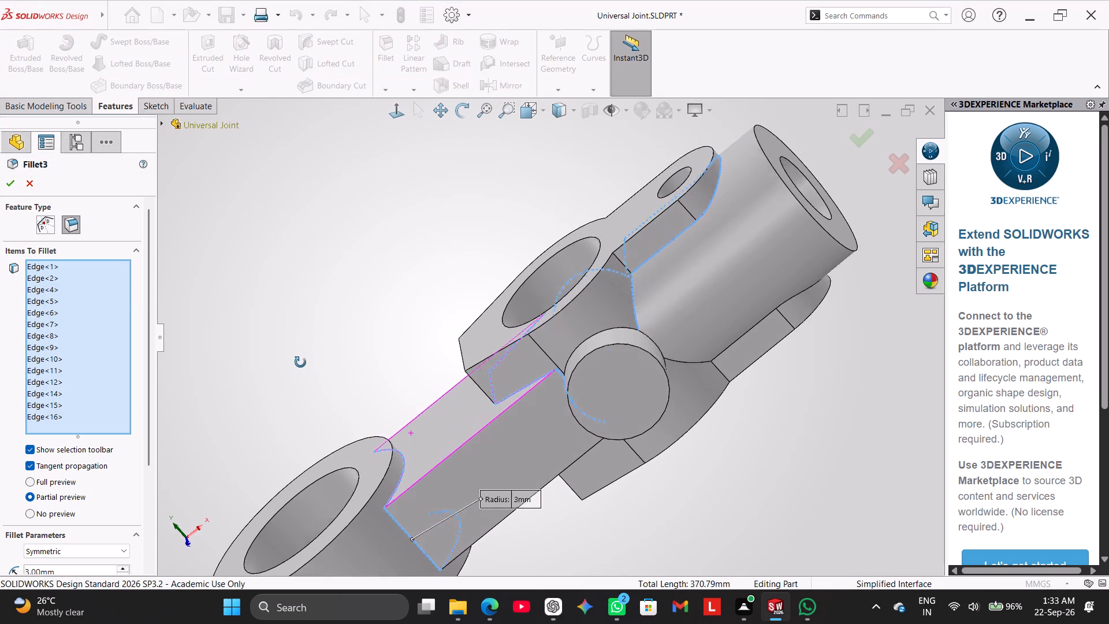
middle_click_drag(300, 362, 315, 337)
left_click_drag(62, 261, 72, 427)
left_click(69, 417)
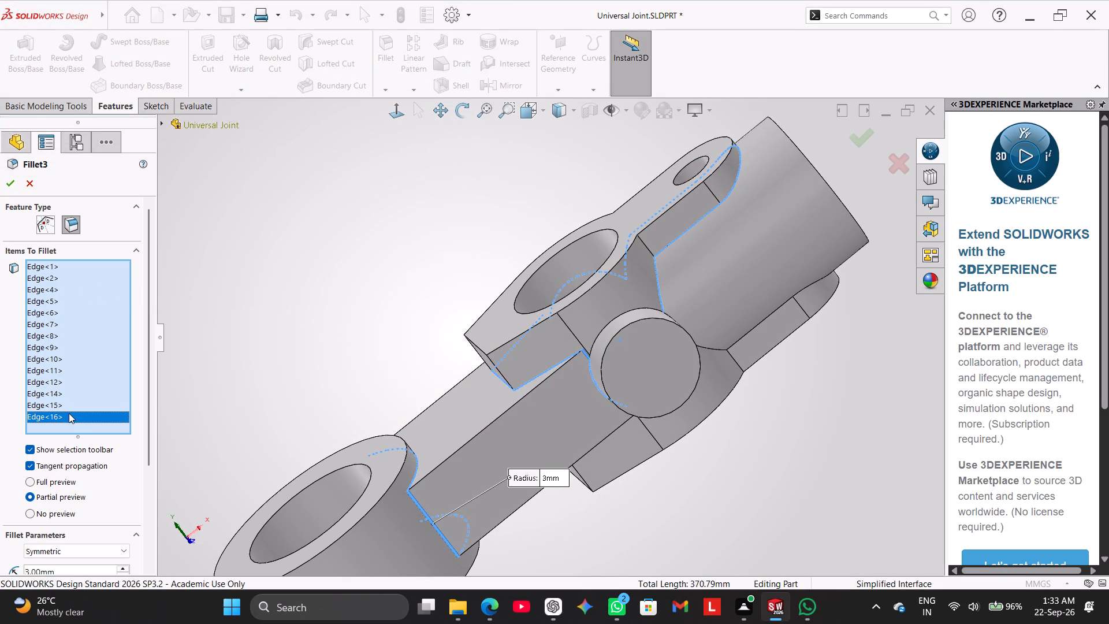
key("BackSpace")
right_click(65, 399)
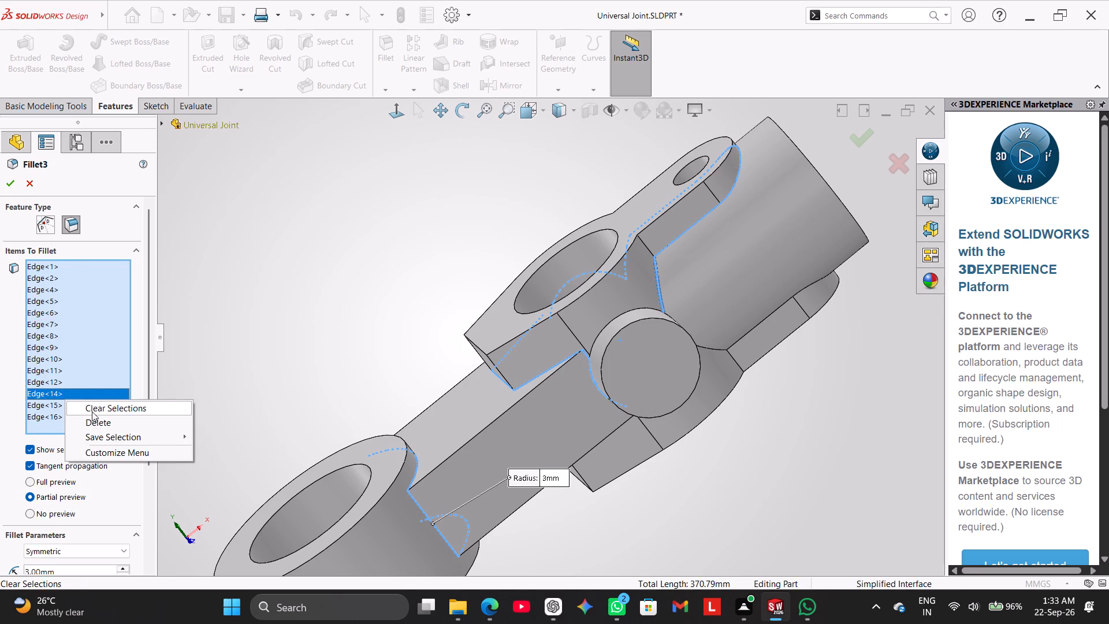
left_click(92, 411)
left_click(81, 277)
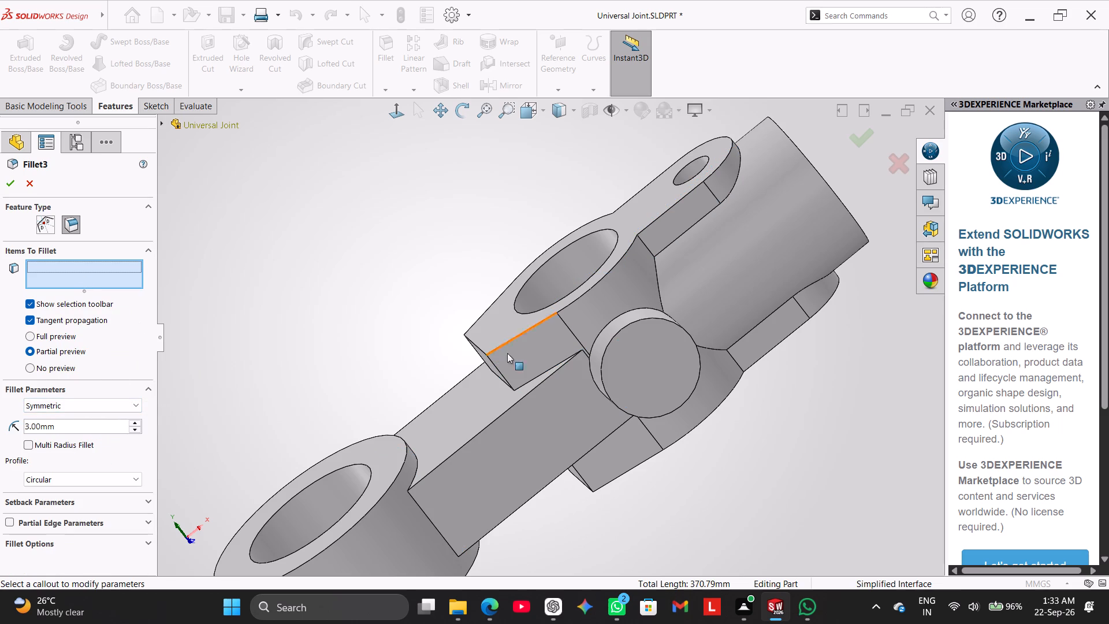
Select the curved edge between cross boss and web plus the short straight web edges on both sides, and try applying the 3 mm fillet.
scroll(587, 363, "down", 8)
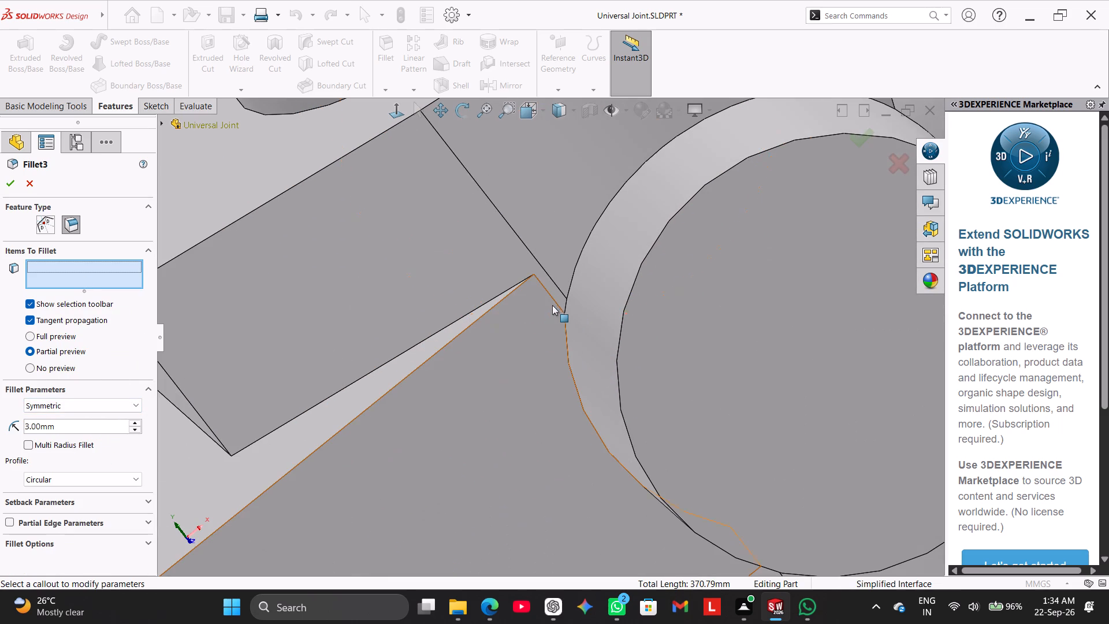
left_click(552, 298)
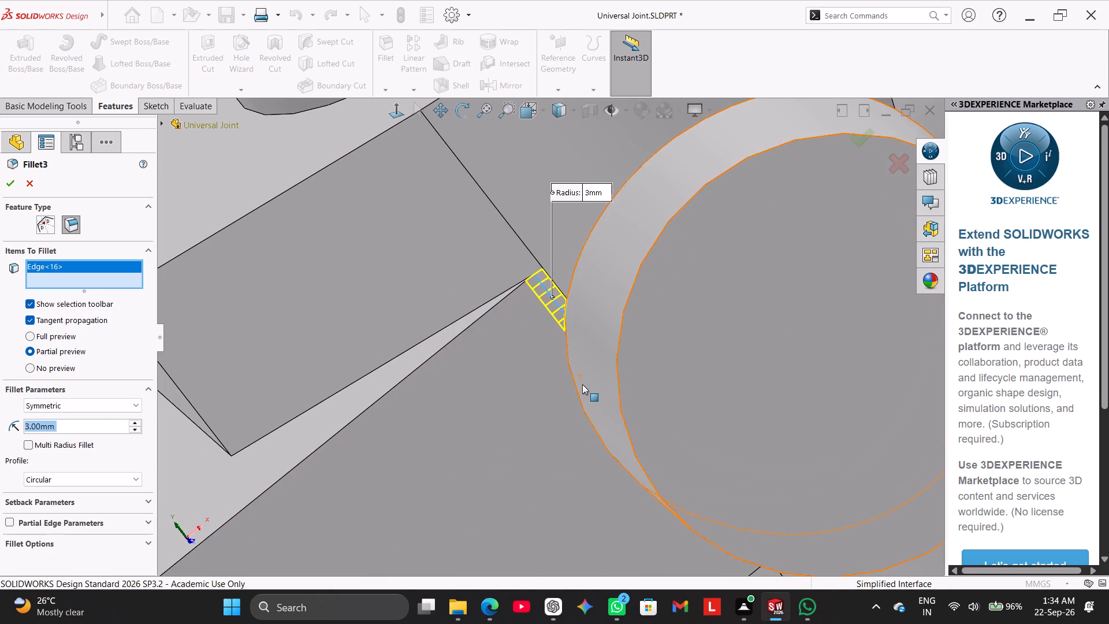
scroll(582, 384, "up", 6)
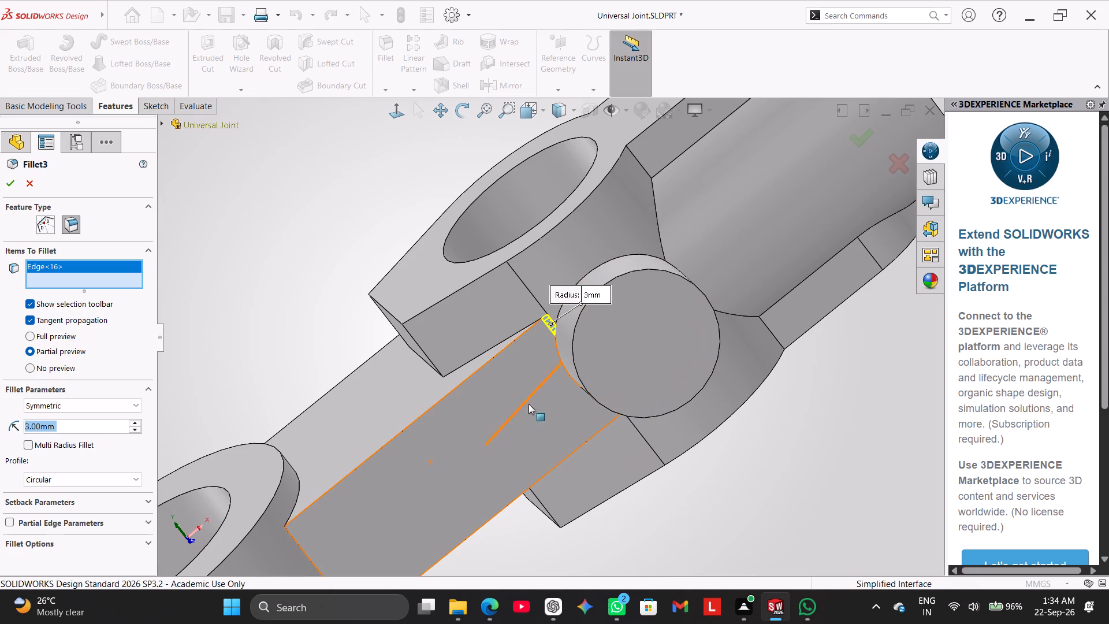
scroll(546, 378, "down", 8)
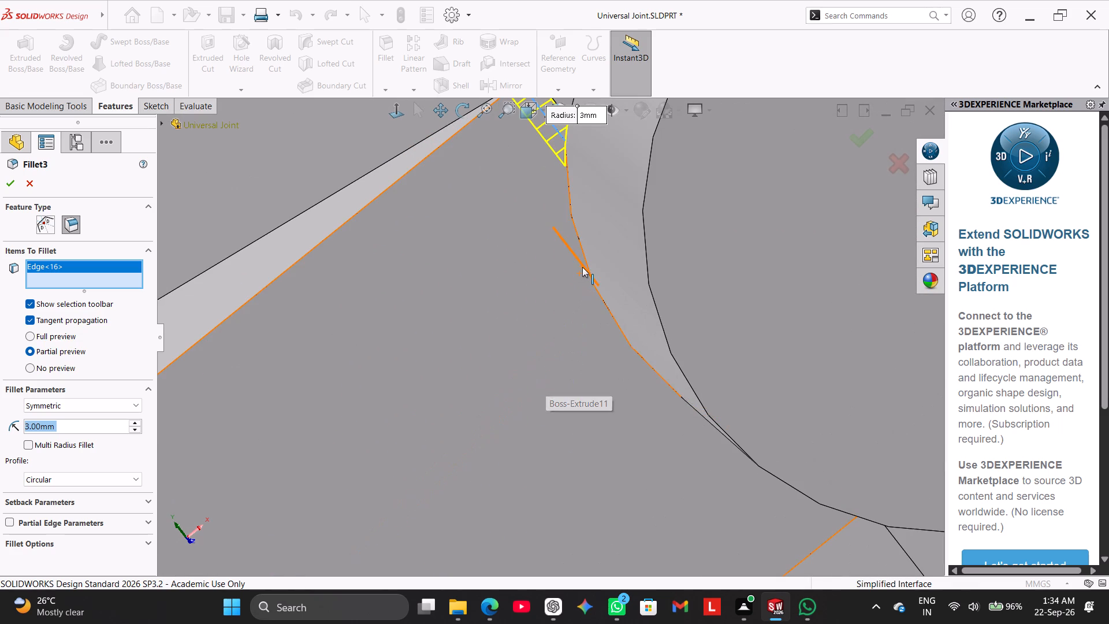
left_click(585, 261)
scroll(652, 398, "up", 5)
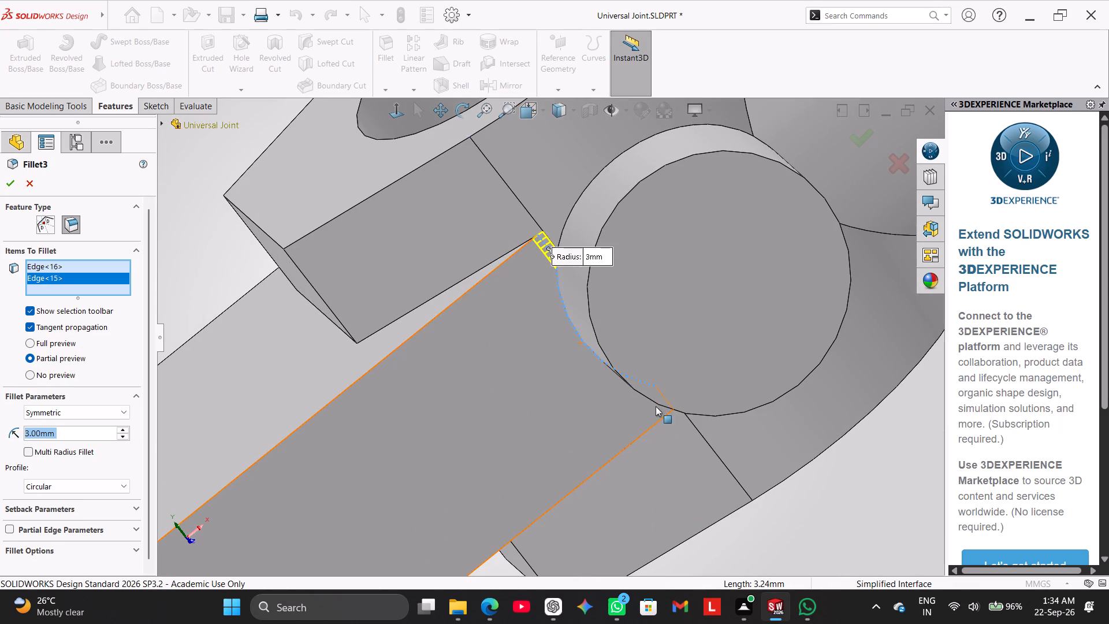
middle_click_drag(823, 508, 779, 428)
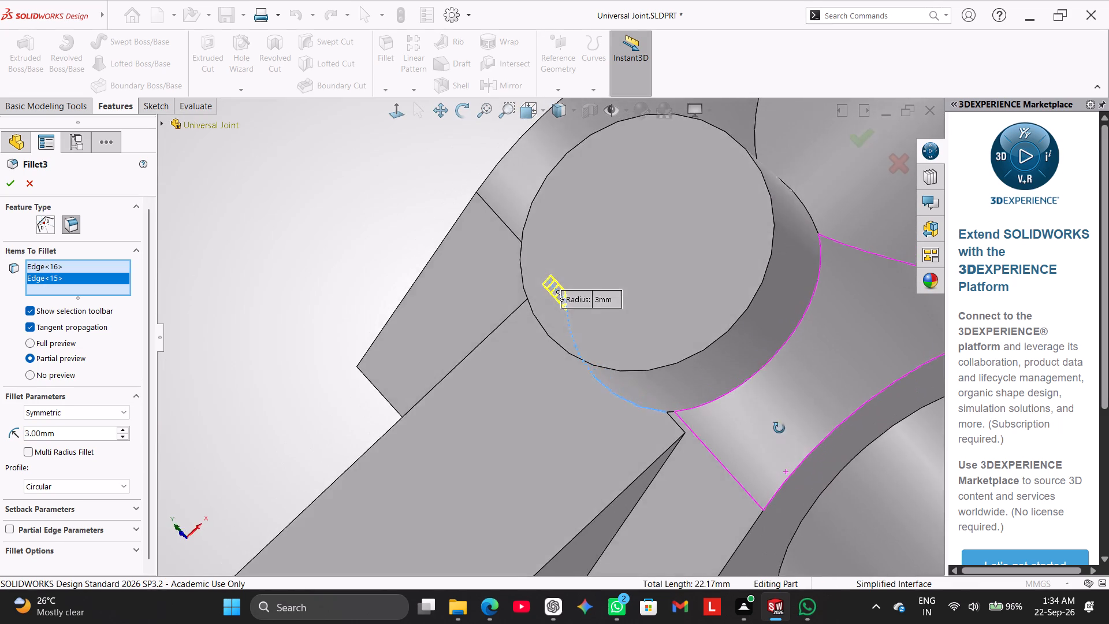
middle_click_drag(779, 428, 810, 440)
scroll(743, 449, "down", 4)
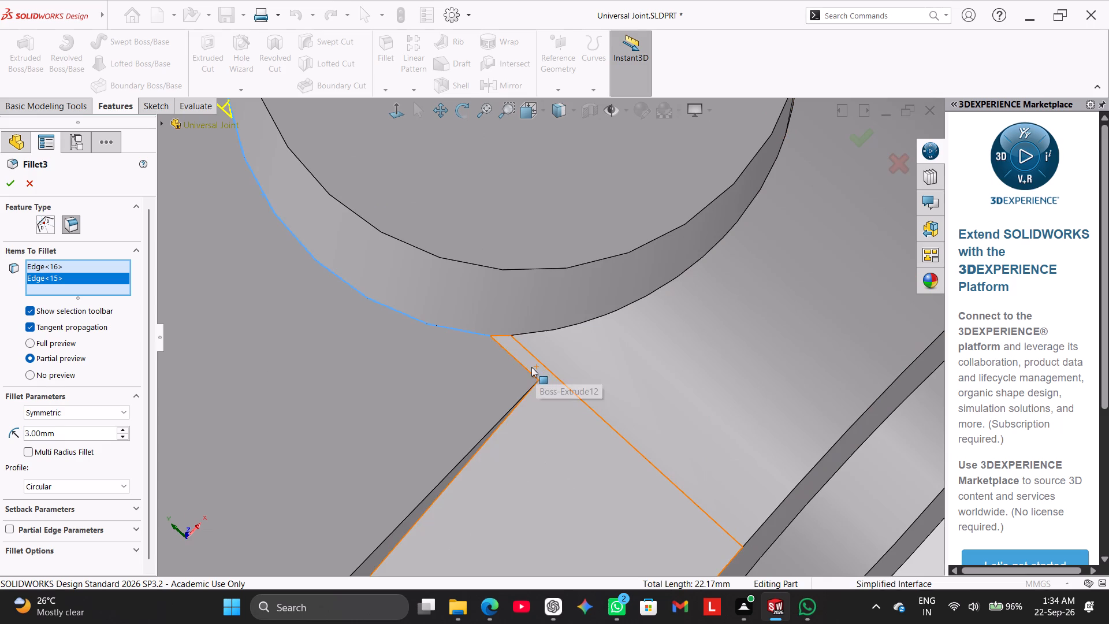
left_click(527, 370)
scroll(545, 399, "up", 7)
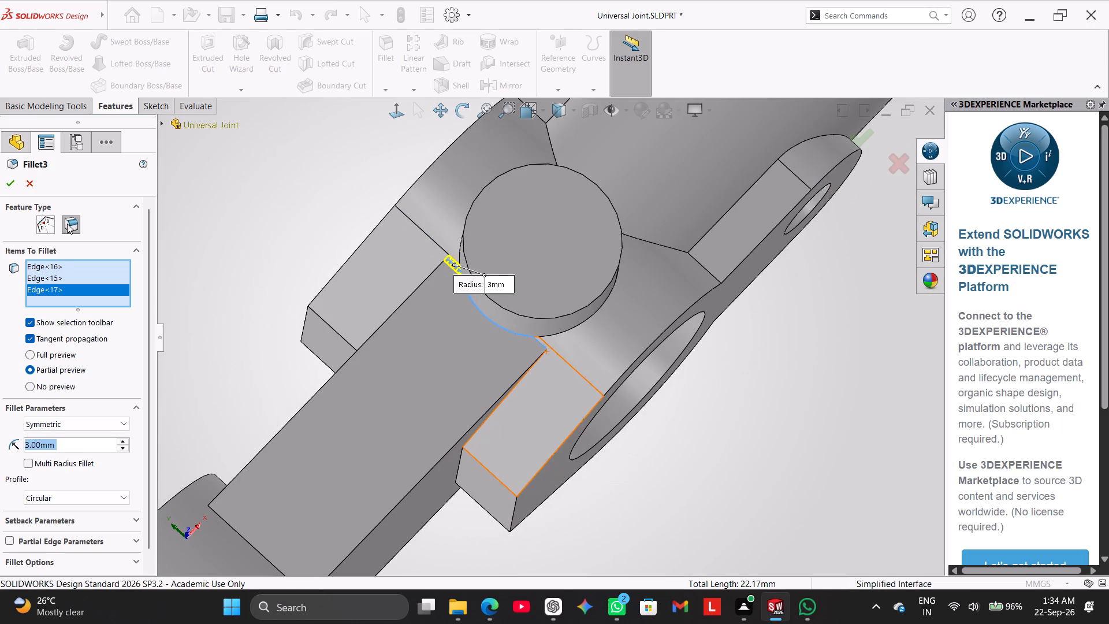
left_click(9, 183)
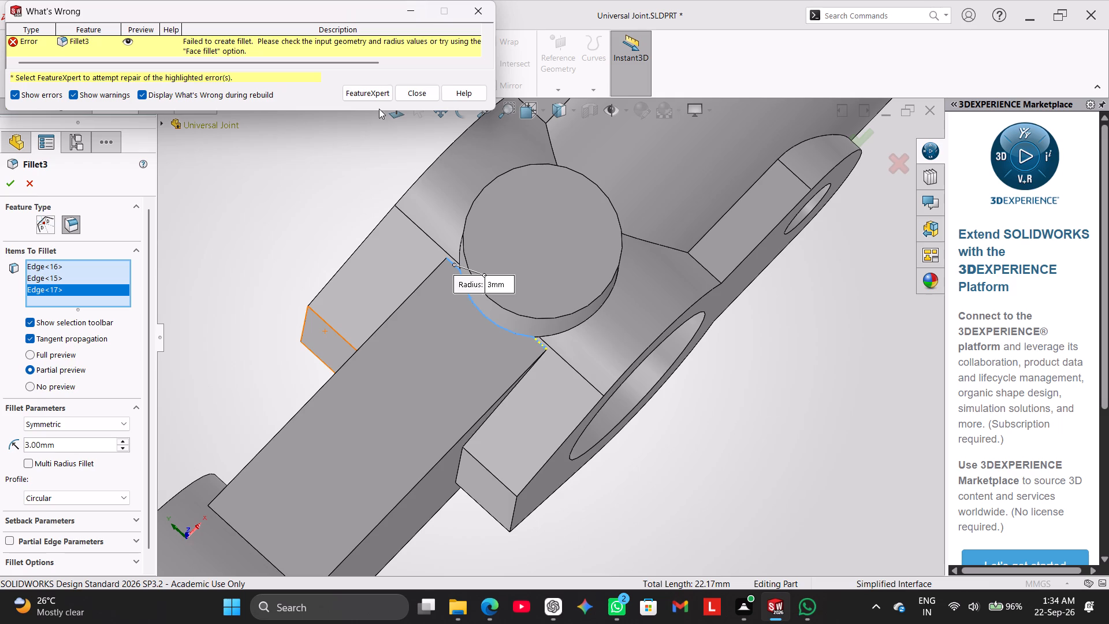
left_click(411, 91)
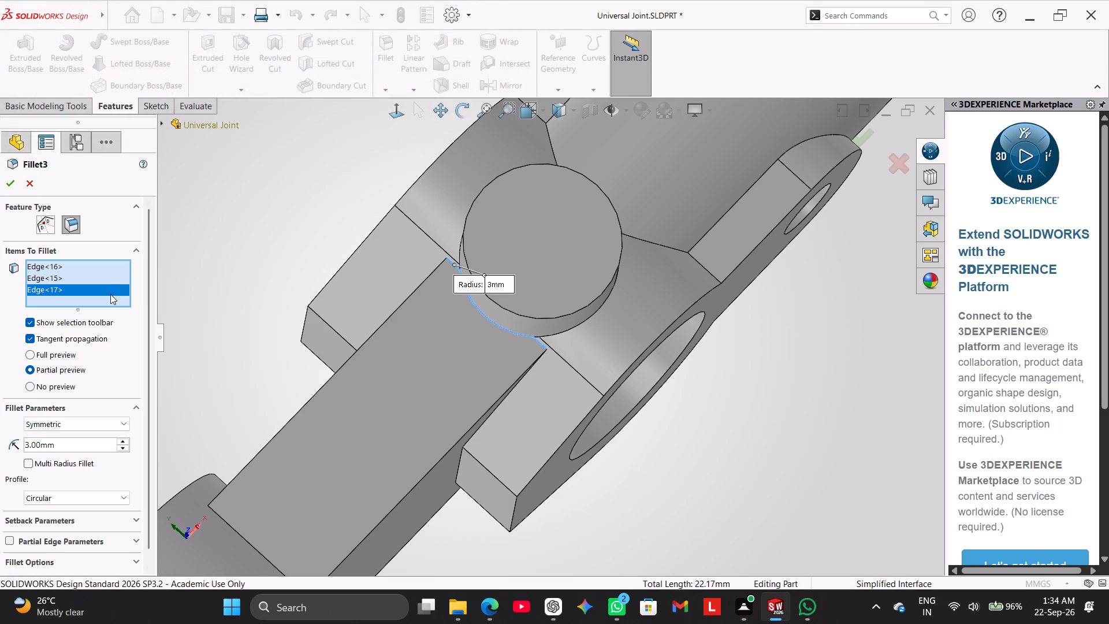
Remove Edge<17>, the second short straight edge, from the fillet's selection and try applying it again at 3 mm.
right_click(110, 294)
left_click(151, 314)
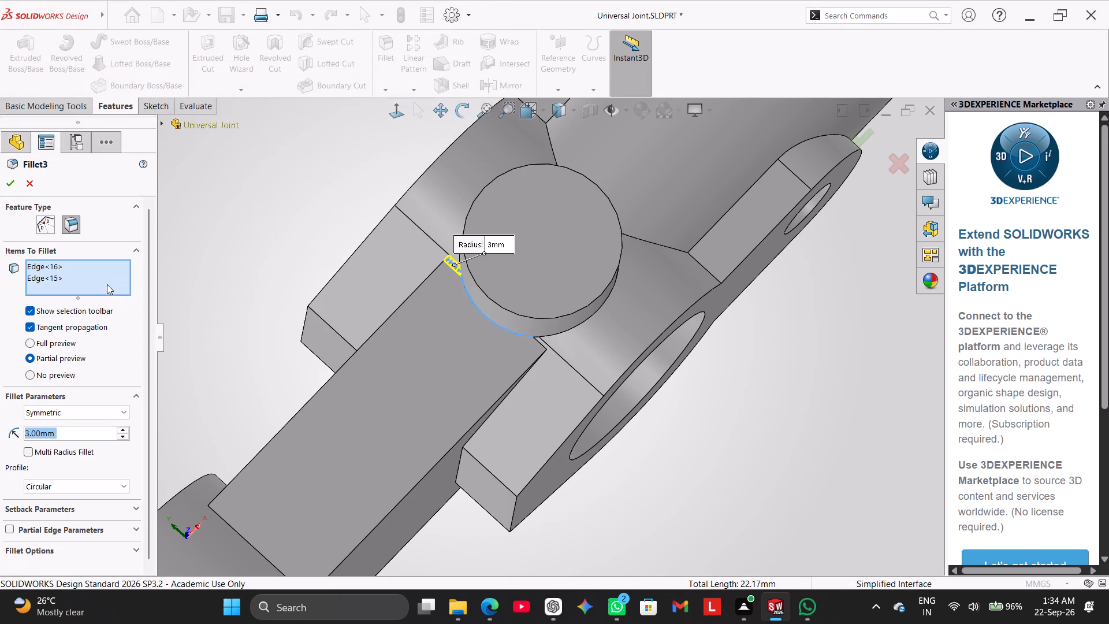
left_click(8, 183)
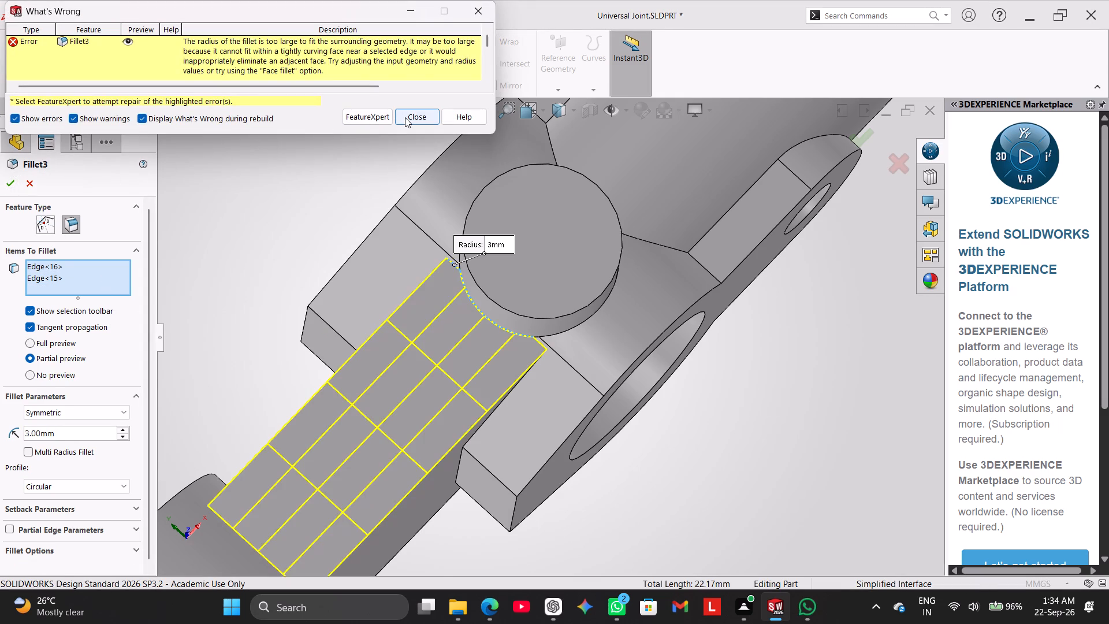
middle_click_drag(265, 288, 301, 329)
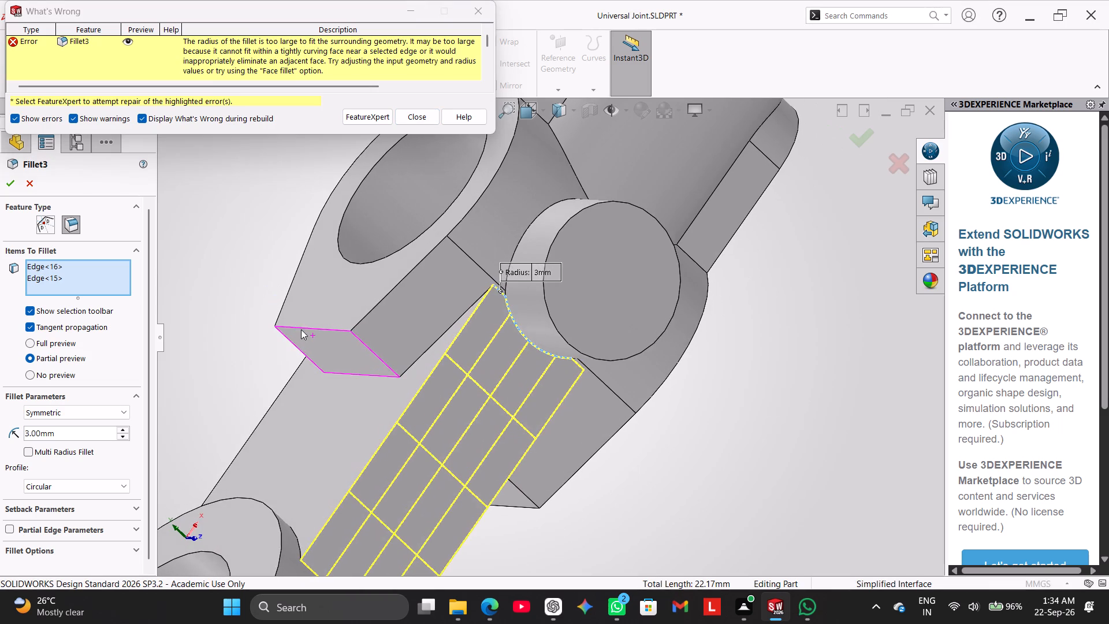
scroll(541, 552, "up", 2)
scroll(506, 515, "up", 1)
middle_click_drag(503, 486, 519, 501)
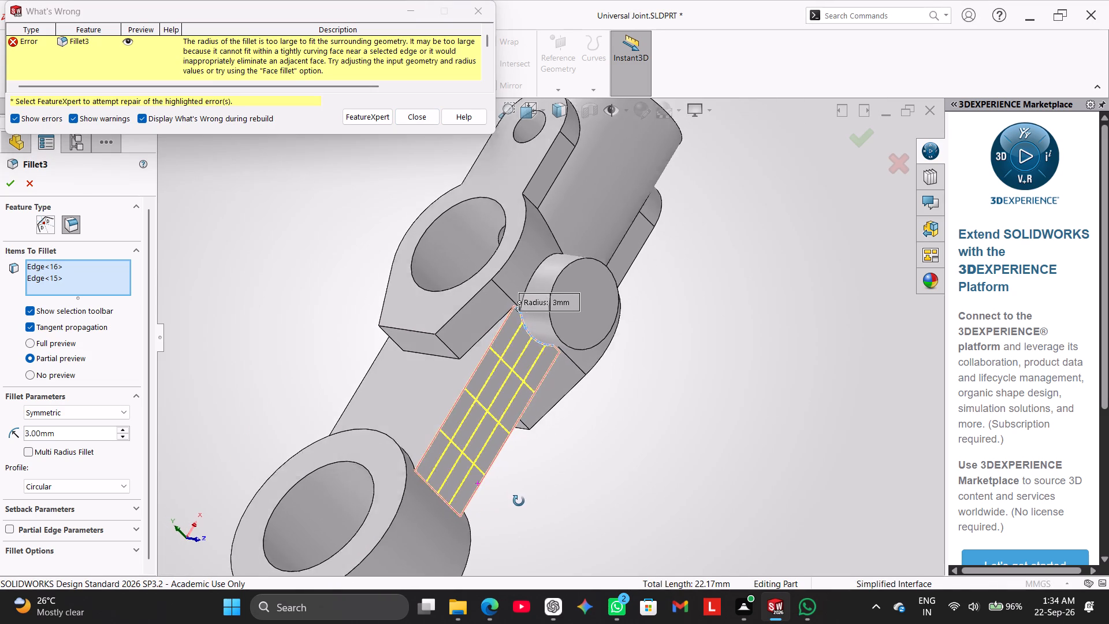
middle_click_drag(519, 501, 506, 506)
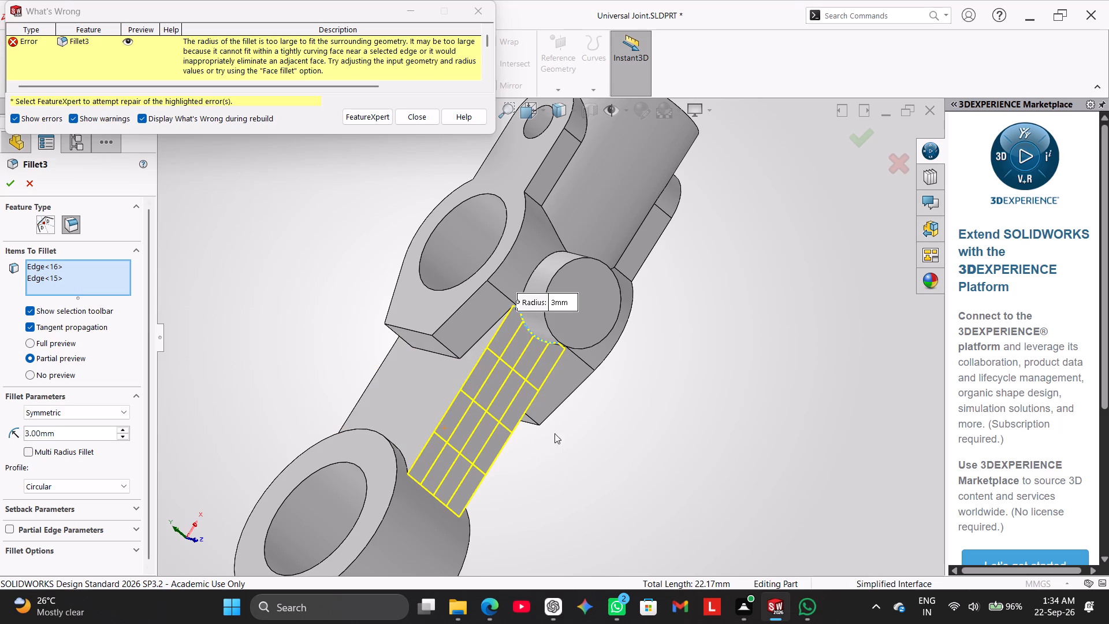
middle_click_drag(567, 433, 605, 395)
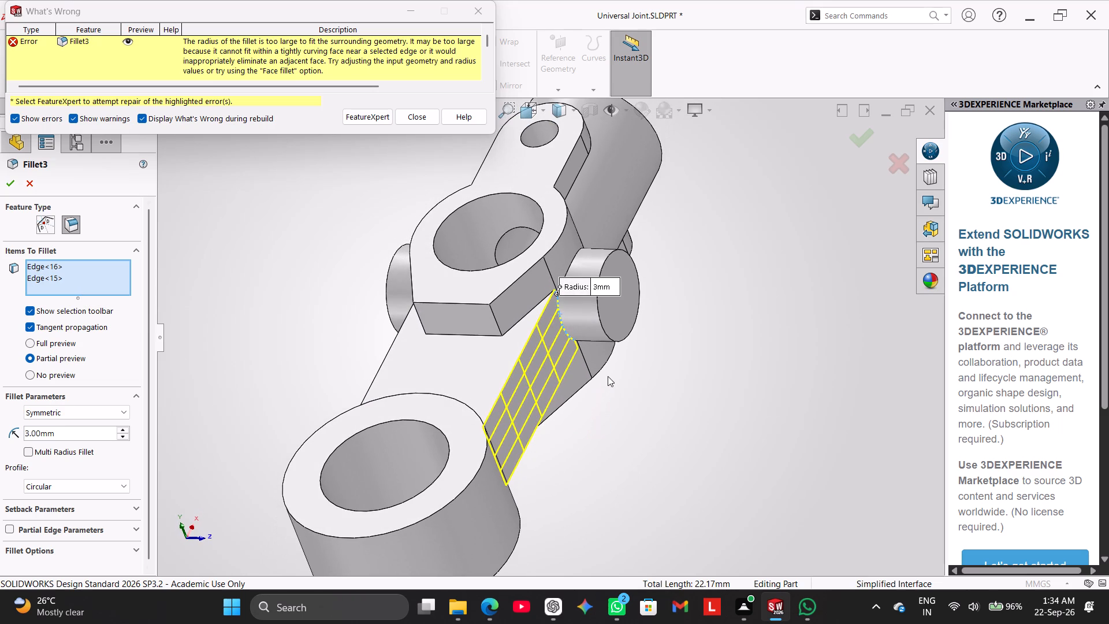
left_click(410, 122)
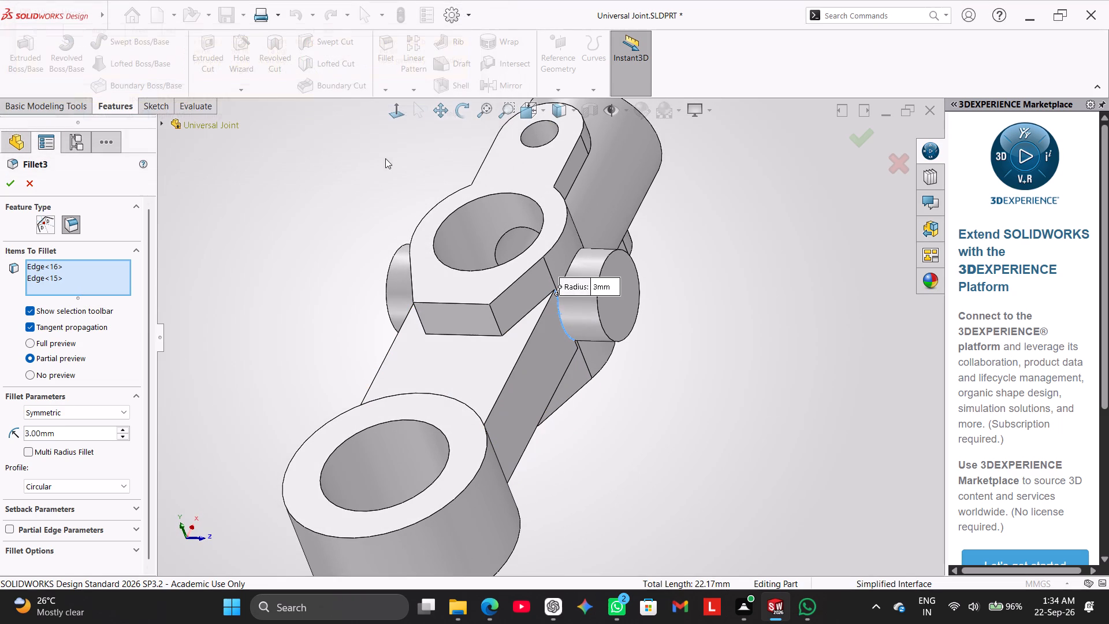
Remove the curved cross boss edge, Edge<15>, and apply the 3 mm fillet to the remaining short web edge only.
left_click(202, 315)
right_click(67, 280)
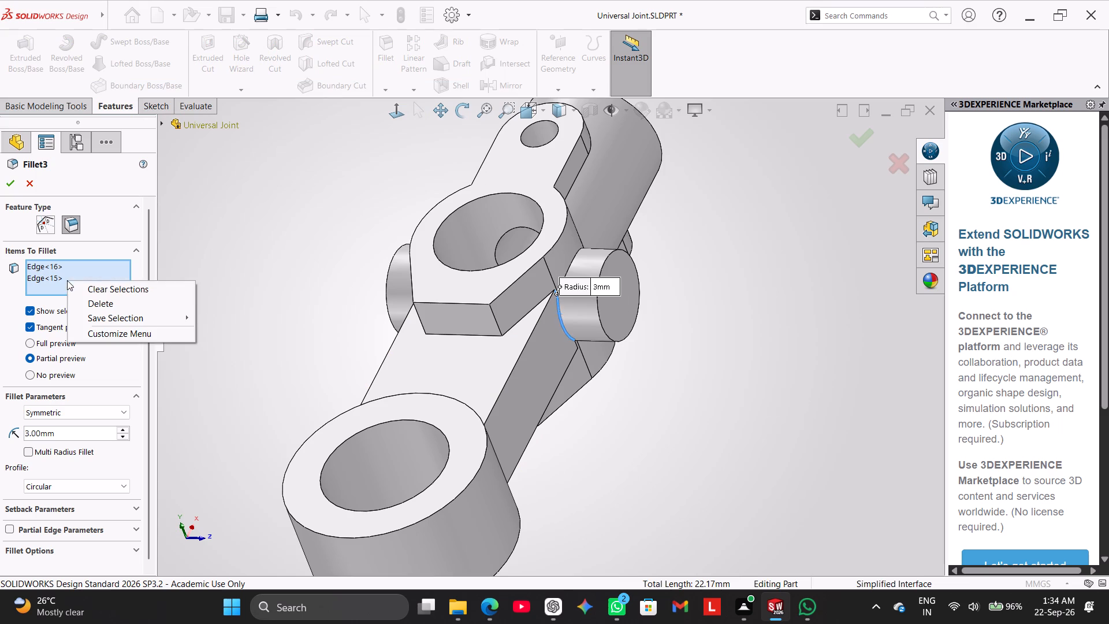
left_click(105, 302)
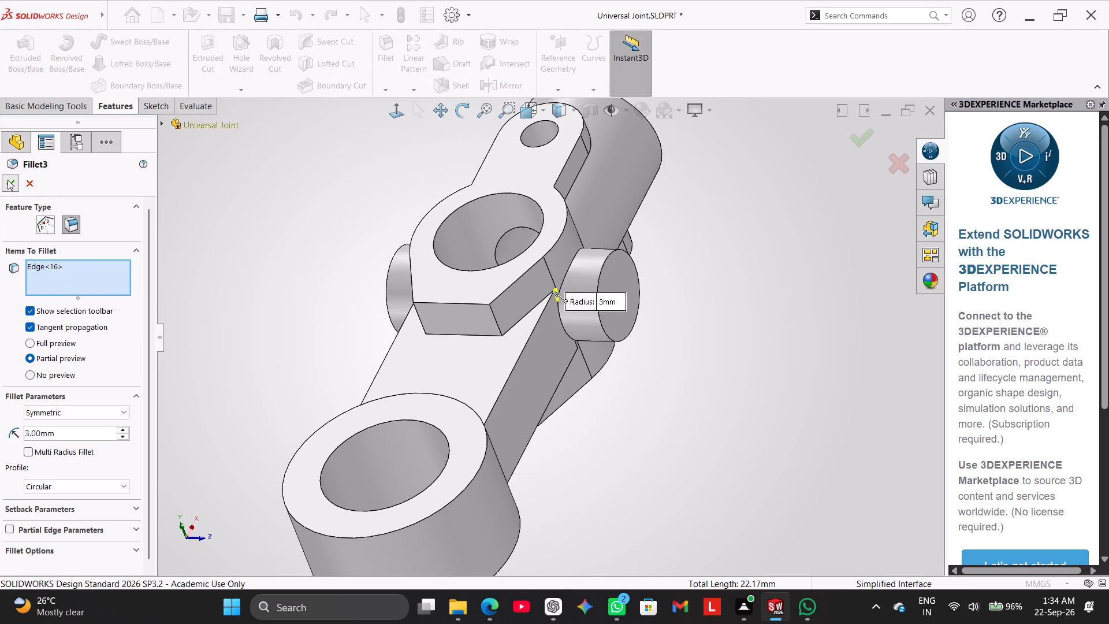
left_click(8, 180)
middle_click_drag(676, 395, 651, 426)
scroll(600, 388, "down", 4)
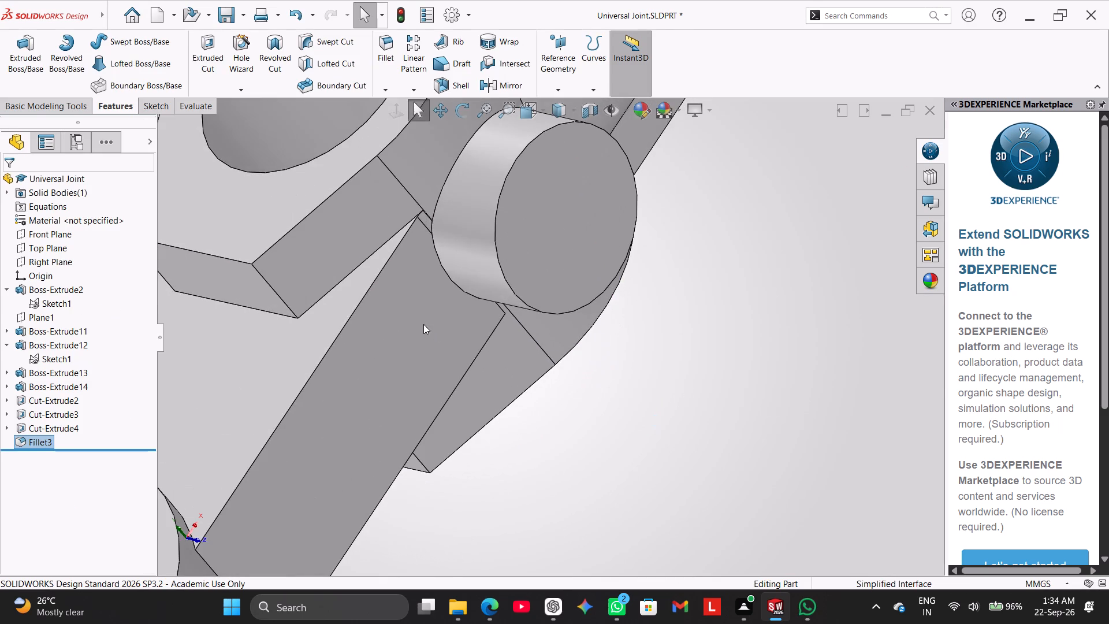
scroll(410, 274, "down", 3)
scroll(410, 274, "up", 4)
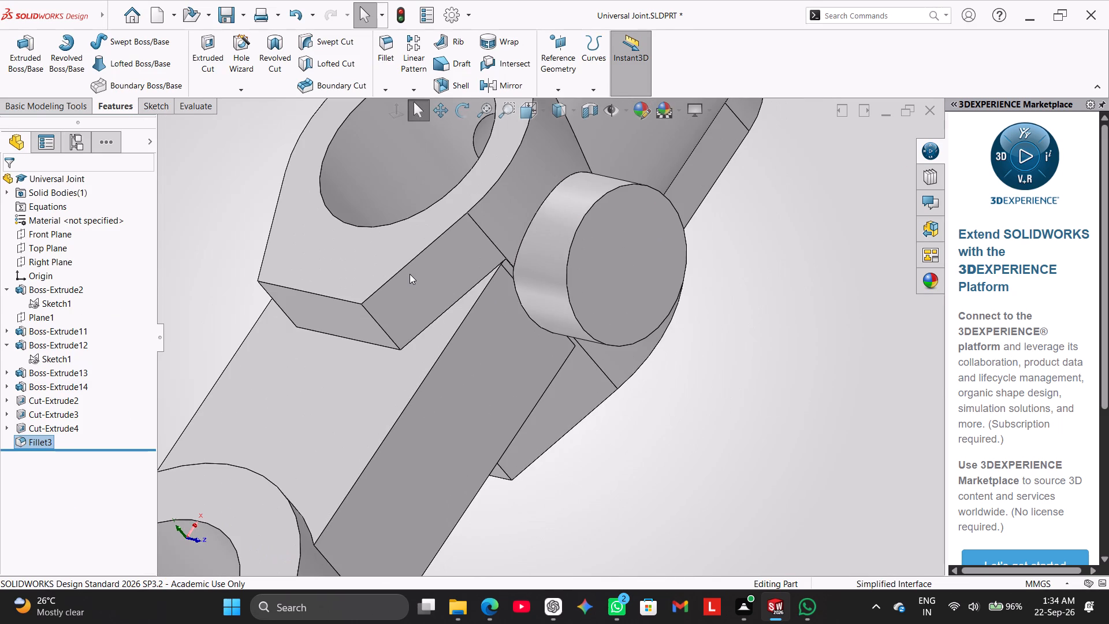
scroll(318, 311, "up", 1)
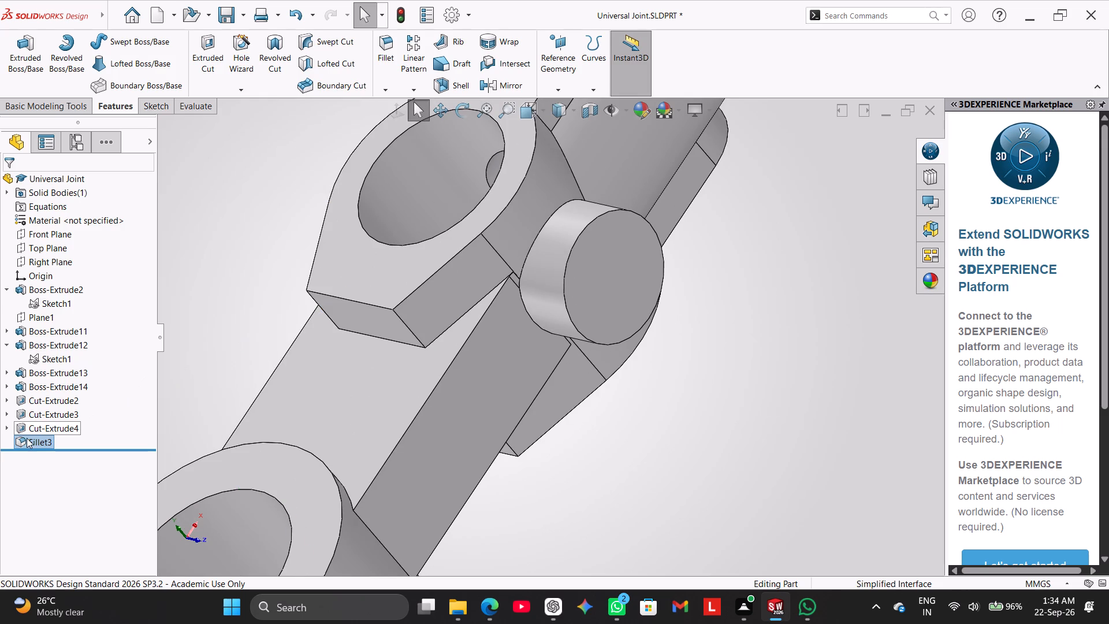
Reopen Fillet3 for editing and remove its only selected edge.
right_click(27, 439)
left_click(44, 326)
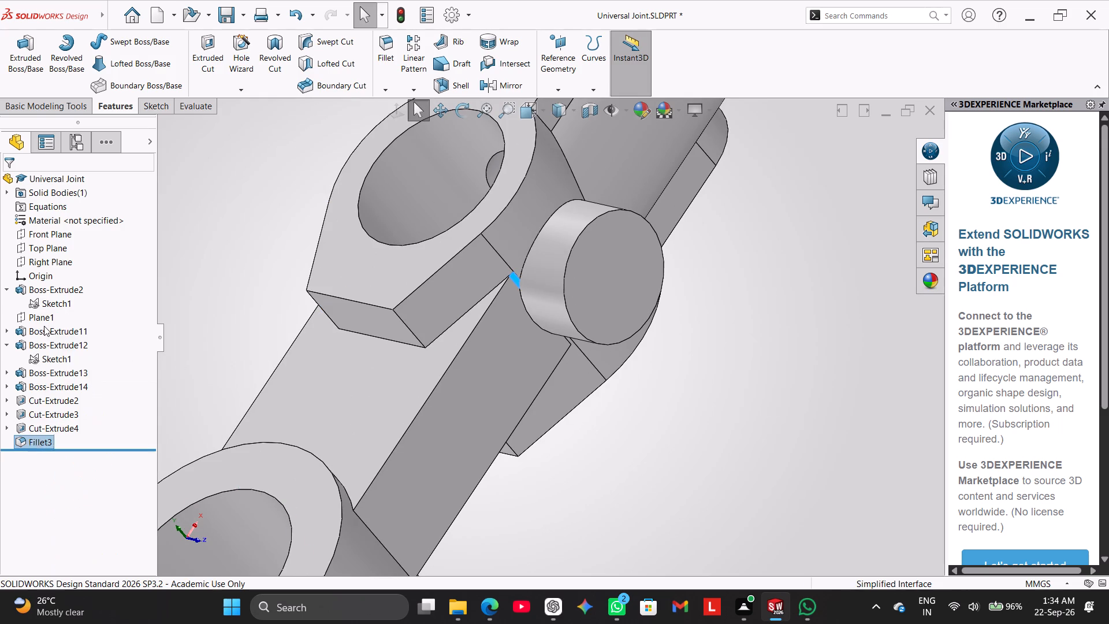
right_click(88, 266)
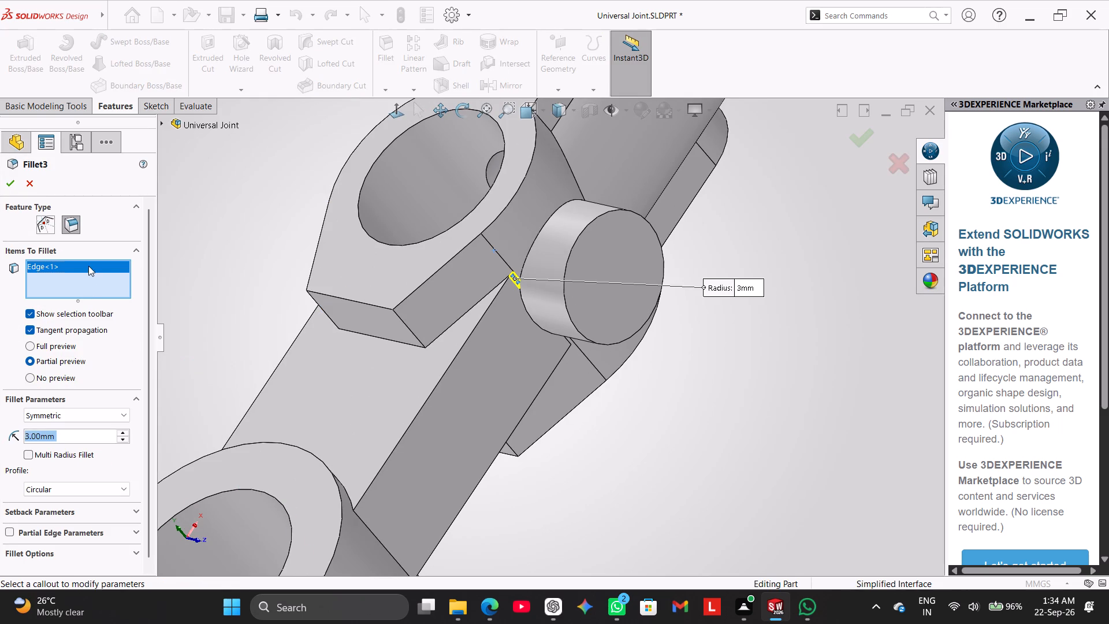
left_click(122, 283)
Select the two curved and two straight edges where the web meets the large bored boss for the 3 mm fillet.
scroll(420, 421, "up", 3)
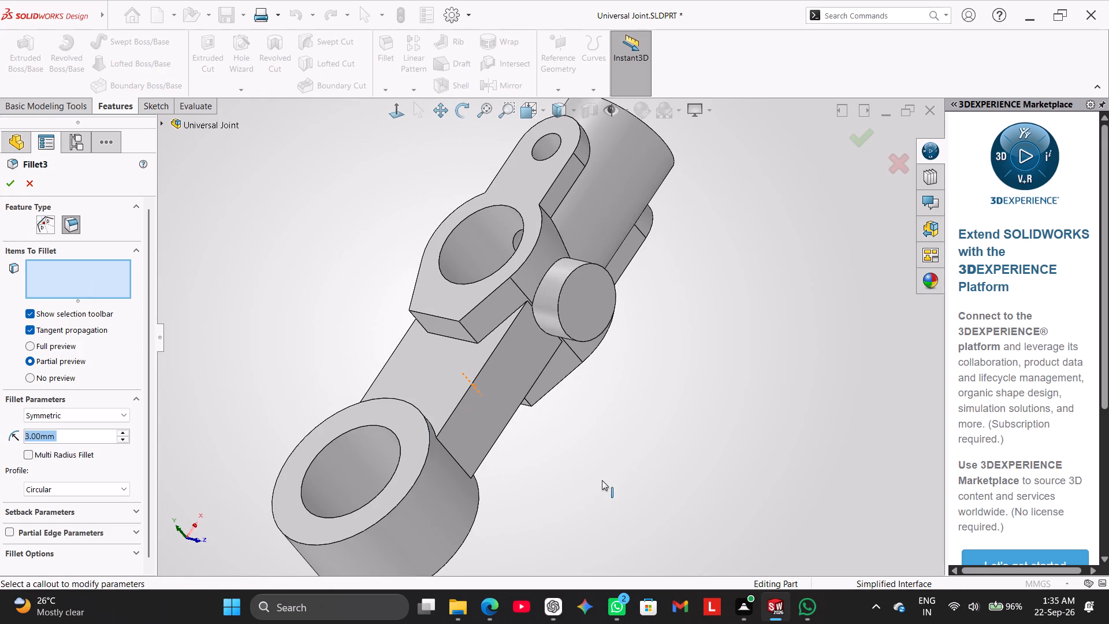
middle_click_drag(601, 486, 565, 516)
scroll(478, 454, "down", 3)
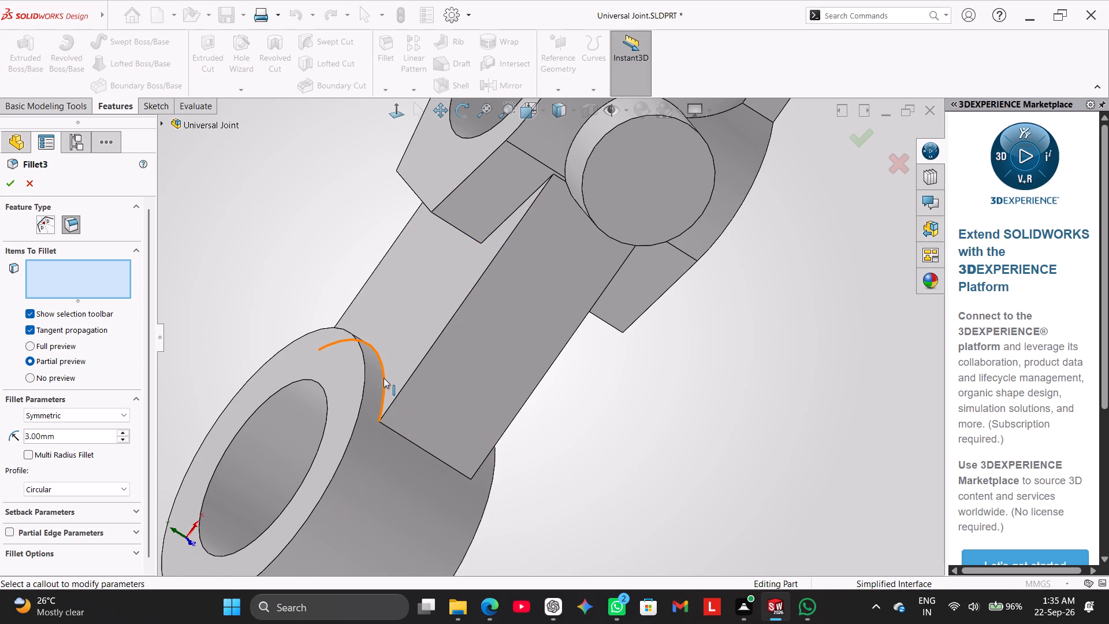
left_click(384, 378)
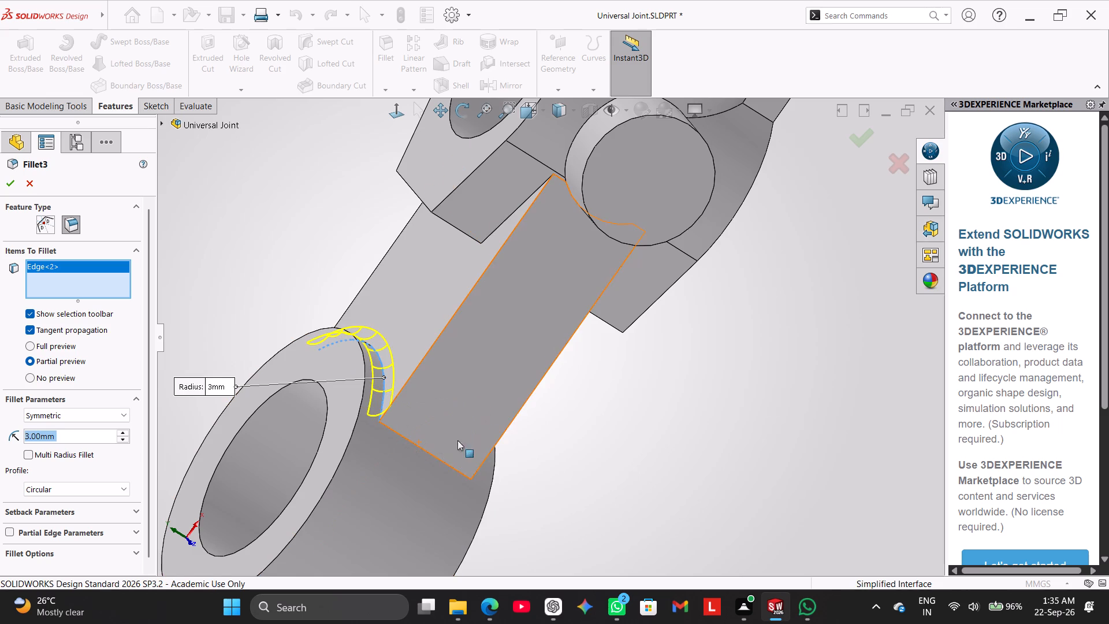
left_click(412, 444)
middle_click_drag(289, 307, 392, 408)
scroll(392, 408, "up", 3)
middle_click_drag(267, 302, 290, 347)
scroll(267, 303, "down", 1)
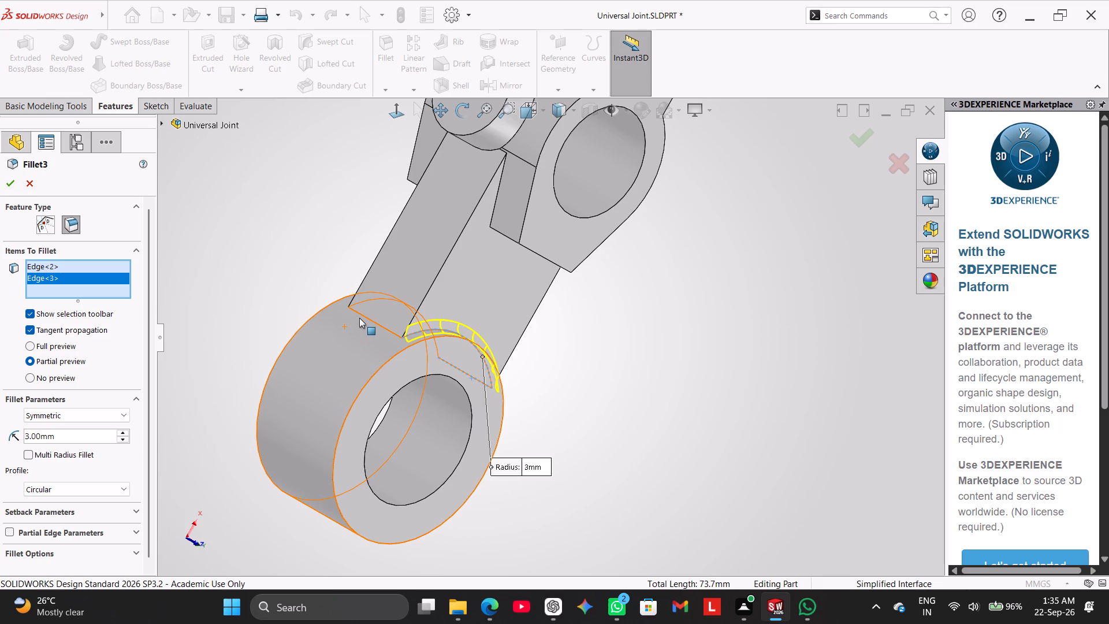
left_click(362, 316)
middle_click_drag(289, 259, 373, 390)
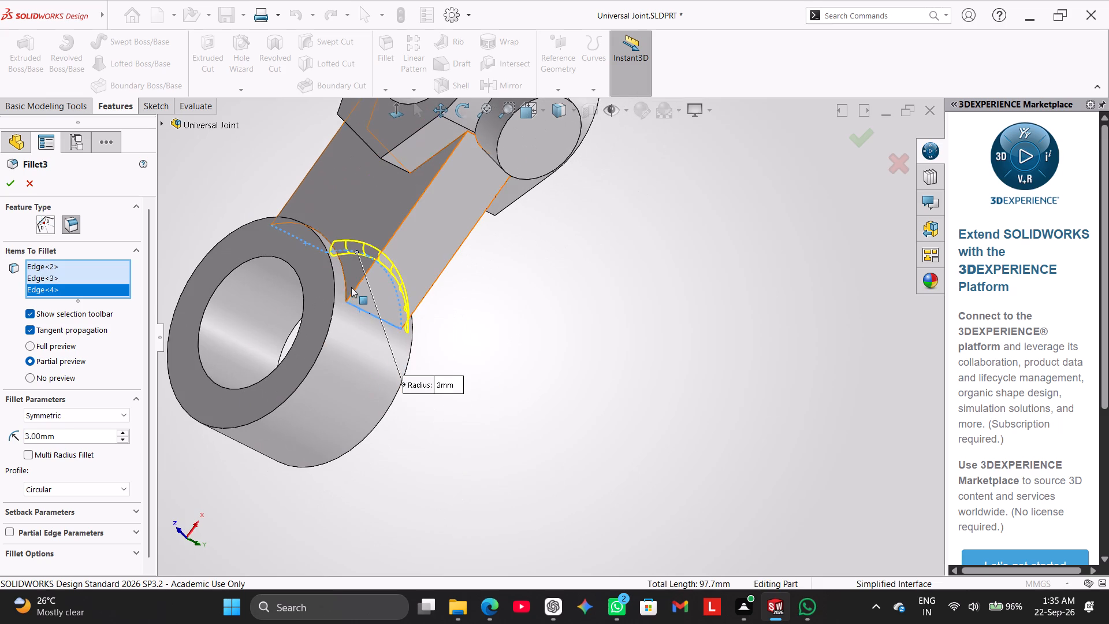
left_click(344, 274)
Add the short web edge beside the cross boss and the three angled edges where the arm plate meets the web to Fillet3's selection.
middle_click_drag(516, 363, 576, 450)
scroll(563, 378, "up", 2)
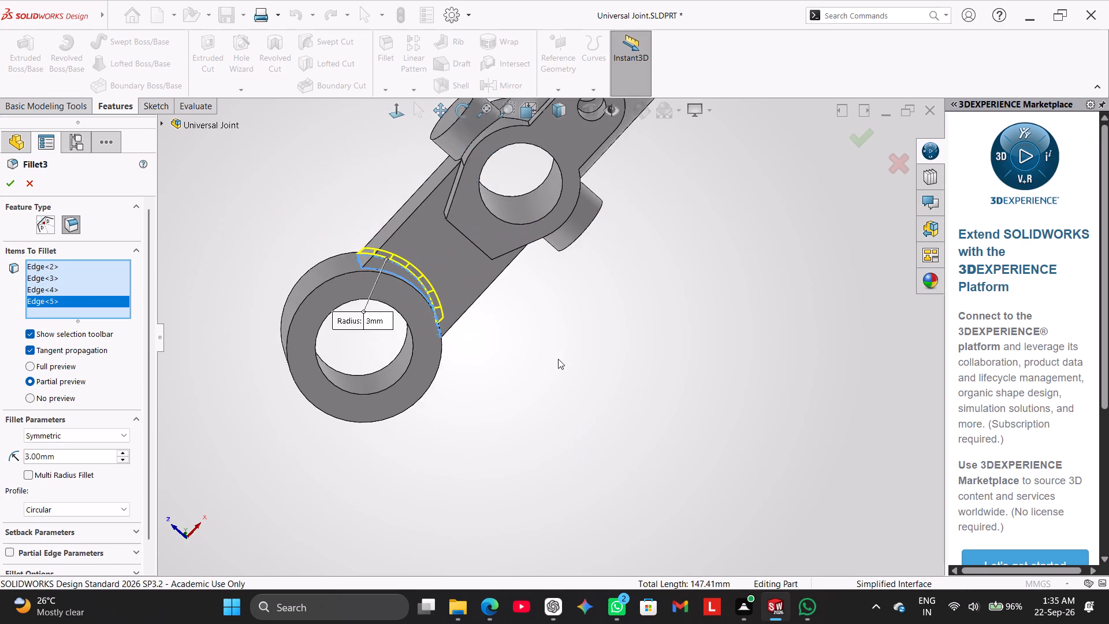
scroll(557, 355, "down", 2)
middle_click_drag(543, 330, 468, 245)
scroll(468, 245, "up", 1)
scroll(679, 284, "down", 2)
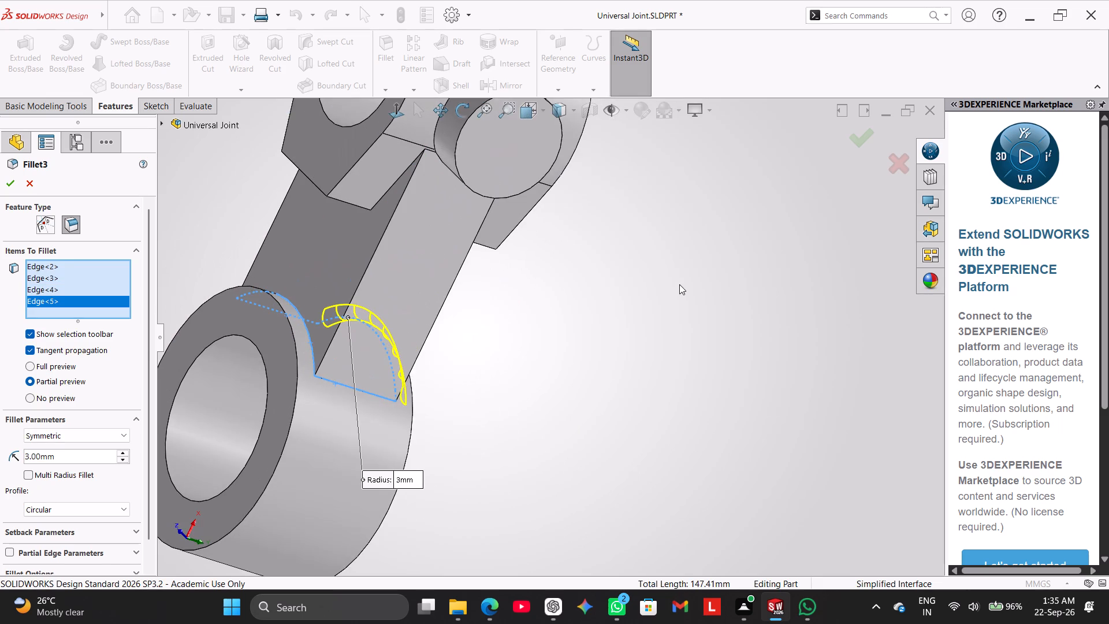
scroll(634, 292, "up", 1)
middle_click_drag(634, 292, 624, 283)
scroll(572, 252, "down", 5)
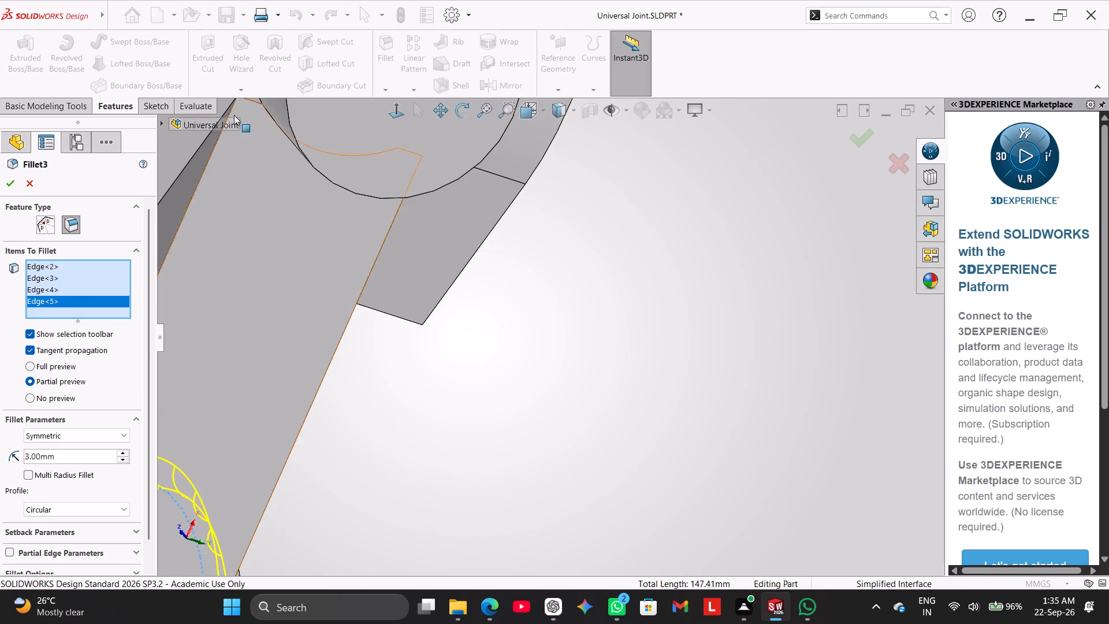
scroll(276, 144, "up", 2)
scroll(289, 210, "down", 8)
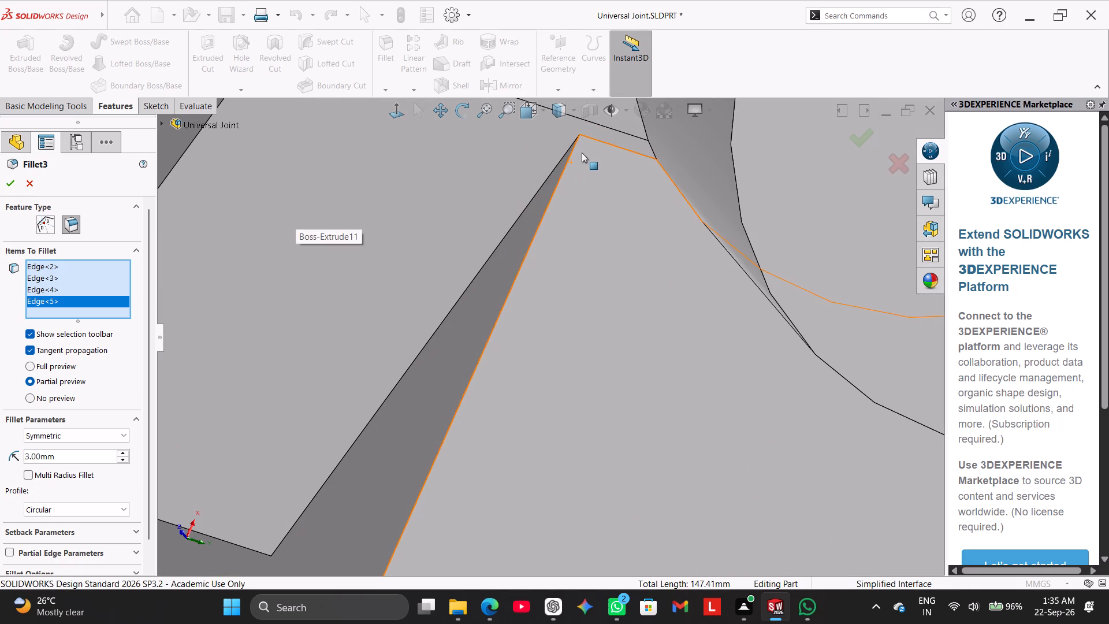
left_click(602, 142)
scroll(600, 250, "up", 6)
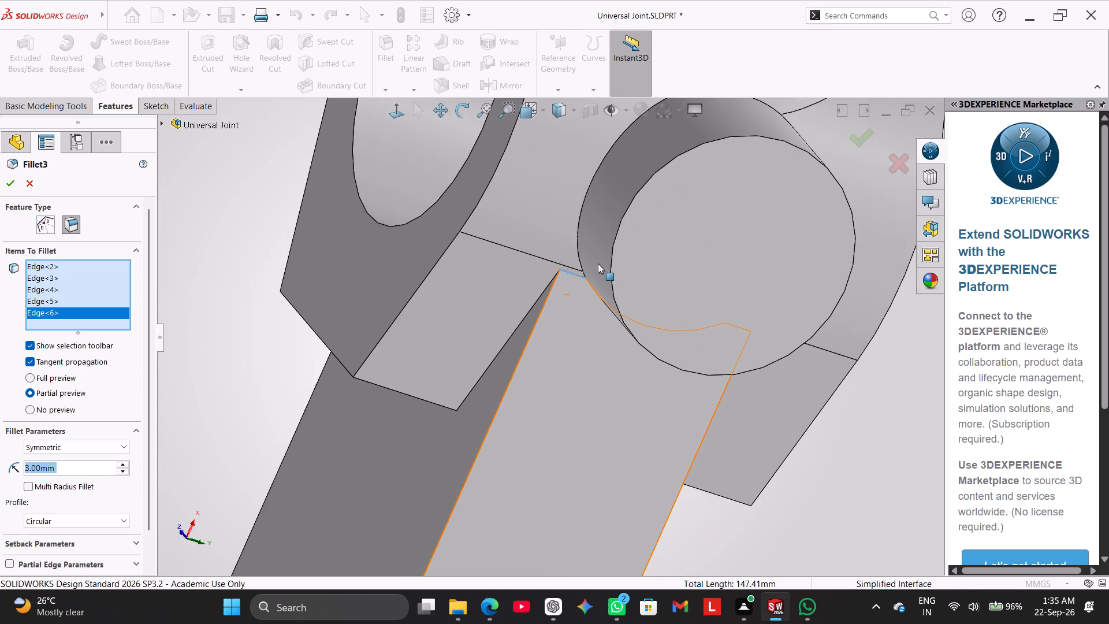
left_click(529, 310)
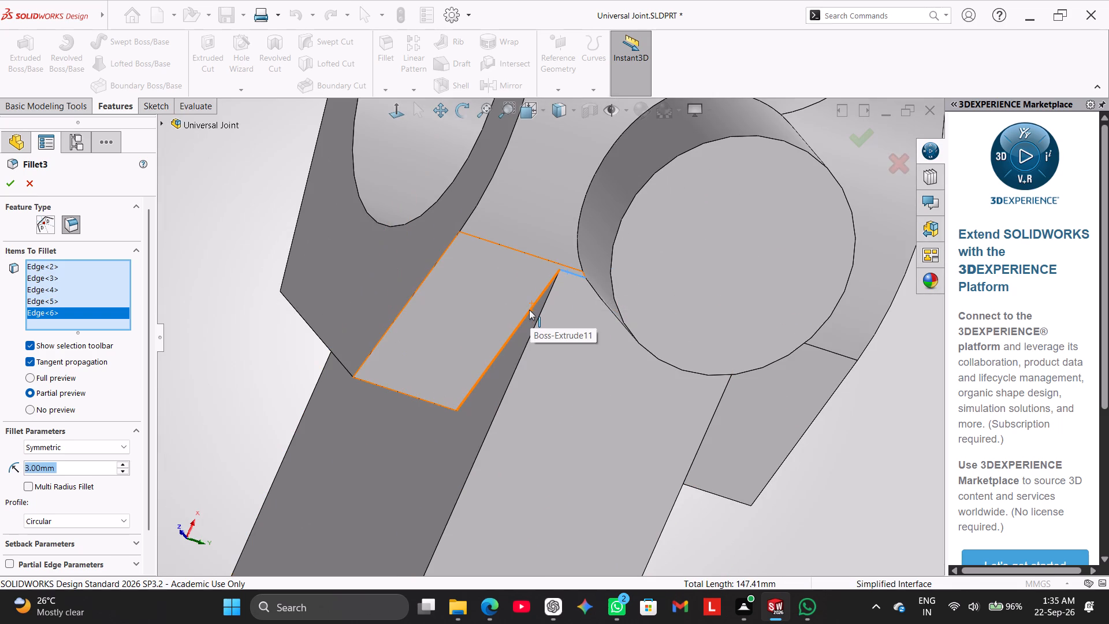
middle_click_drag(224, 364, 325, 344)
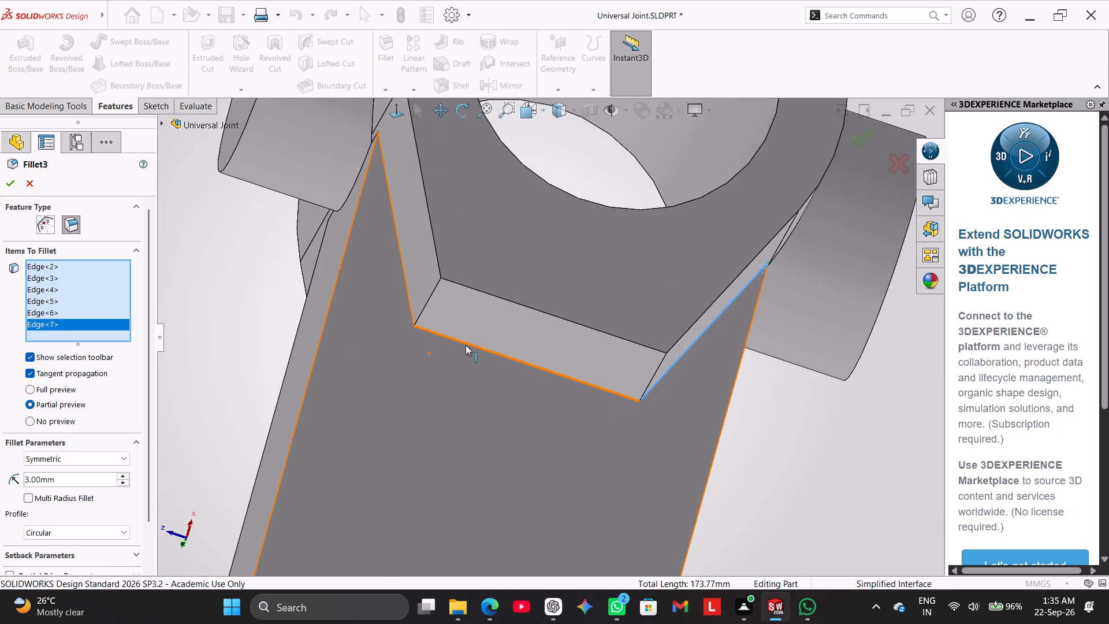
left_click(466, 345)
middle_click_drag(293, 333, 328, 365)
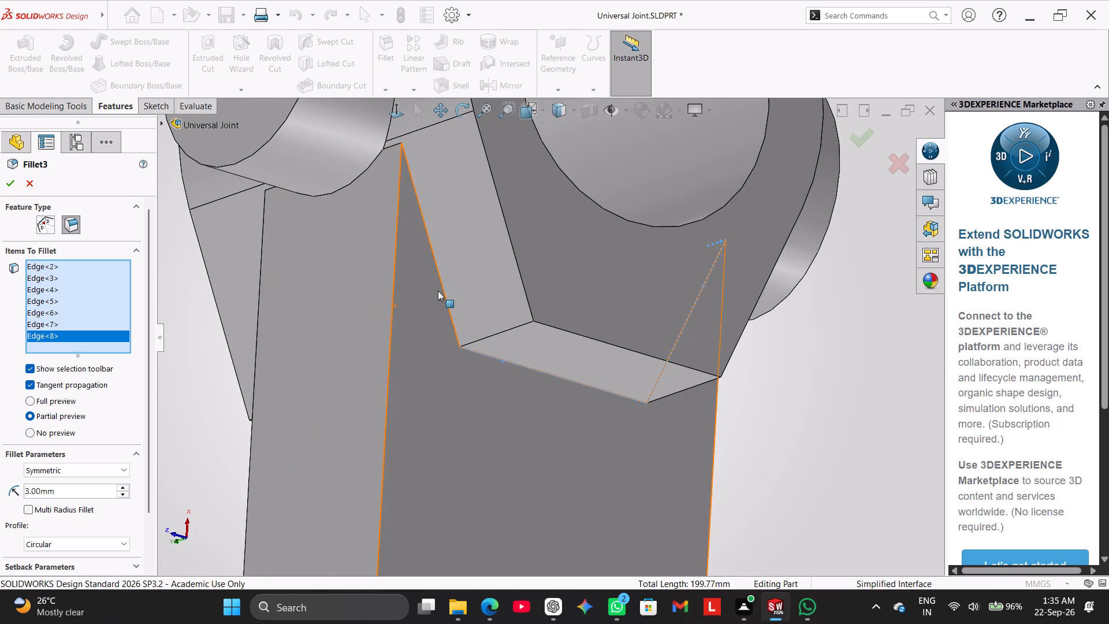
left_click(443, 293)
scroll(317, 322, "up", 2)
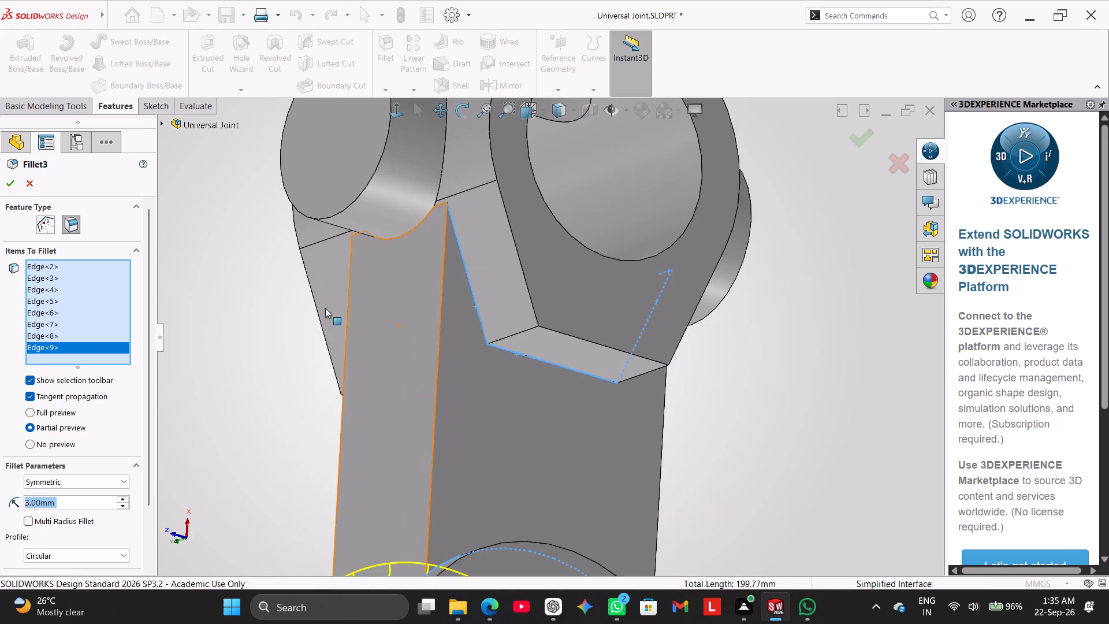
Add the cross boss's two curved base edges, the two short web edges beside it, and the adjoining arm plate edge against the web.
middle_click_drag(334, 301, 361, 358)
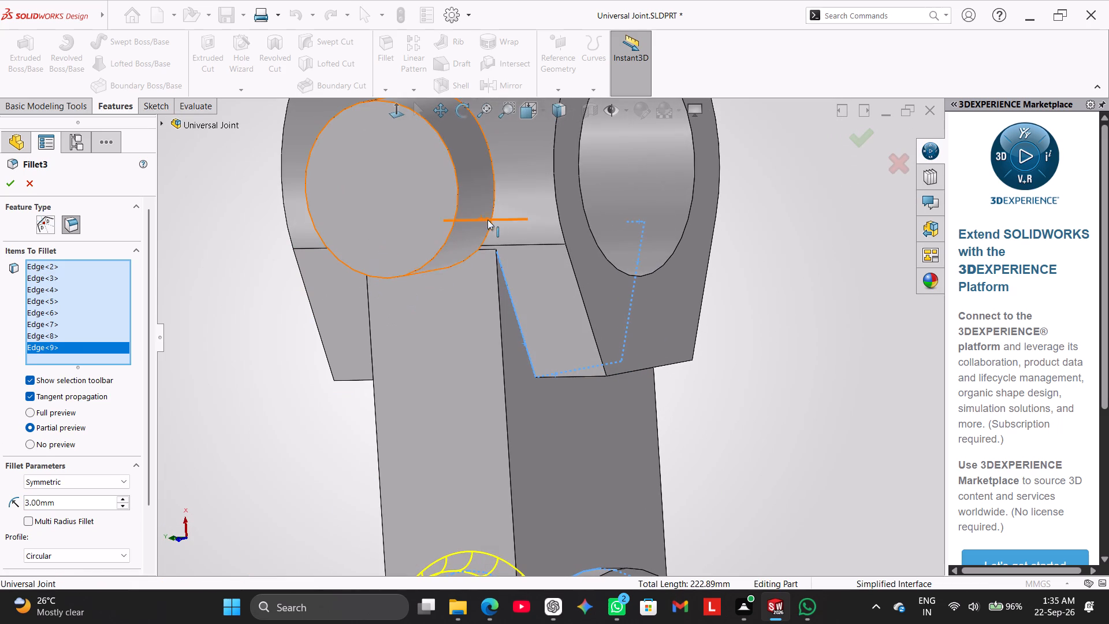
left_click(489, 224)
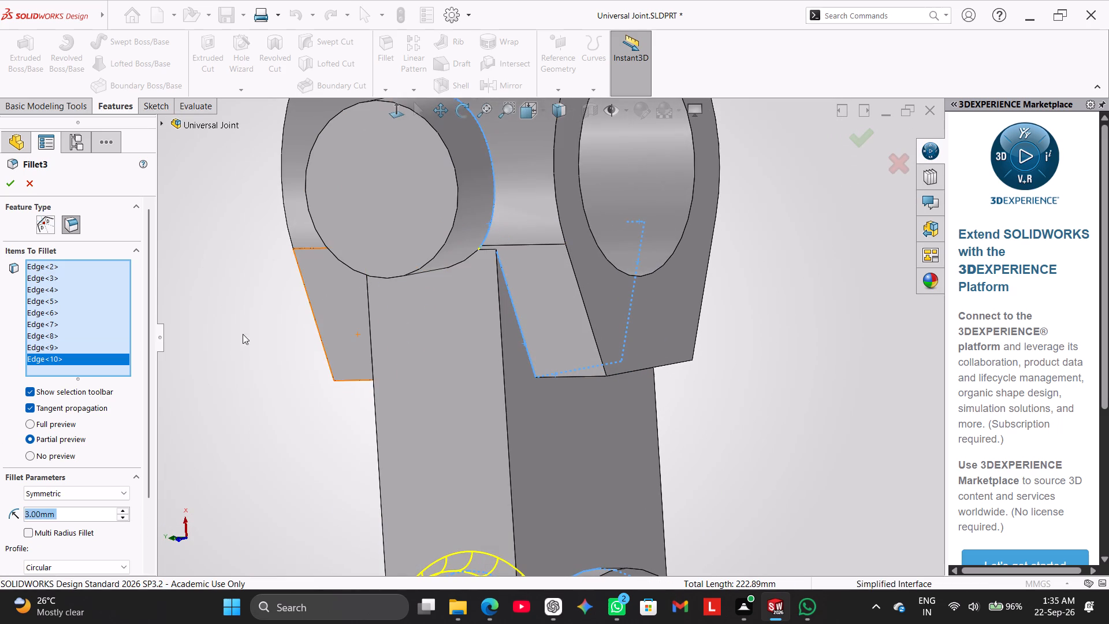
middle_click_drag(247, 330, 310, 281)
scroll(497, 291, "down", 4)
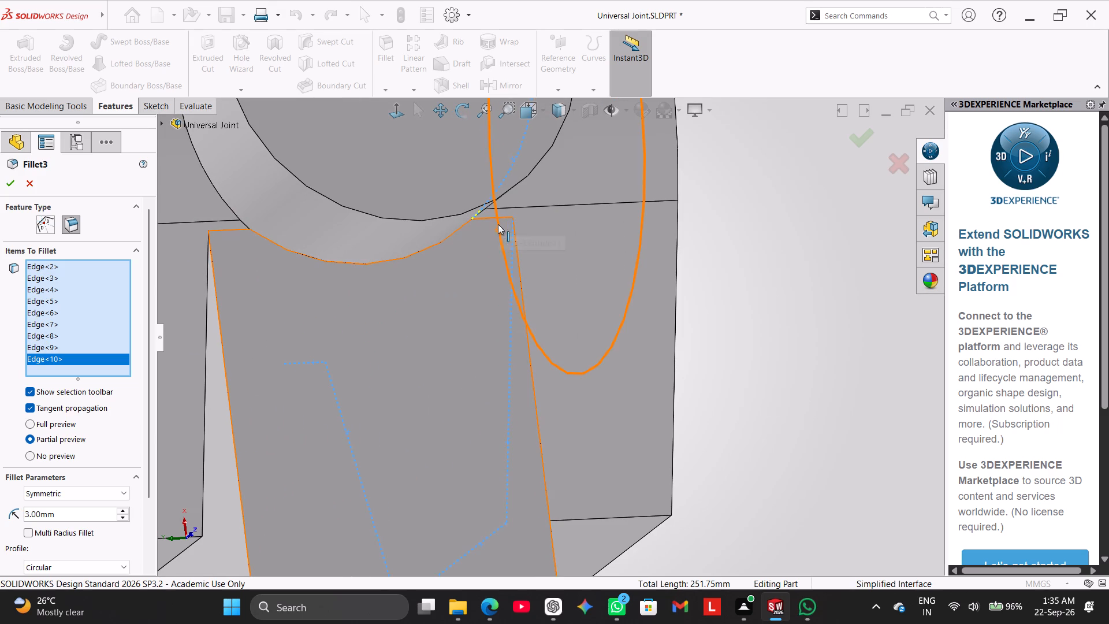
left_click(501, 217)
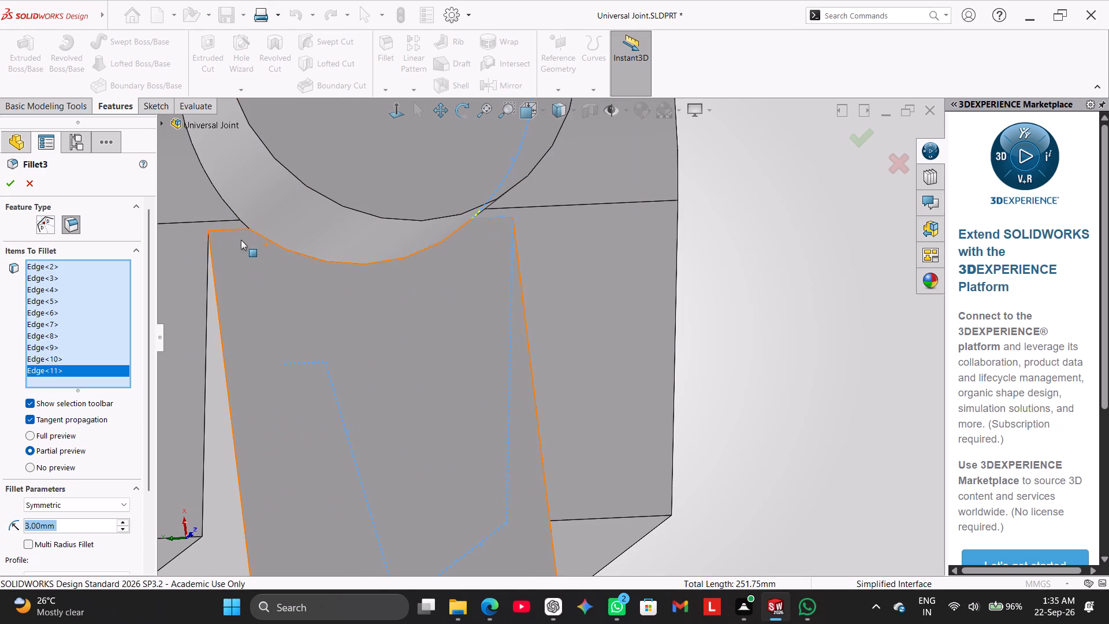
left_click(232, 230)
scroll(296, 309, "up", 4)
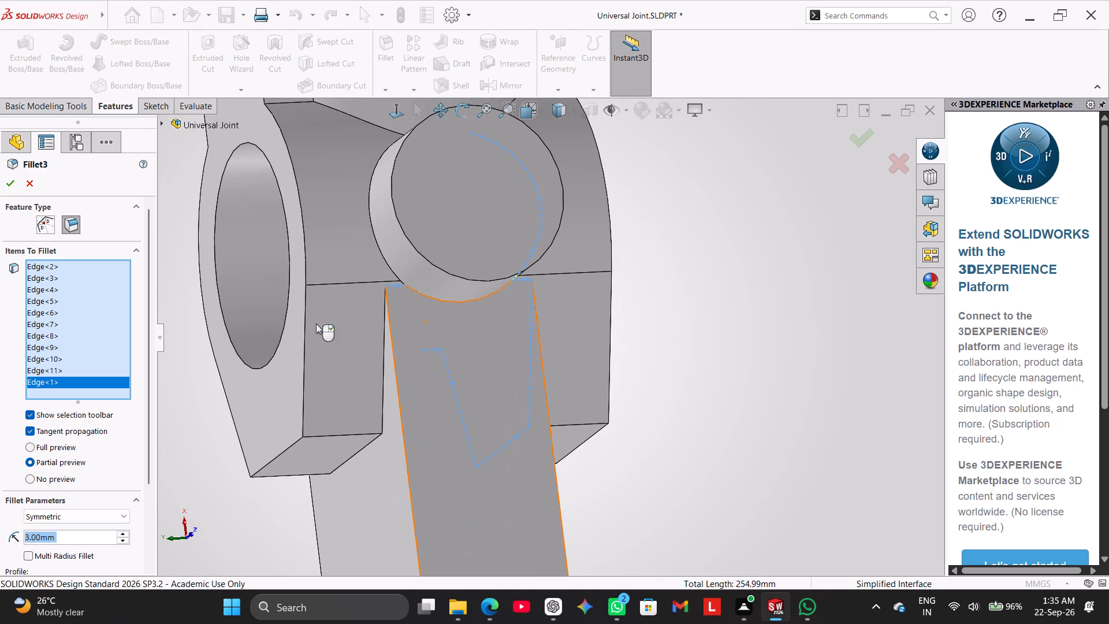
left_click(384, 354)
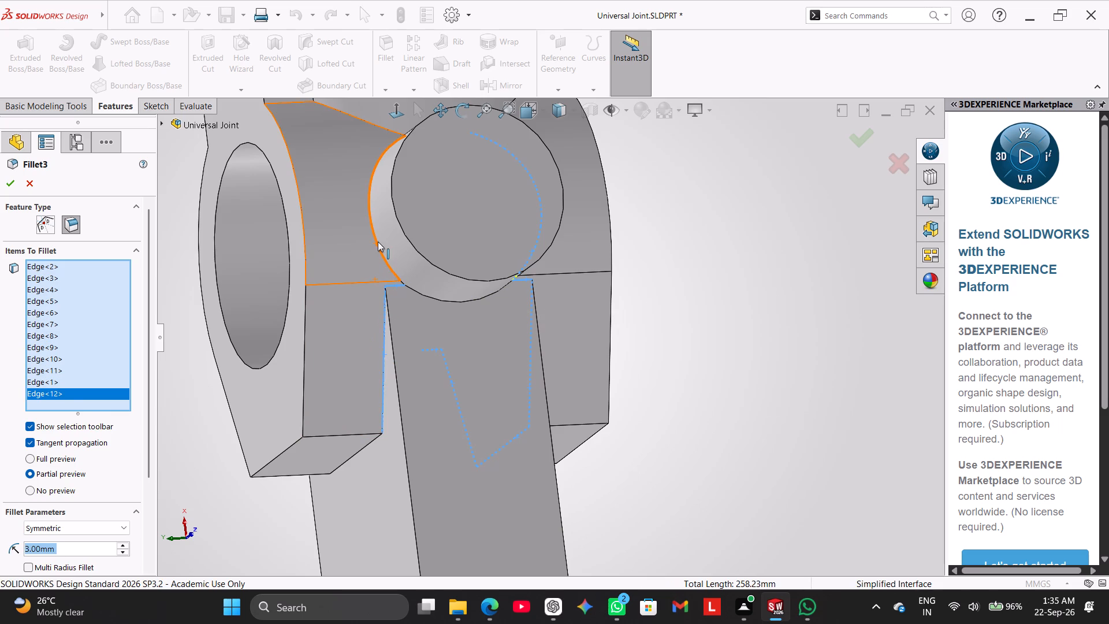
left_click(378, 242)
Add the two curved edges where the tall bored cylinder meets the hub on either side of this cross boss.
middle_click_drag(412, 294, 439, 344)
scroll(430, 280, "up", 2)
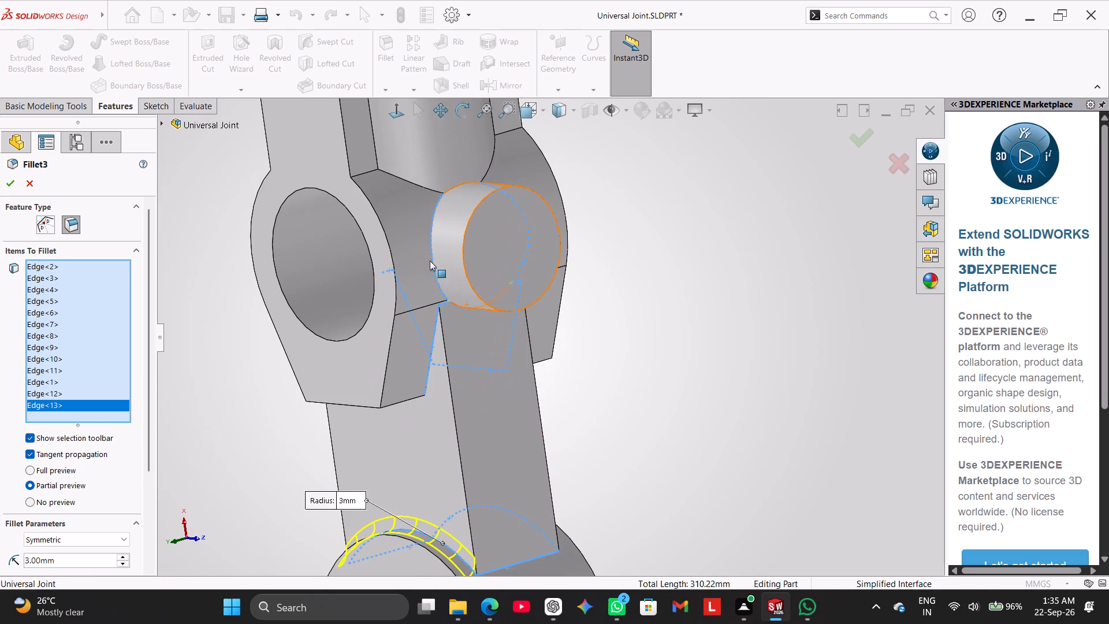
scroll(430, 256, "down", 1)
left_click(421, 174)
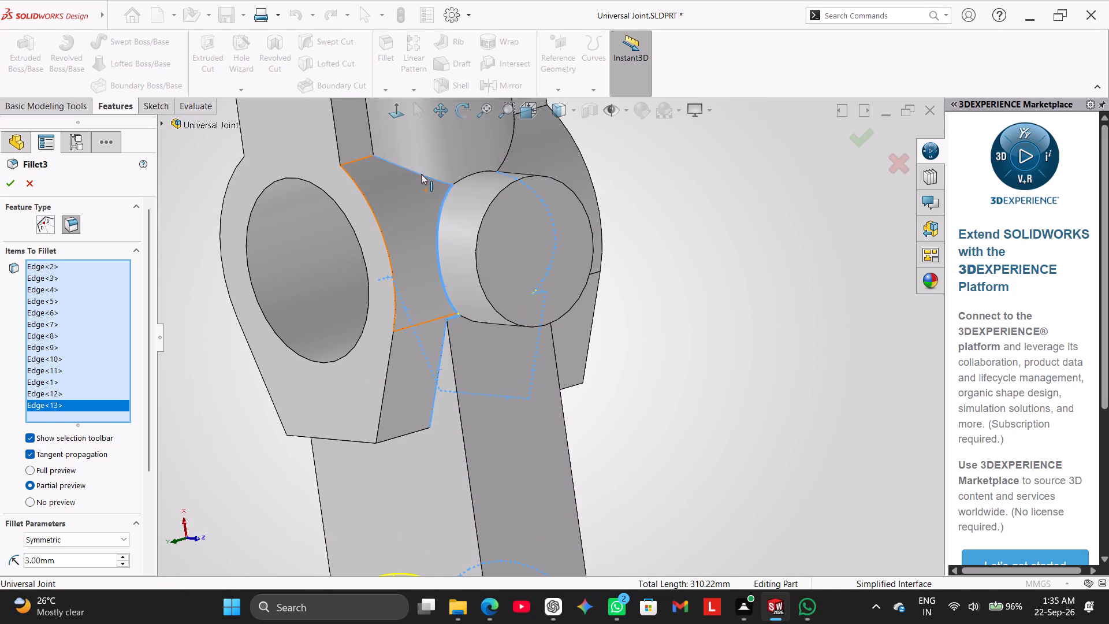
scroll(604, 225, "up", 2)
scroll(602, 193, "down", 1)
middle_click_drag(603, 197, 602, 214)
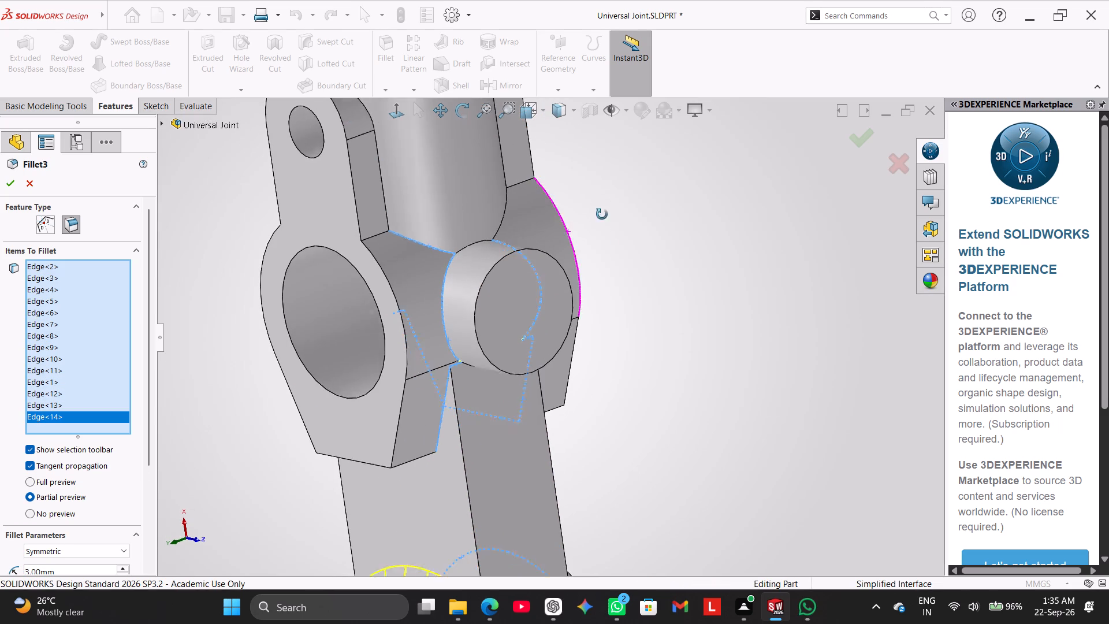
middle_click_drag(602, 214, 592, 238)
left_click(501, 216)
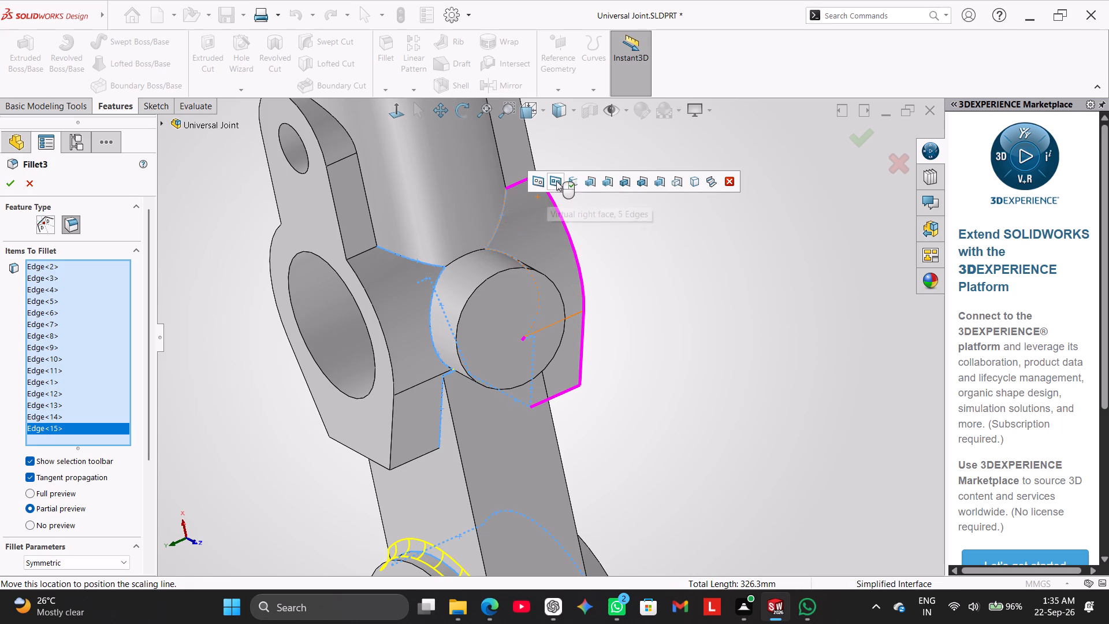
Add three edges where the arm plates meet the side of the tall bored cylinder to the 3 mm fillet selection.
middle_click_drag(643, 258, 648, 317)
scroll(628, 248, "up", 2)
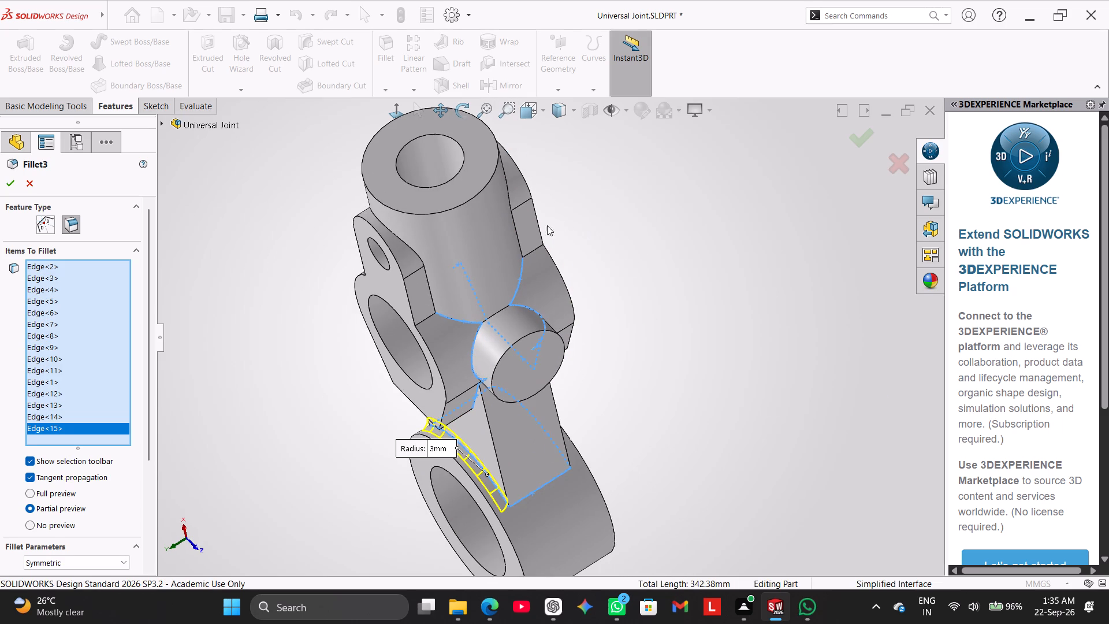
left_click(517, 233)
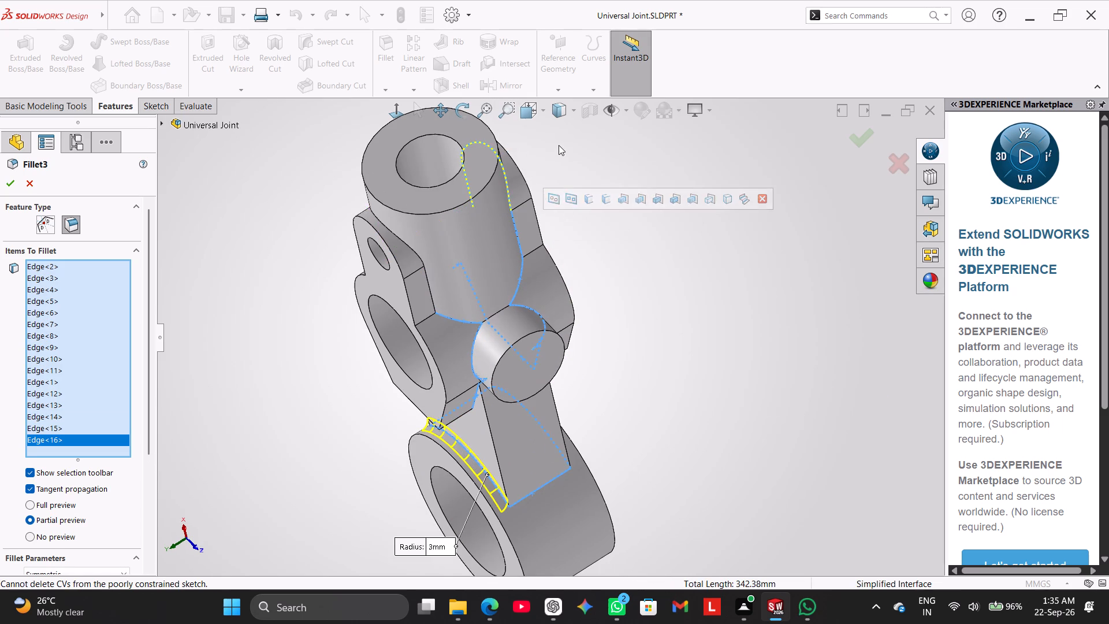
middle_click_drag(557, 152, 548, 245)
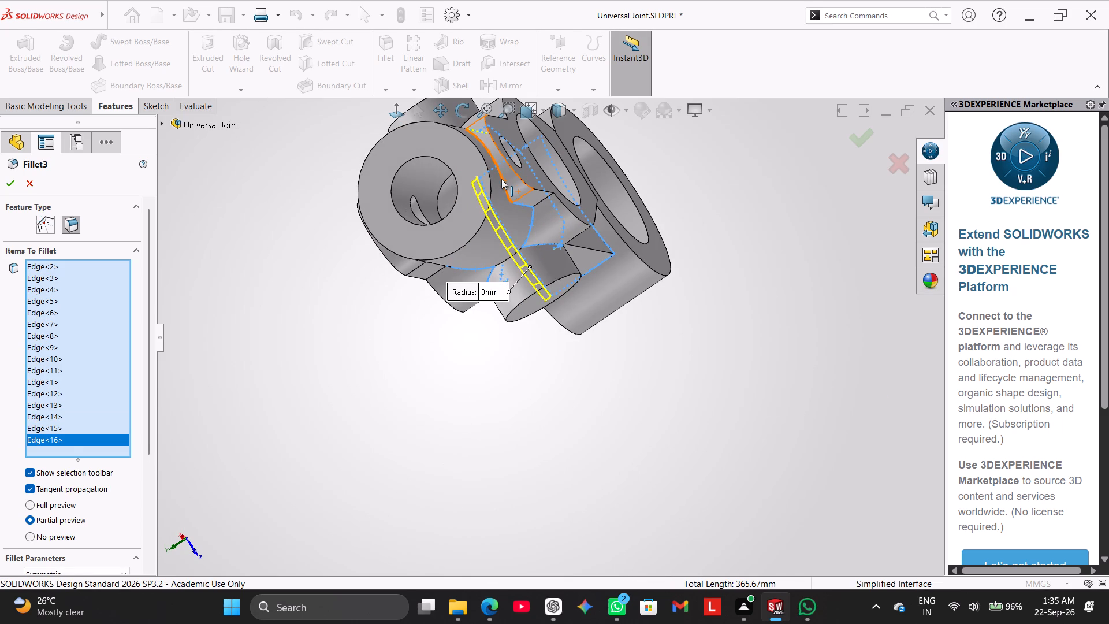
left_click(501, 179)
middle_click_drag(481, 207, 492, 346)
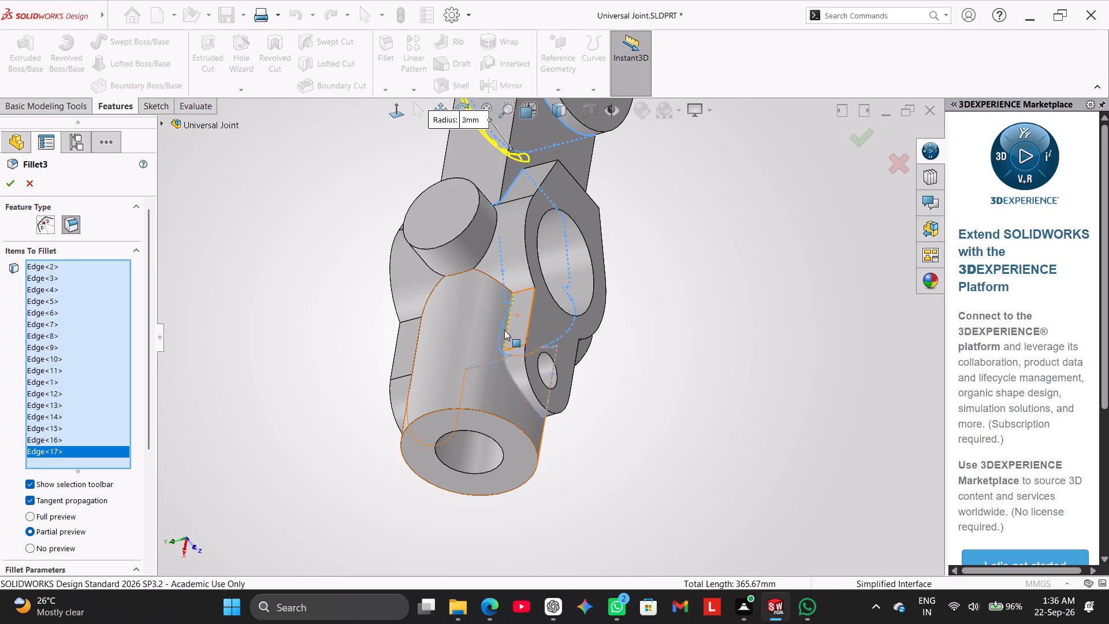
scroll(504, 332, "down", 5)
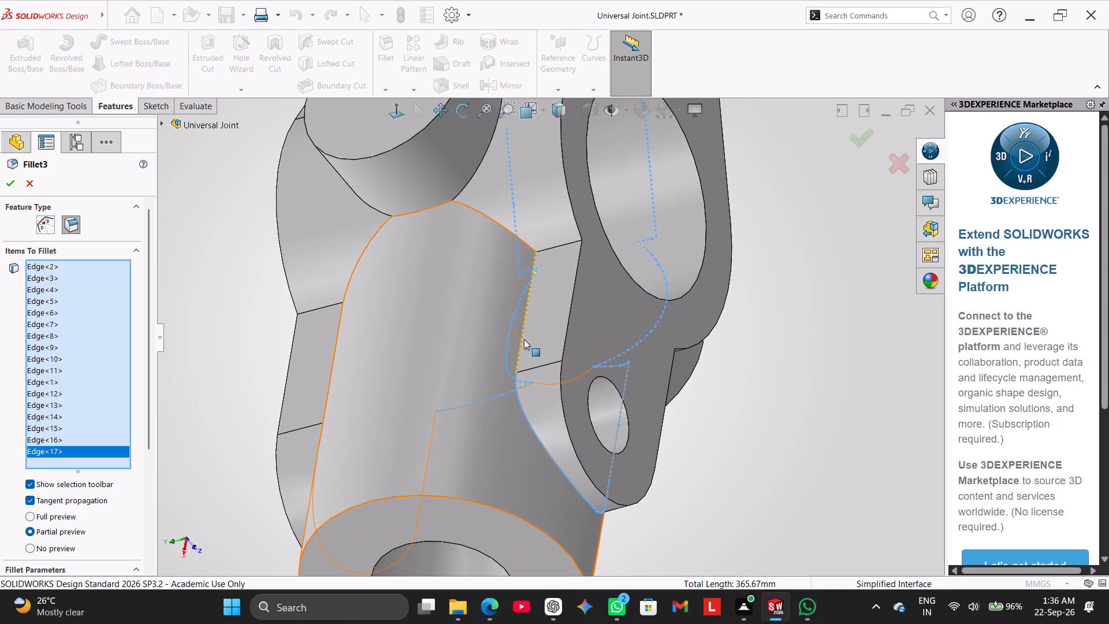
left_click(525, 360)
Add the two curved edges where the tall bored cylinder meets the hub beside the opposite cross boss.
scroll(550, 322, "up", 2)
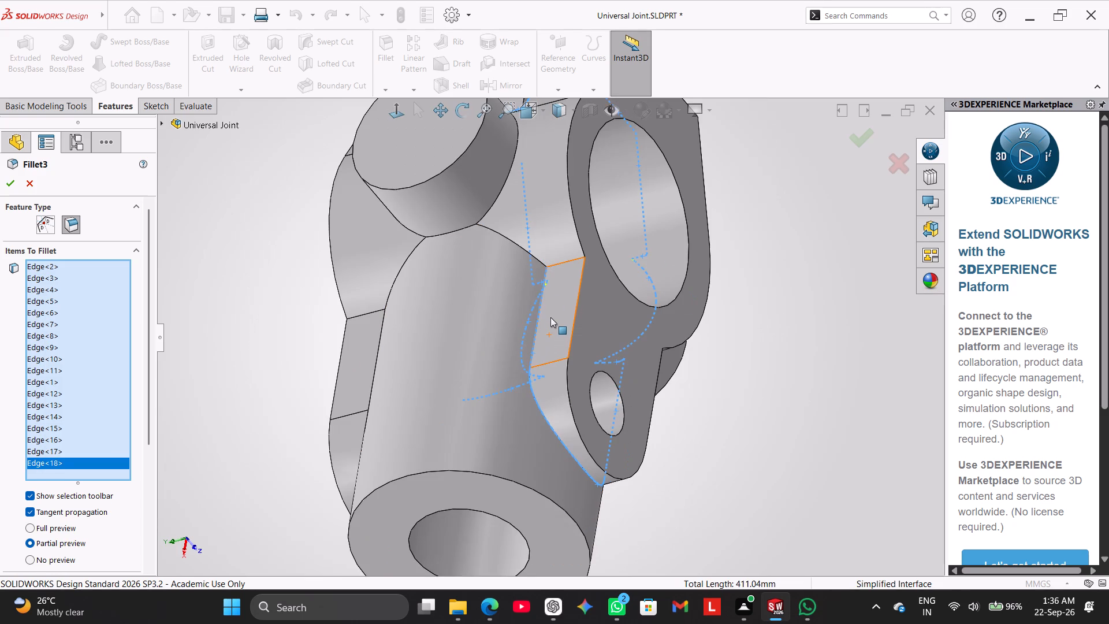
left_click(526, 248)
scroll(457, 257, "up", 1)
middle_click_drag(462, 264, 513, 277)
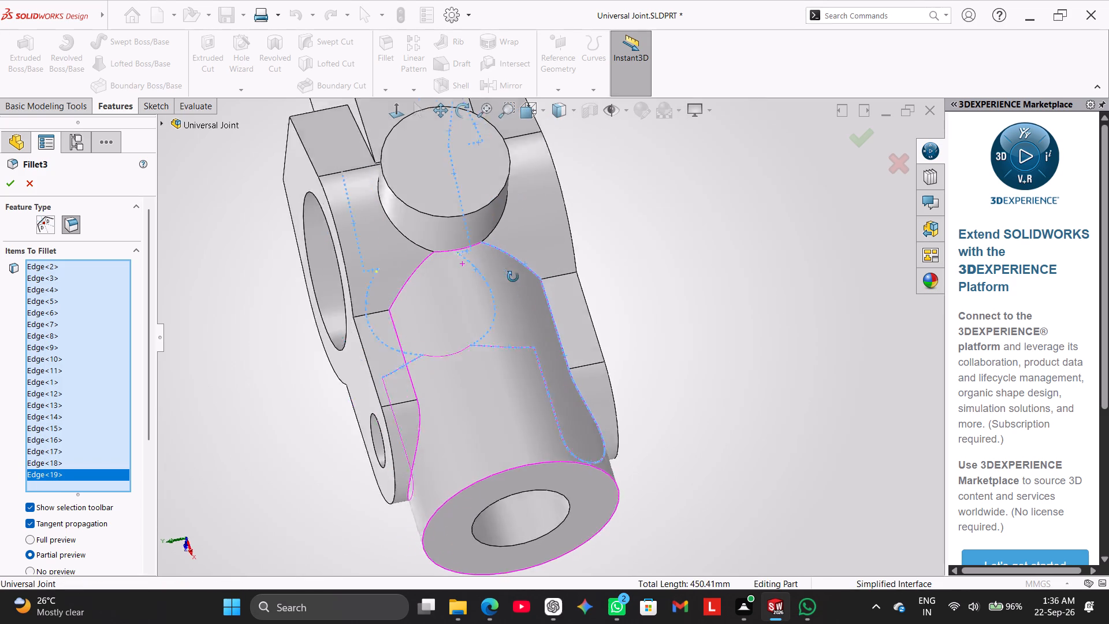
middle_click_drag(513, 277, 530, 273)
left_click(420, 262)
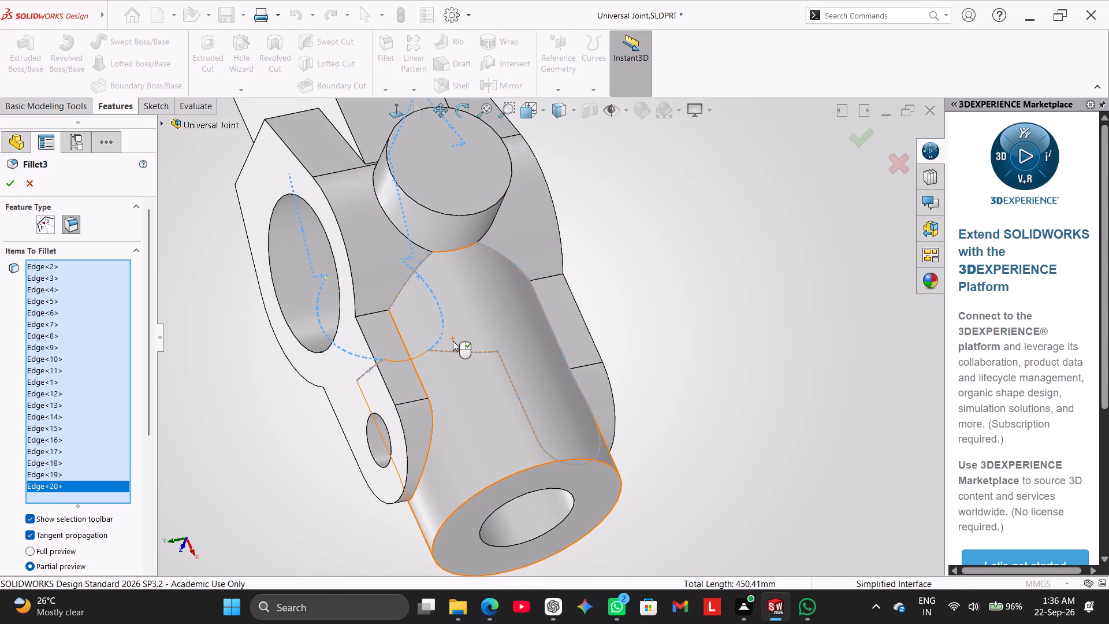
Add the two curved base edges of the opposite cross boss to the 3 mm fillet selection.
middle_click_drag(448, 308, 468, 306)
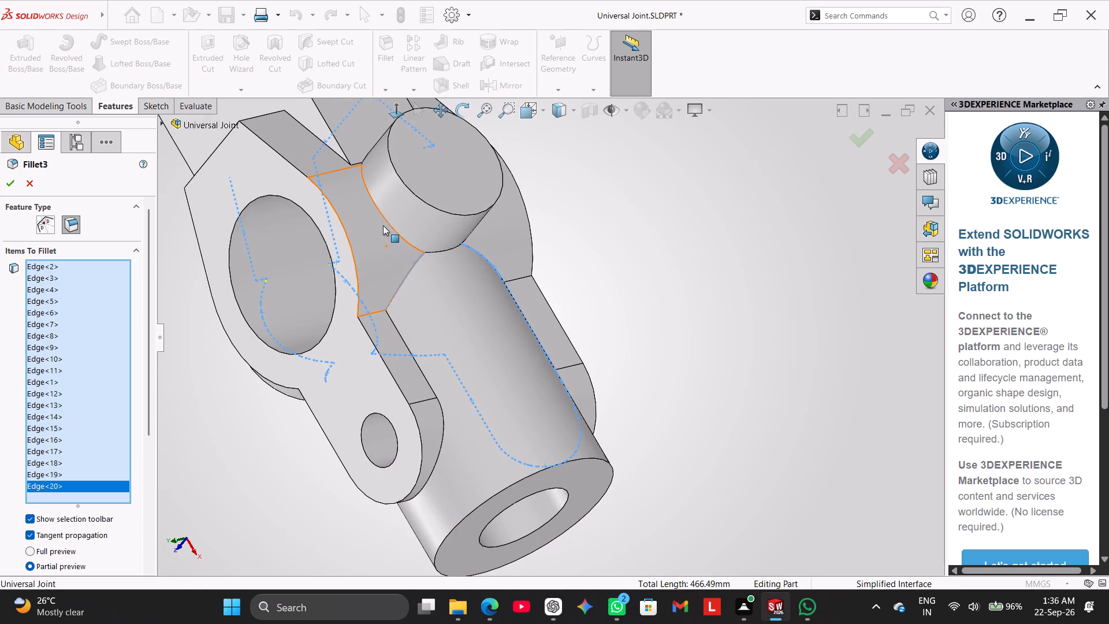
left_click(384, 221)
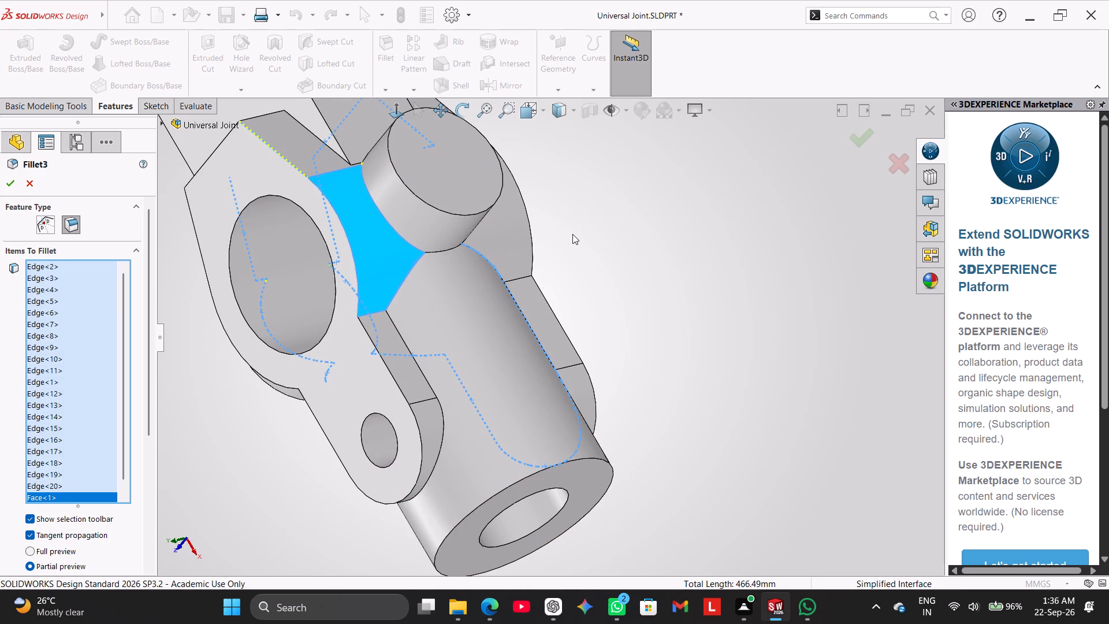
right_click(103, 495)
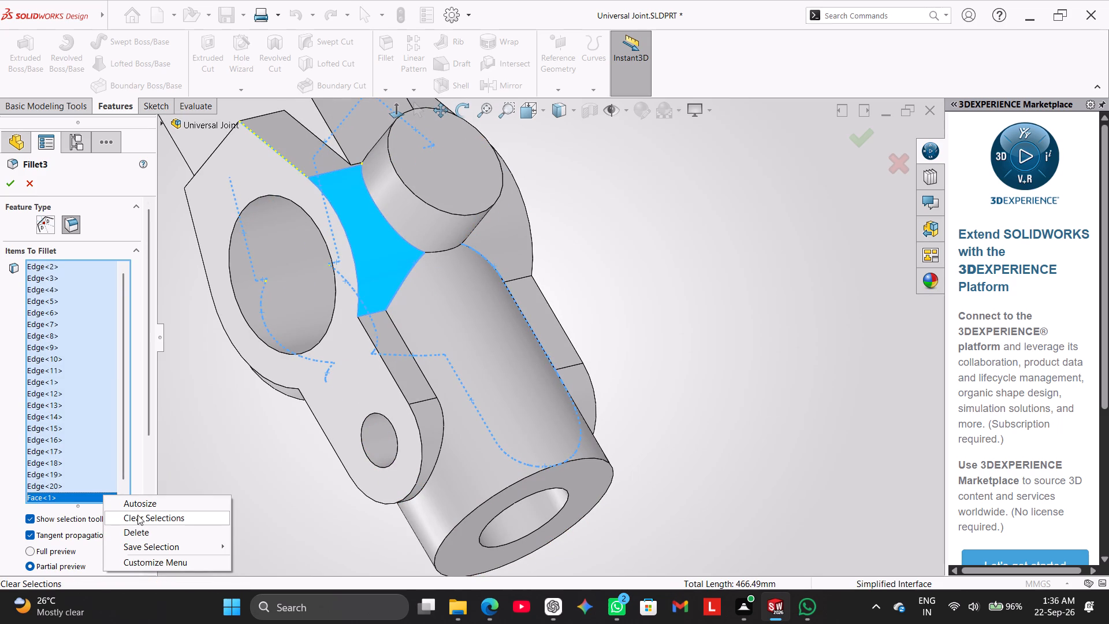
left_click(142, 526)
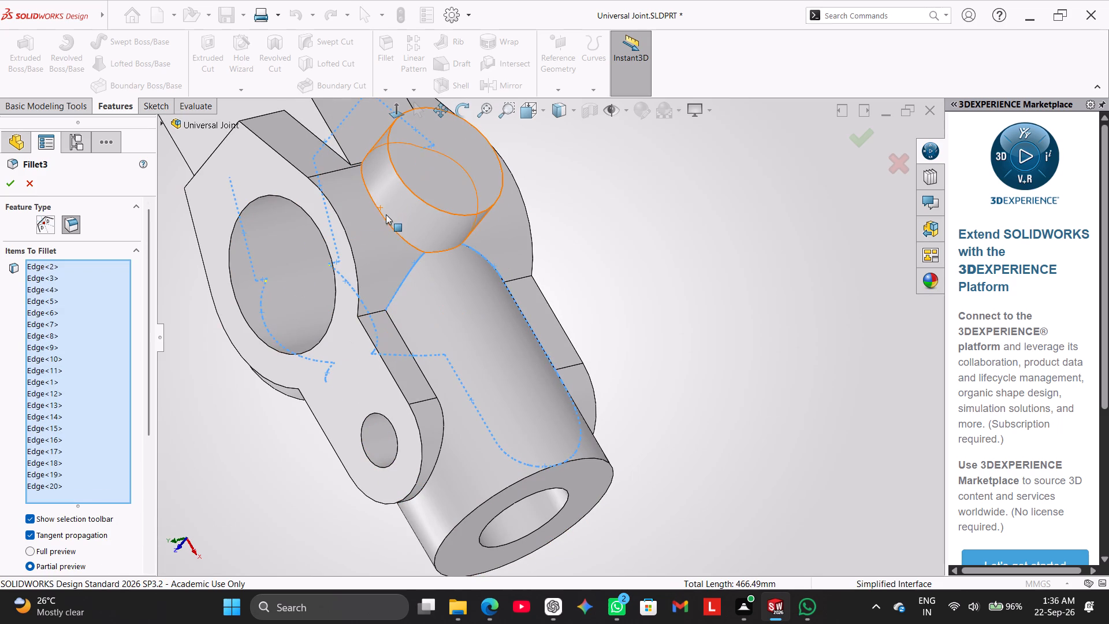
left_click(385, 215)
middle_click_drag(563, 234, 452, 344)
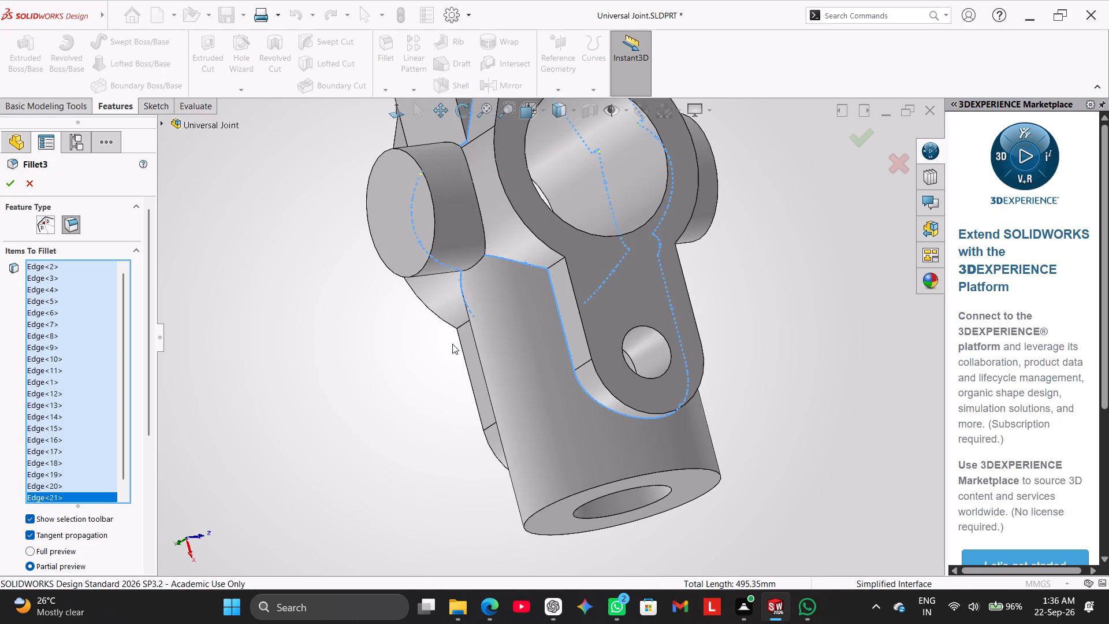
left_click(482, 241)
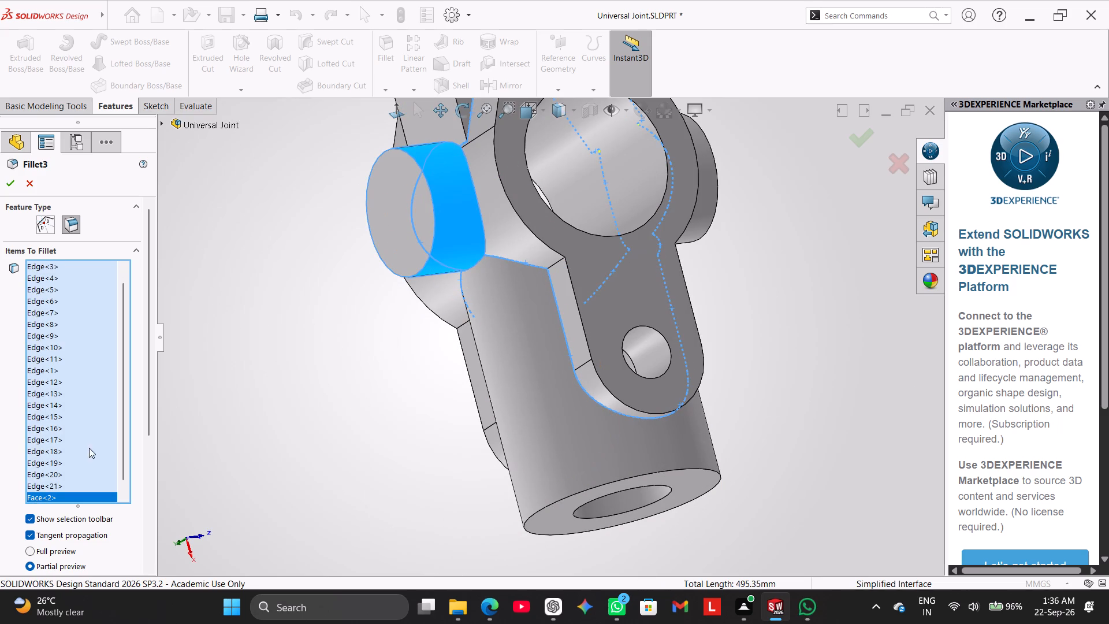
right_click(49, 500)
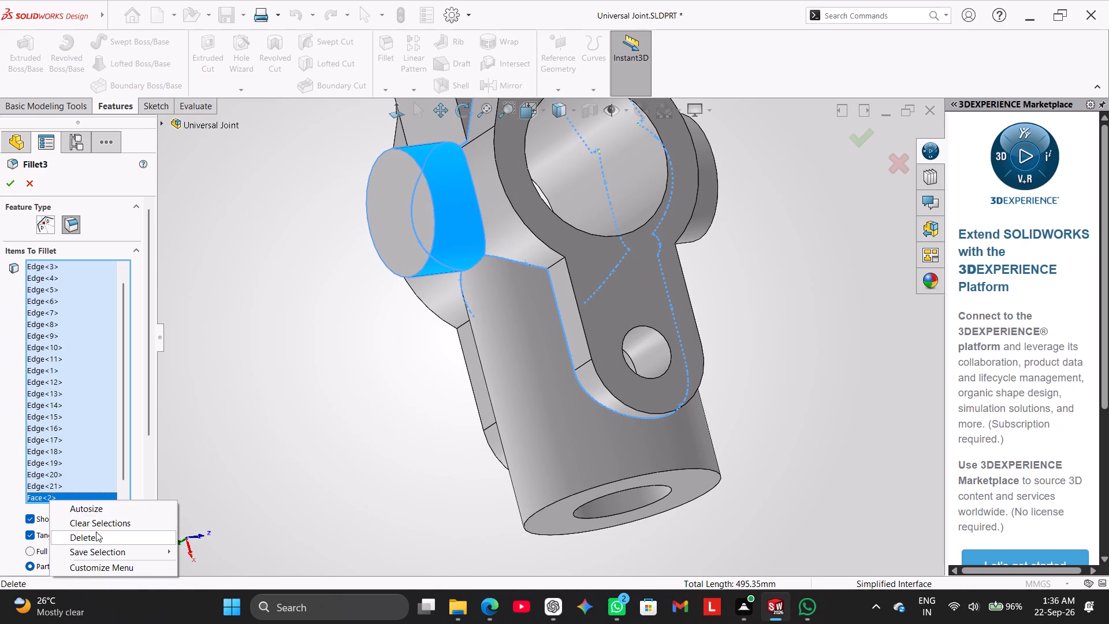
left_click(97, 532)
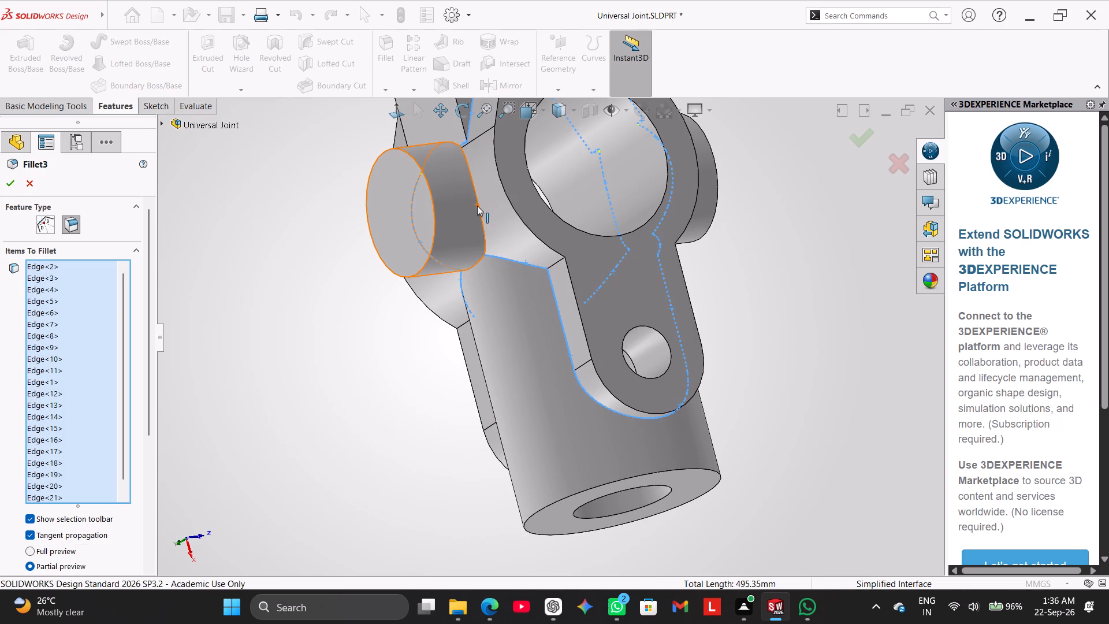
left_click(477, 206)
Add the arm plate's two straight edges and its rounded end edge against the tall bored cylinder to the fillet selection.
middle_click_drag(371, 378, 410, 337)
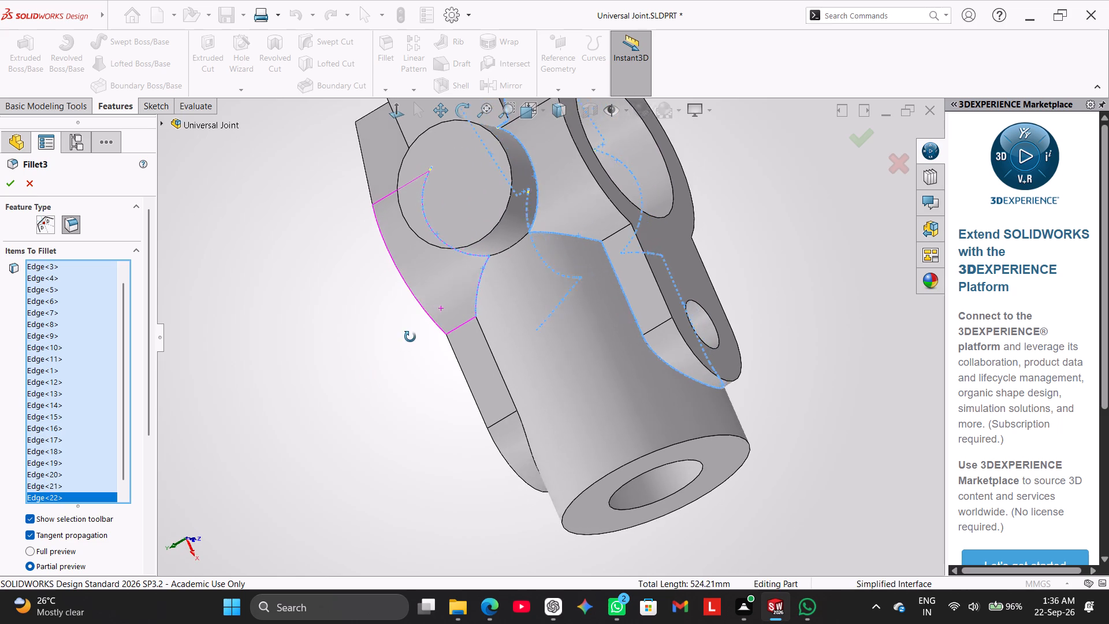
middle_click_drag(410, 337, 412, 338)
middle_click_drag(366, 438, 414, 394)
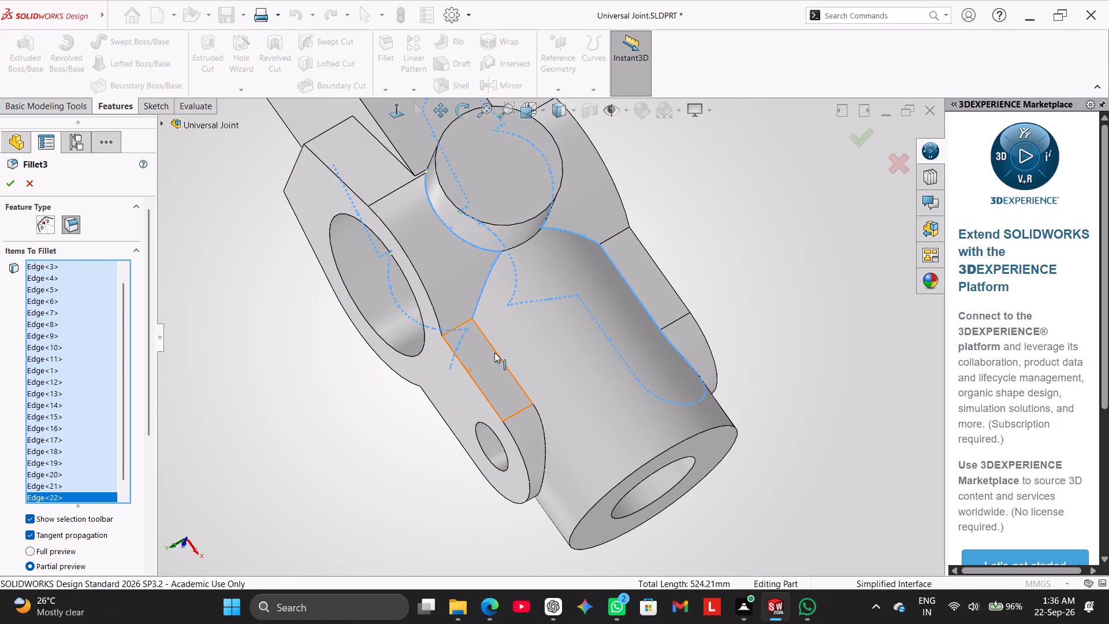
left_click(494, 352)
middle_click_drag(412, 518, 430, 434)
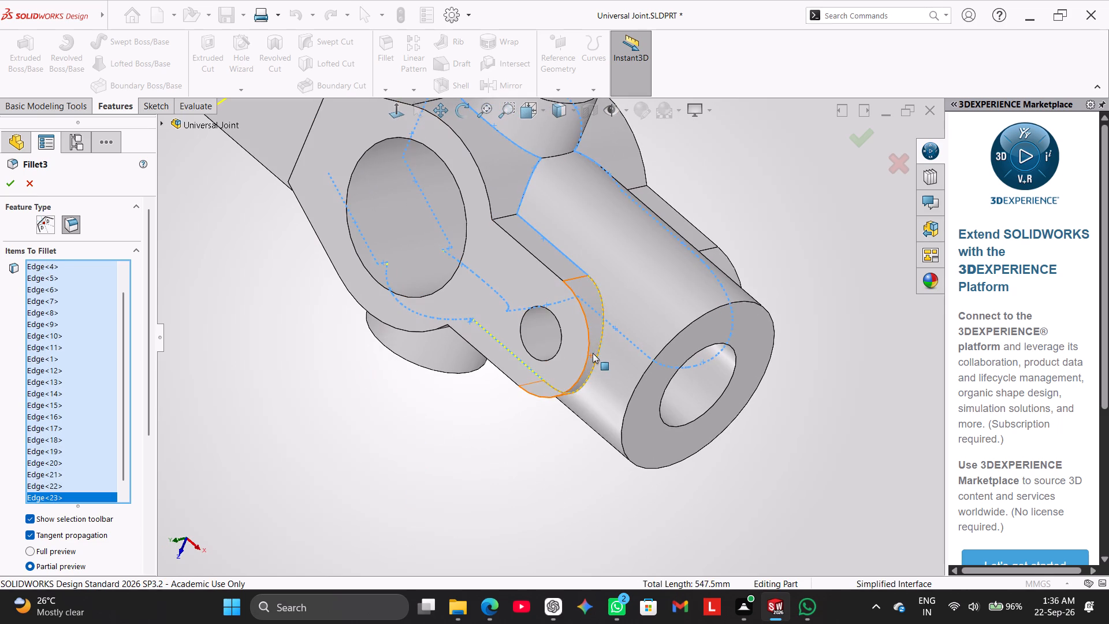
left_click(593, 370)
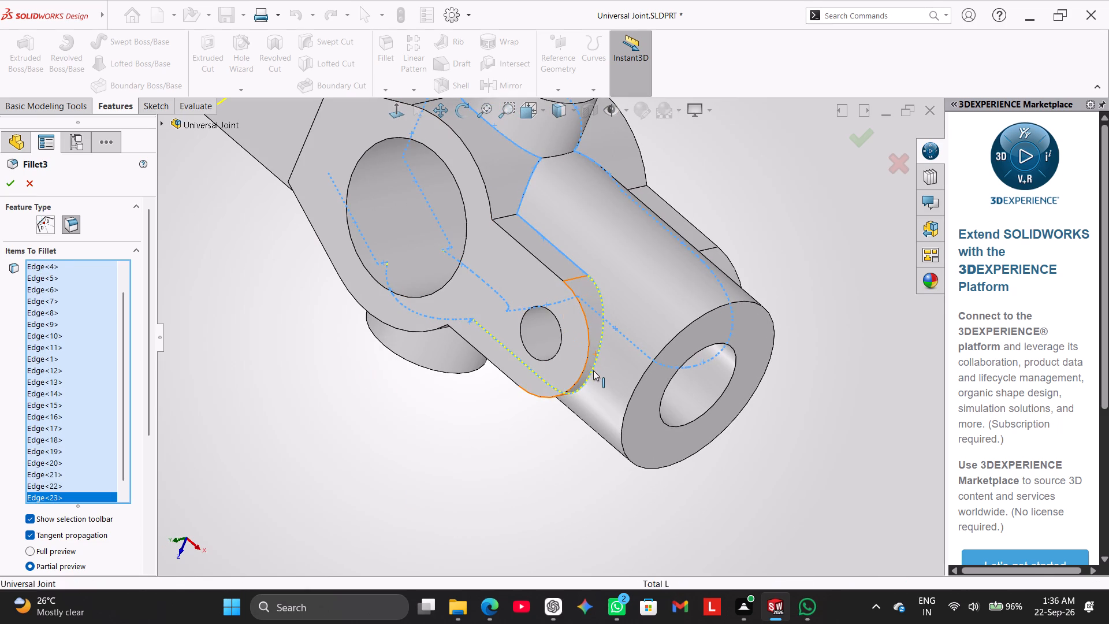
middle_click_drag(483, 490, 563, 392)
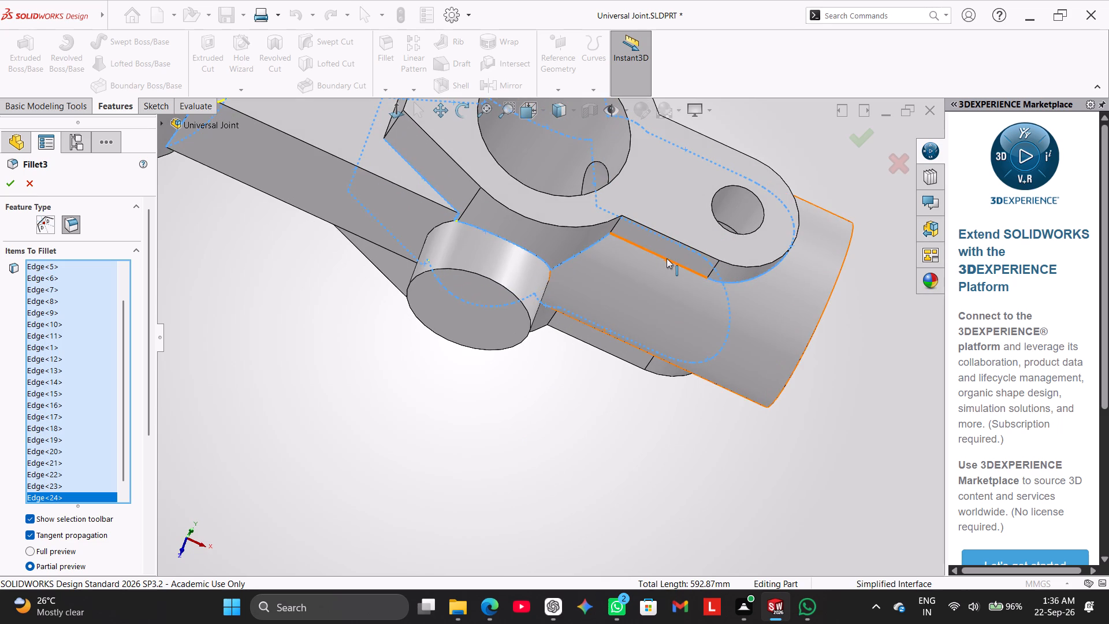
left_click(667, 258)
Add the same arm plate's straight end edge where it meets the face of the web.
scroll(524, 391, "up", 3)
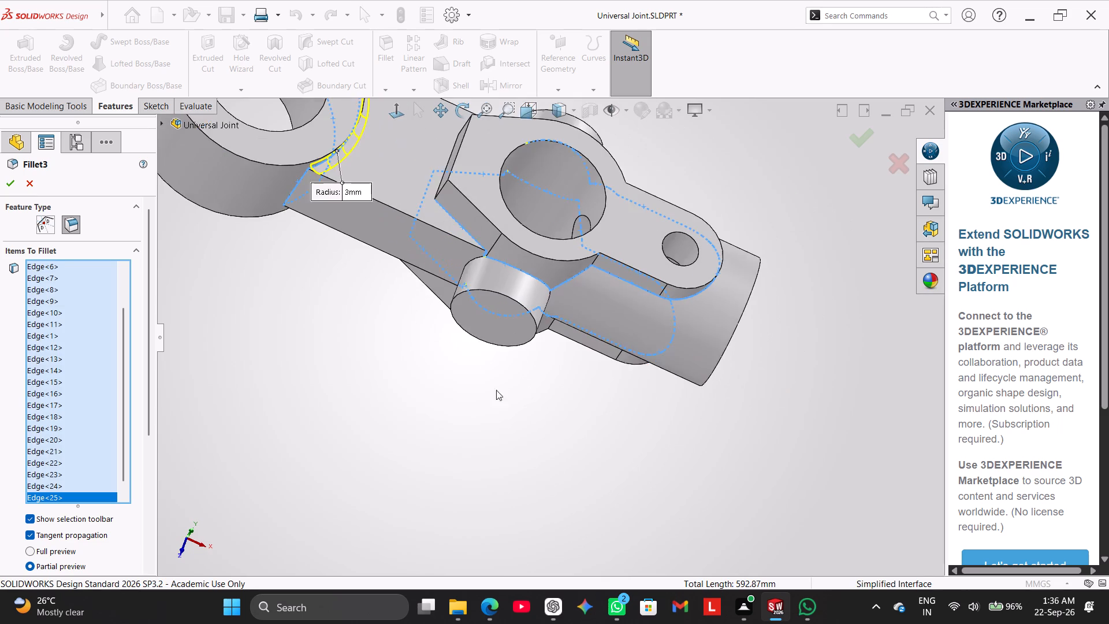
scroll(496, 390, "up", 2)
middle_click_drag(375, 342, 513, 268)
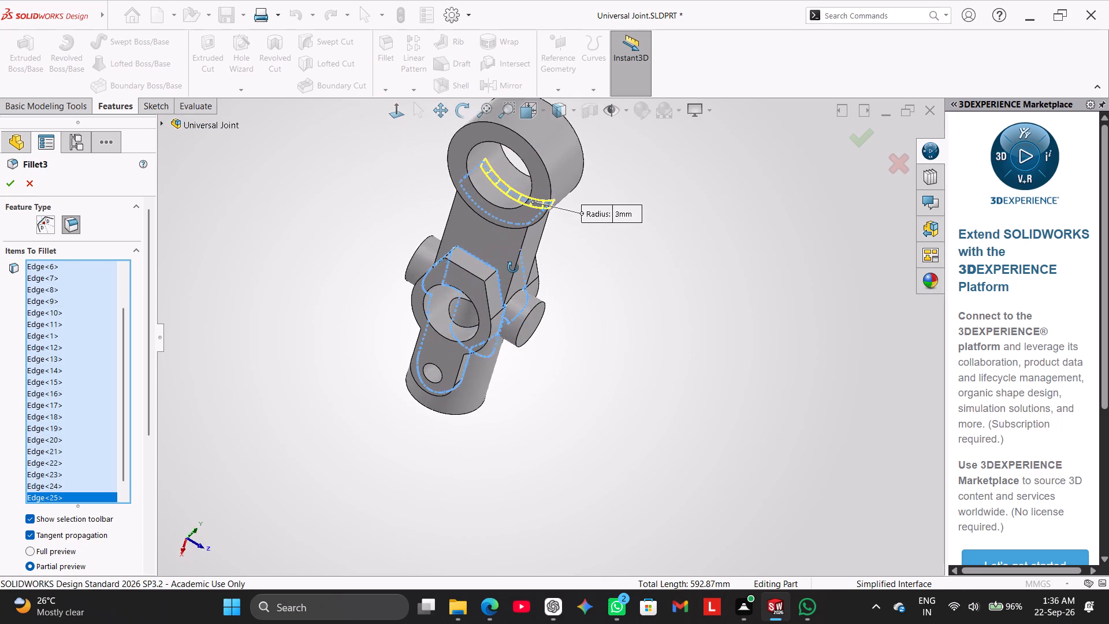
middle_click_drag(513, 268, 373, 369)
scroll(513, 380, "down", 2)
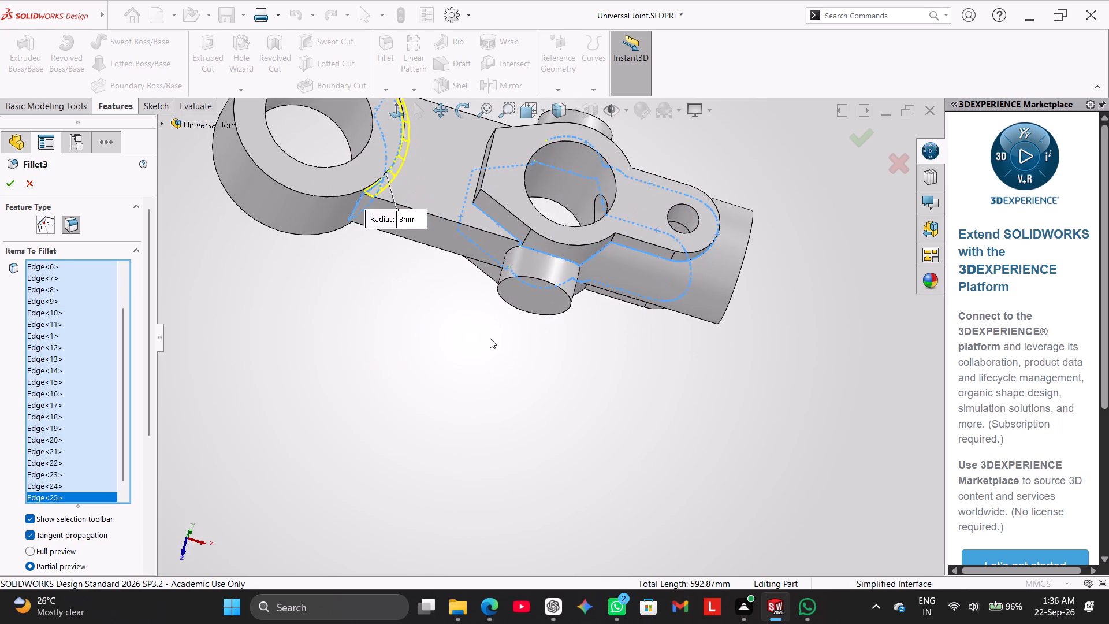
middle_click_drag(490, 338, 508, 412)
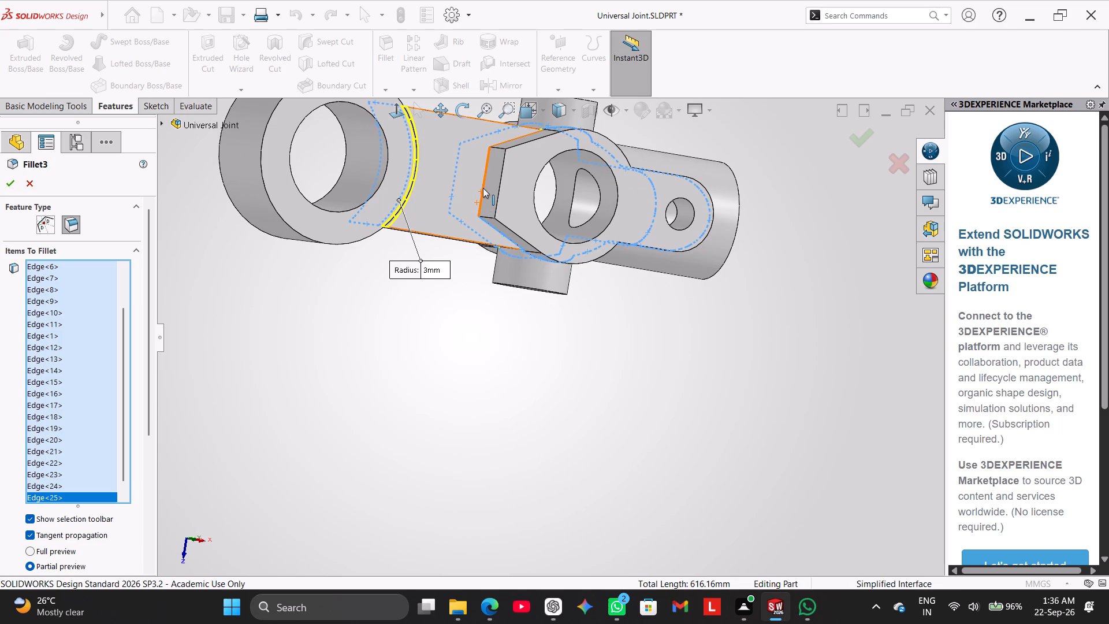
left_click(483, 188)
Add the arm plate's slanted edge against the web, between its end edge and the cross boss.
middle_click_drag(512, 385, 508, 478)
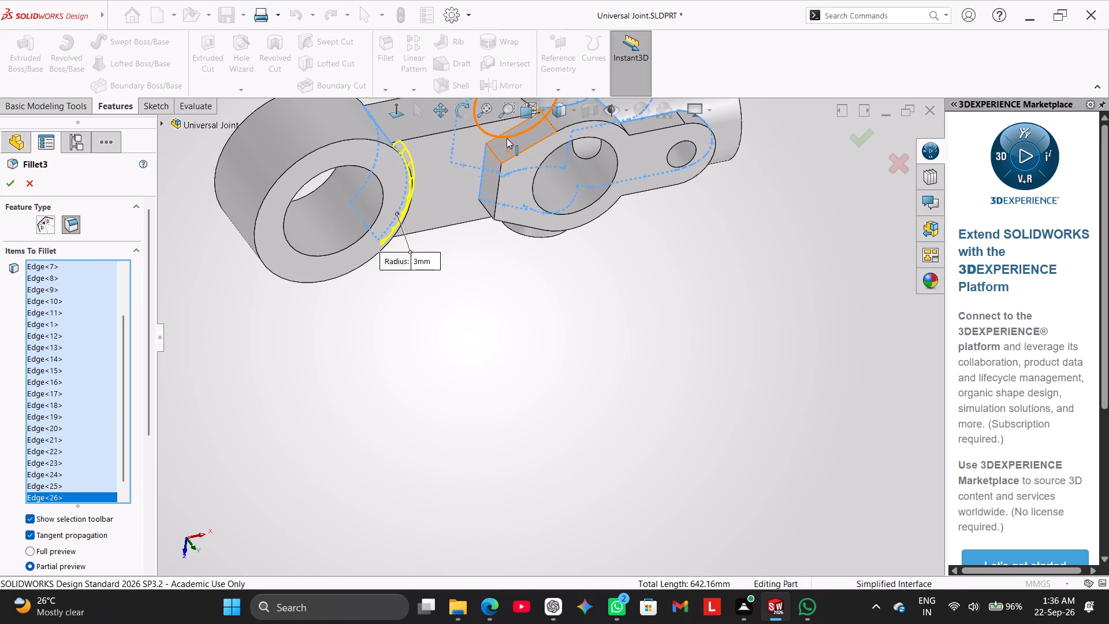
left_click(507, 134)
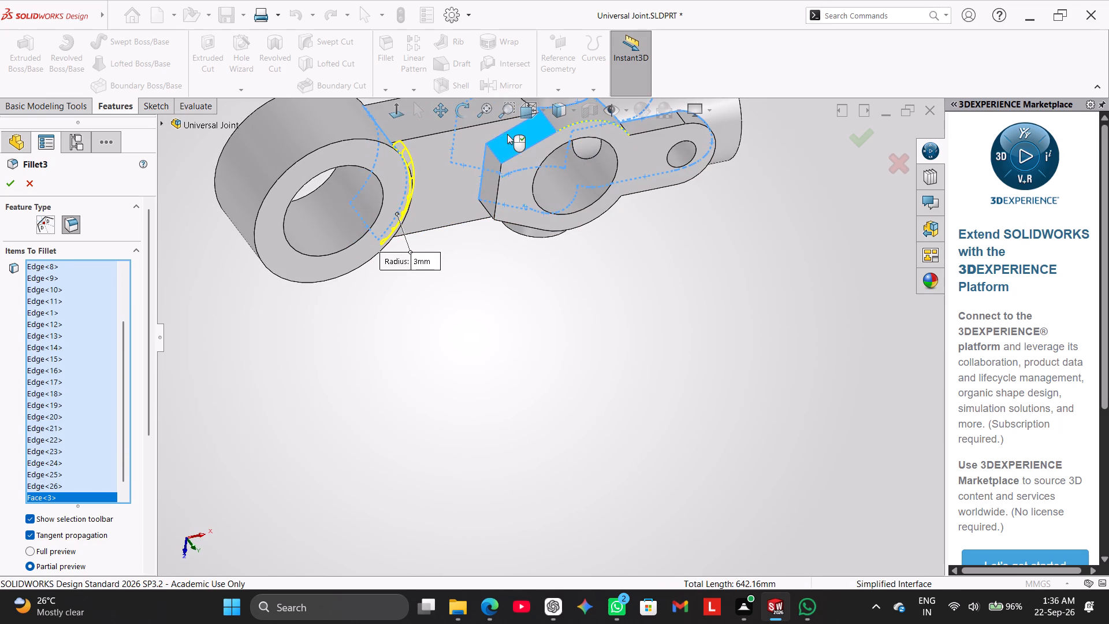
right_click(506, 144)
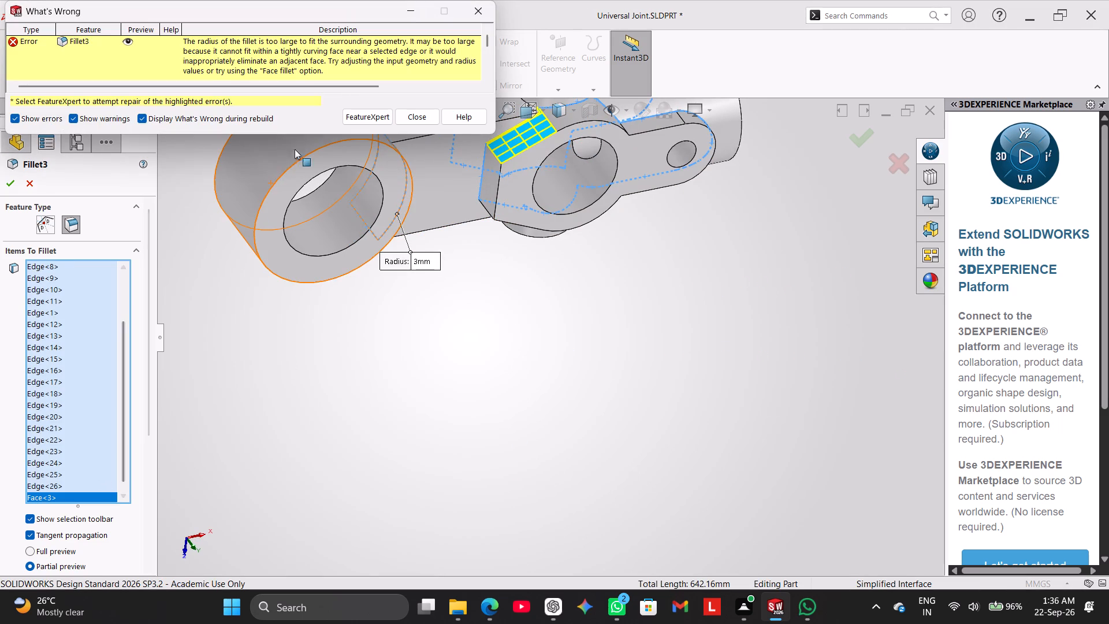
left_click(424, 117)
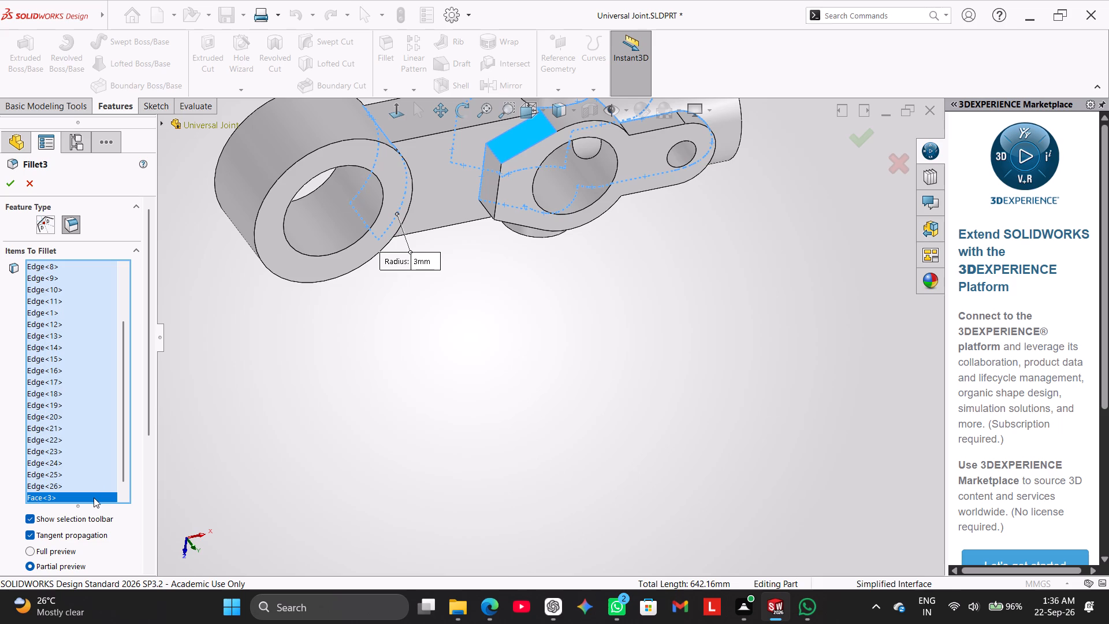
right_click(94, 497)
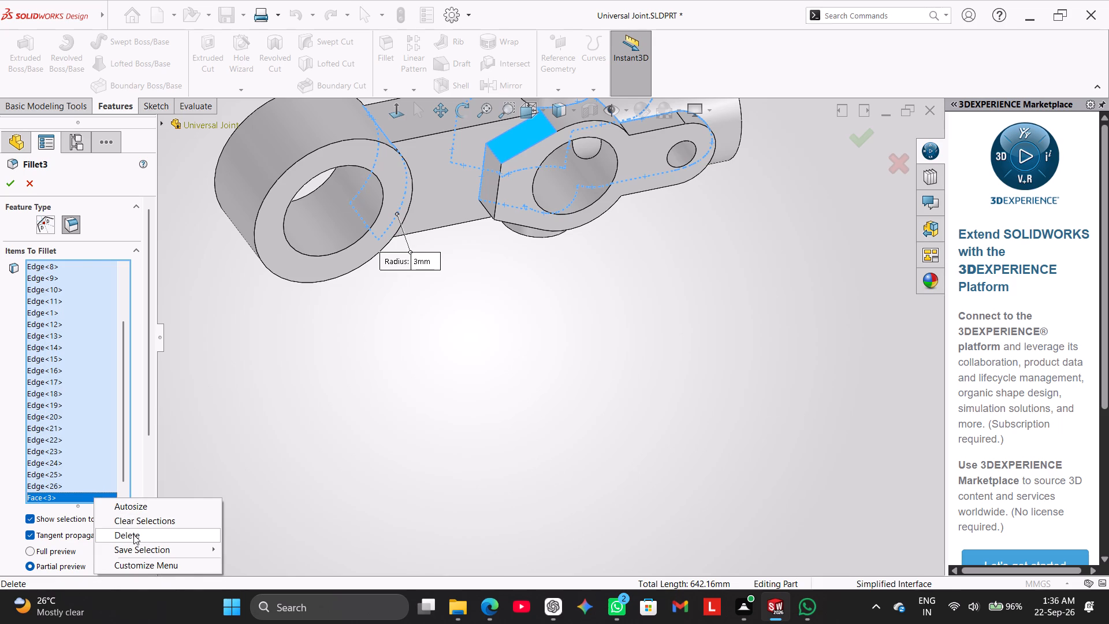
left_click(133, 534)
scroll(500, 211, "down", 3)
scroll(515, 188, "up", 3)
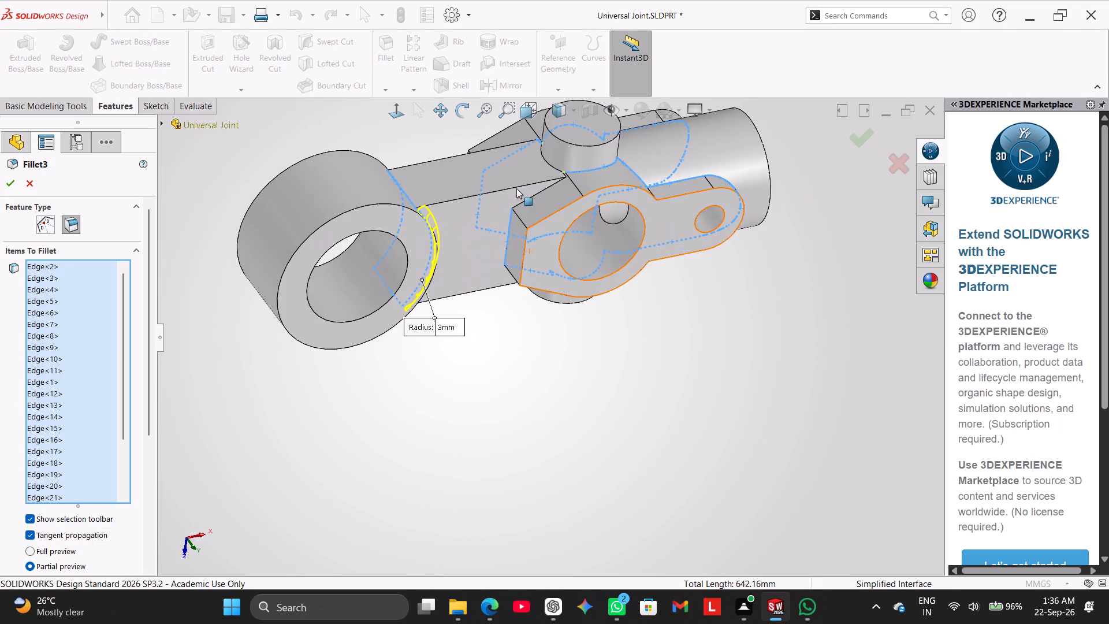
scroll(516, 188, "down", 4)
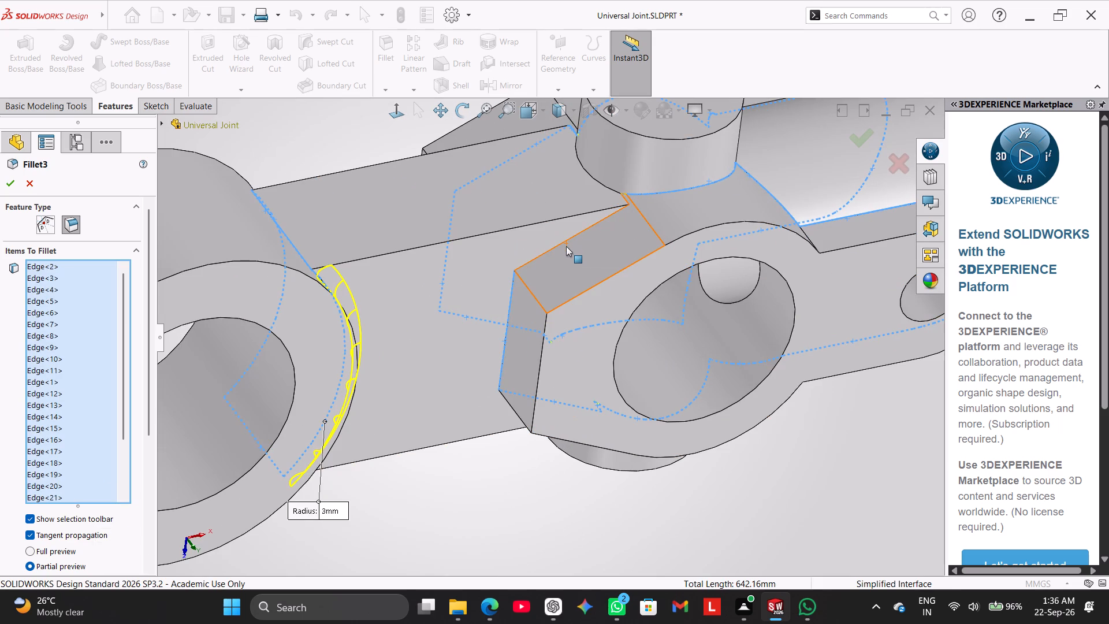
left_click(565, 242)
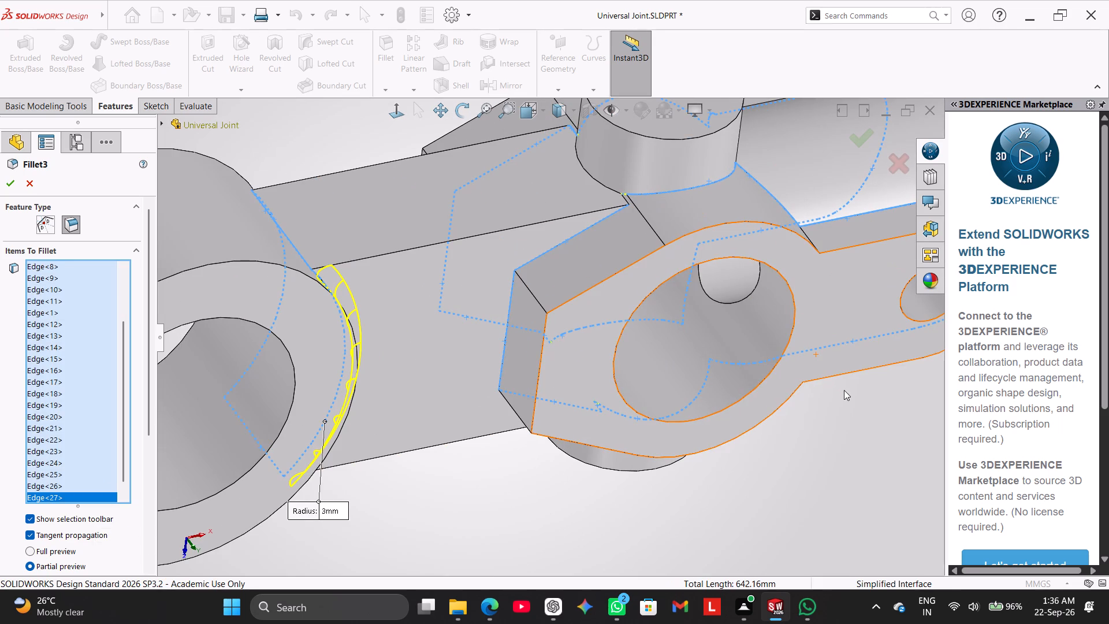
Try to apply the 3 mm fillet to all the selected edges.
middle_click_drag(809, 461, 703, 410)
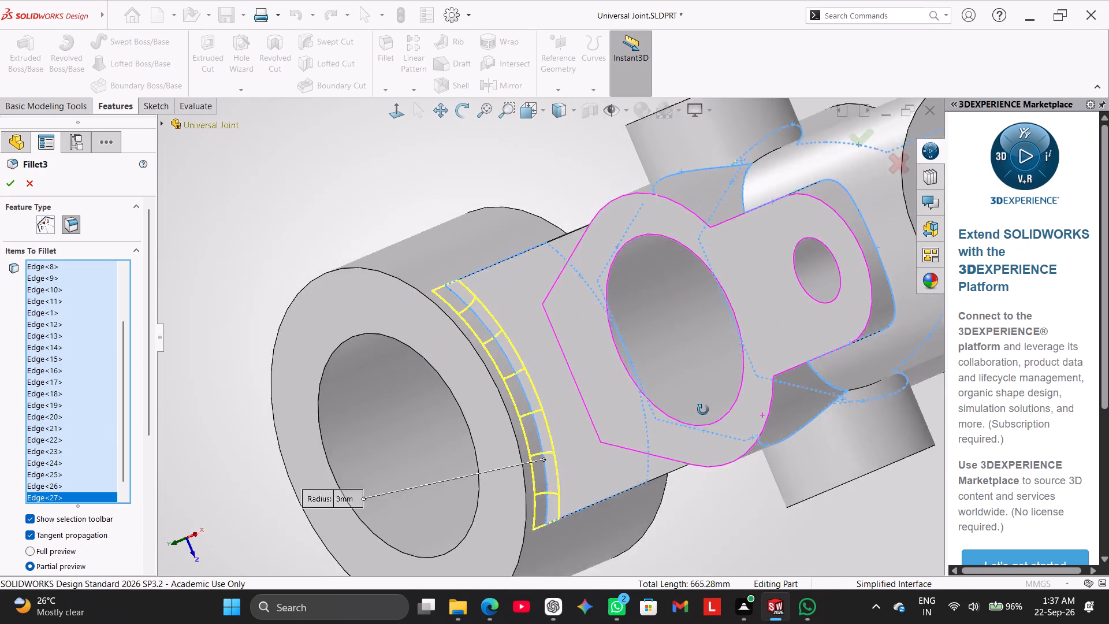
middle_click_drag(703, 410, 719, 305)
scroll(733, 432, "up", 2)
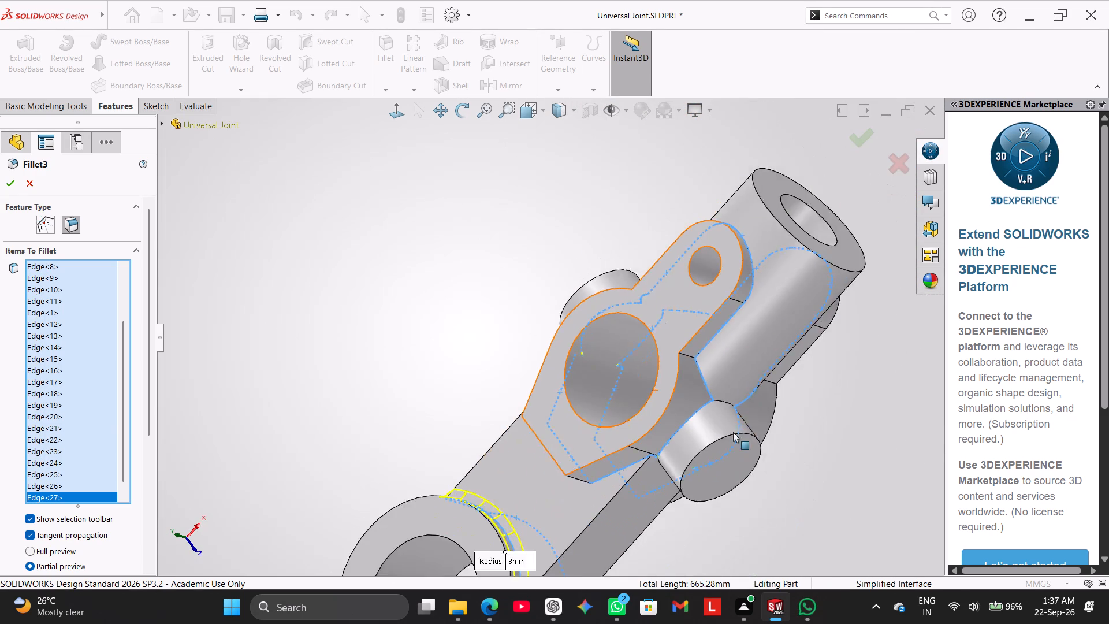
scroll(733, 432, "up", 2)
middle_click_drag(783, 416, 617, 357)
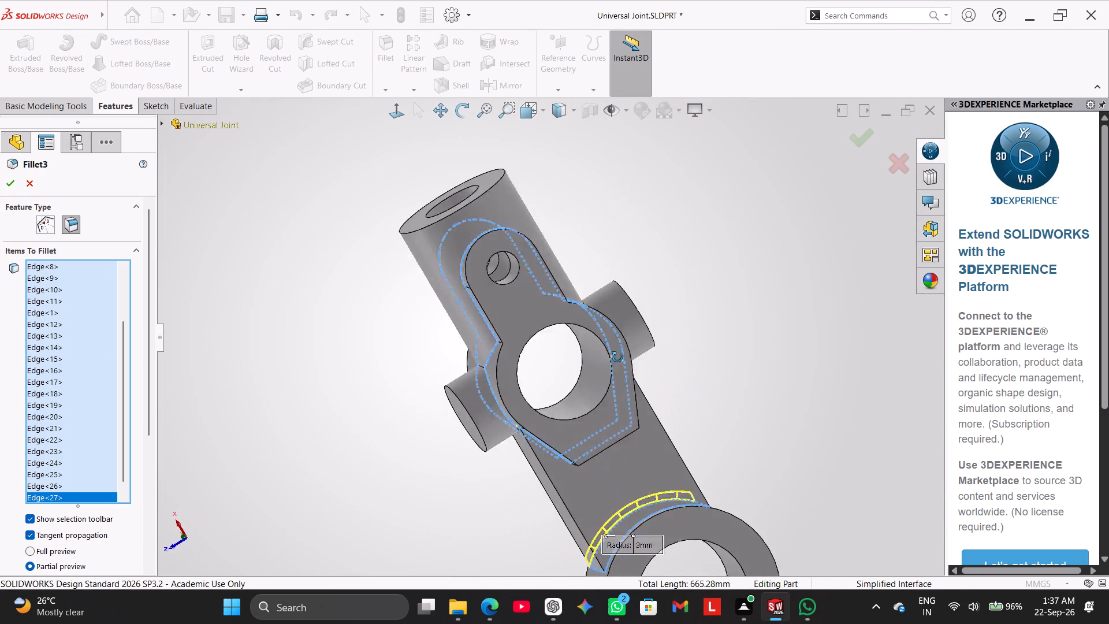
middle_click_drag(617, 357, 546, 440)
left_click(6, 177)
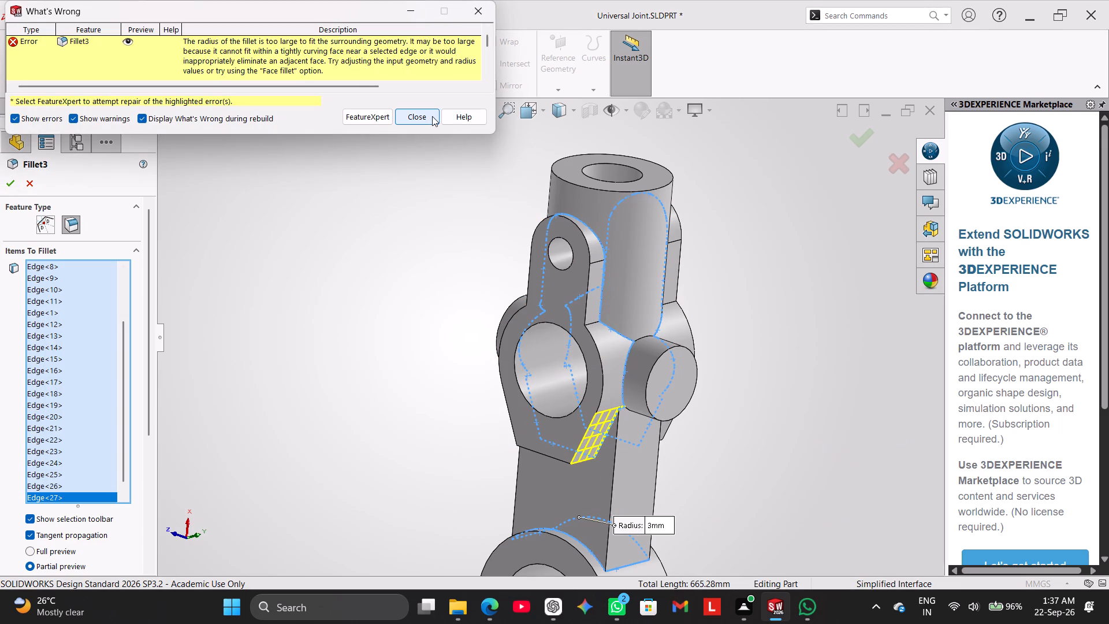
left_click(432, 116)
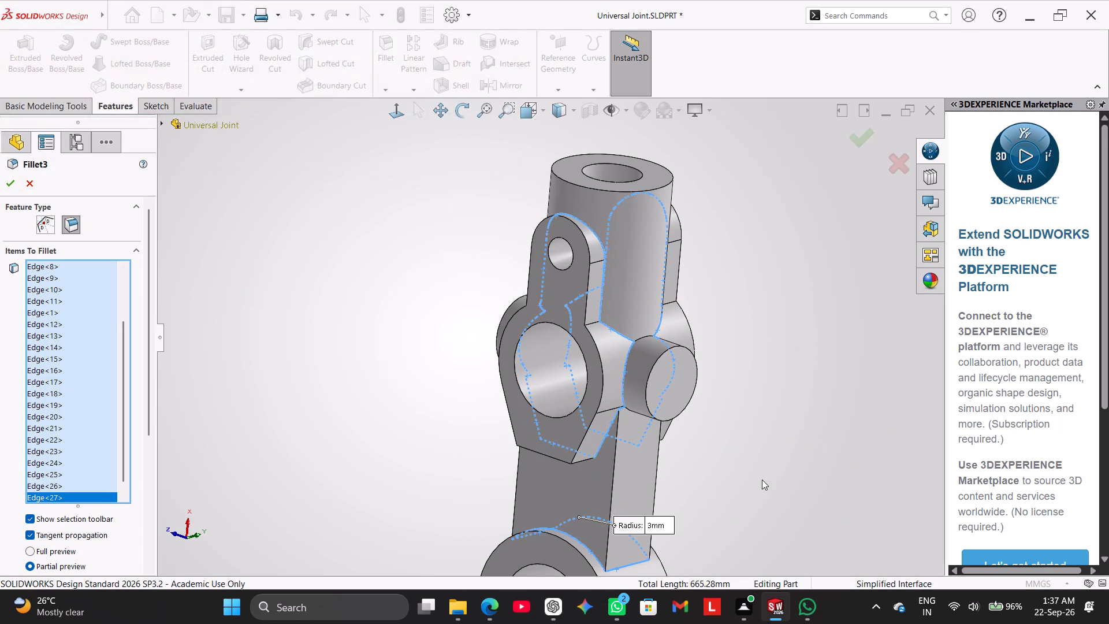
Remove the short web edge beside the cross boss's base from the fillet selection.
middle_click_drag(739, 424, 735, 332)
scroll(705, 380, "down", 2)
scroll(663, 406, "down", 3)
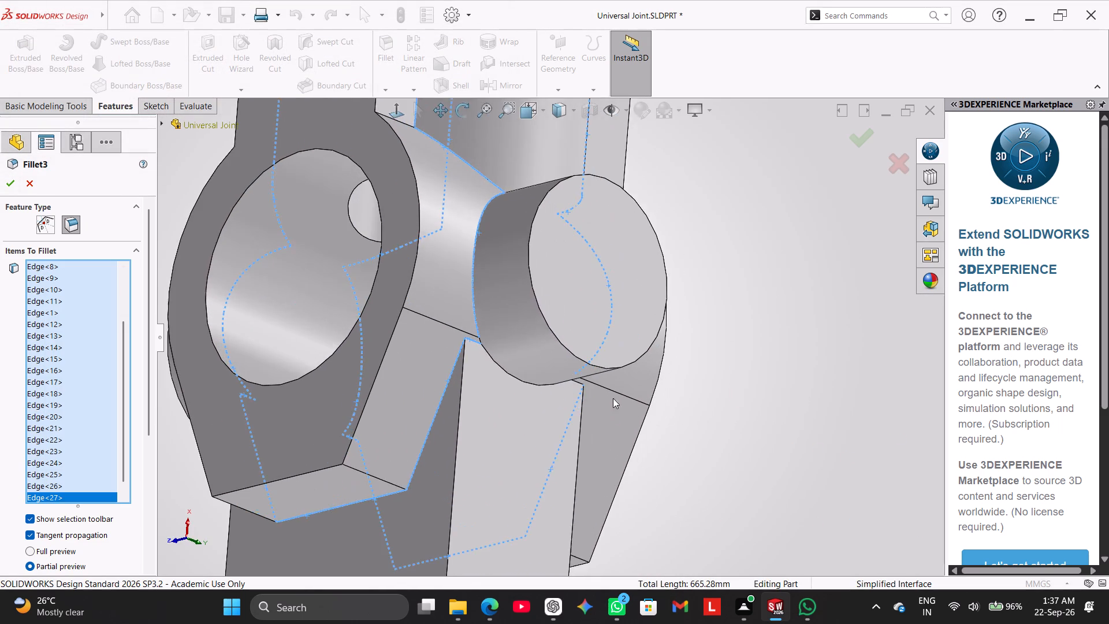
scroll(485, 353, "down", 2)
middle_click_drag(787, 448, 727, 422)
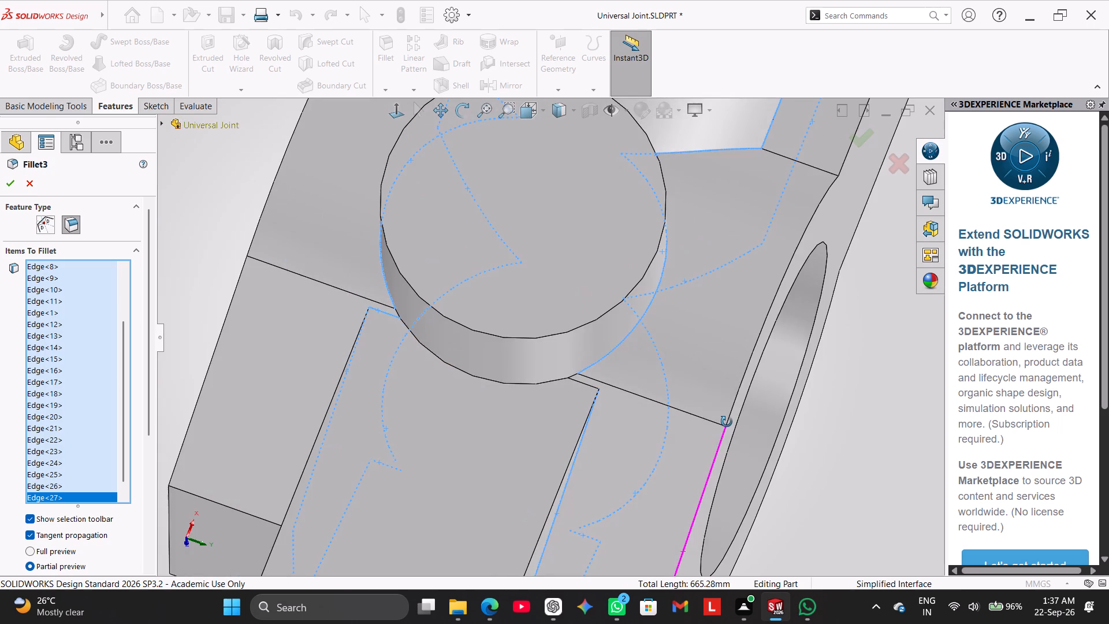
middle_click_drag(727, 422, 747, 429)
left_click(389, 313)
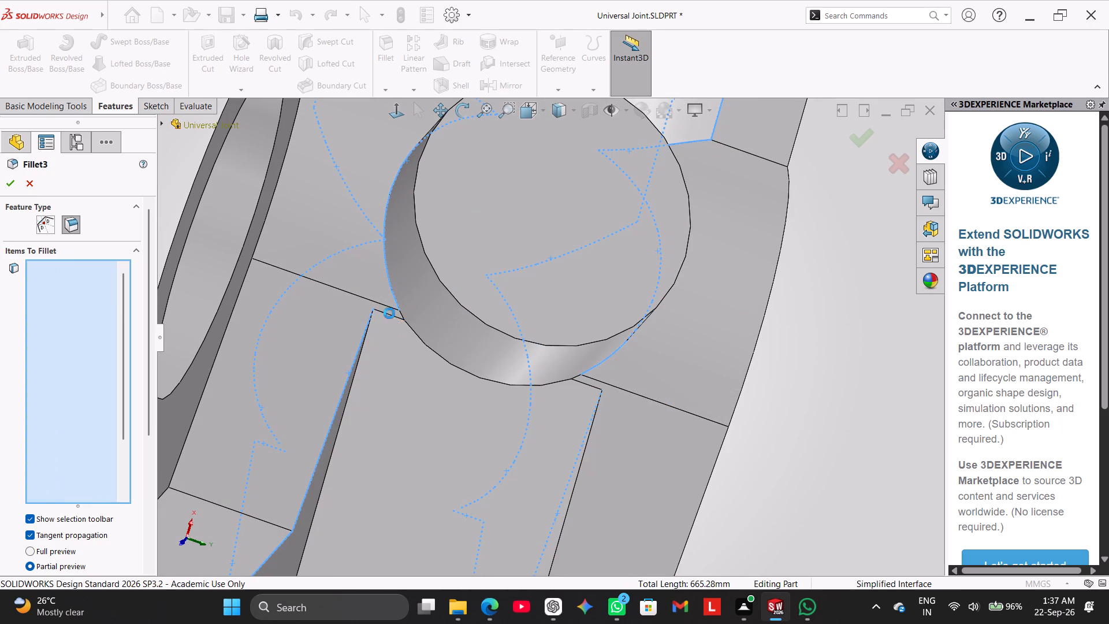
scroll(397, 398, "up", 3)
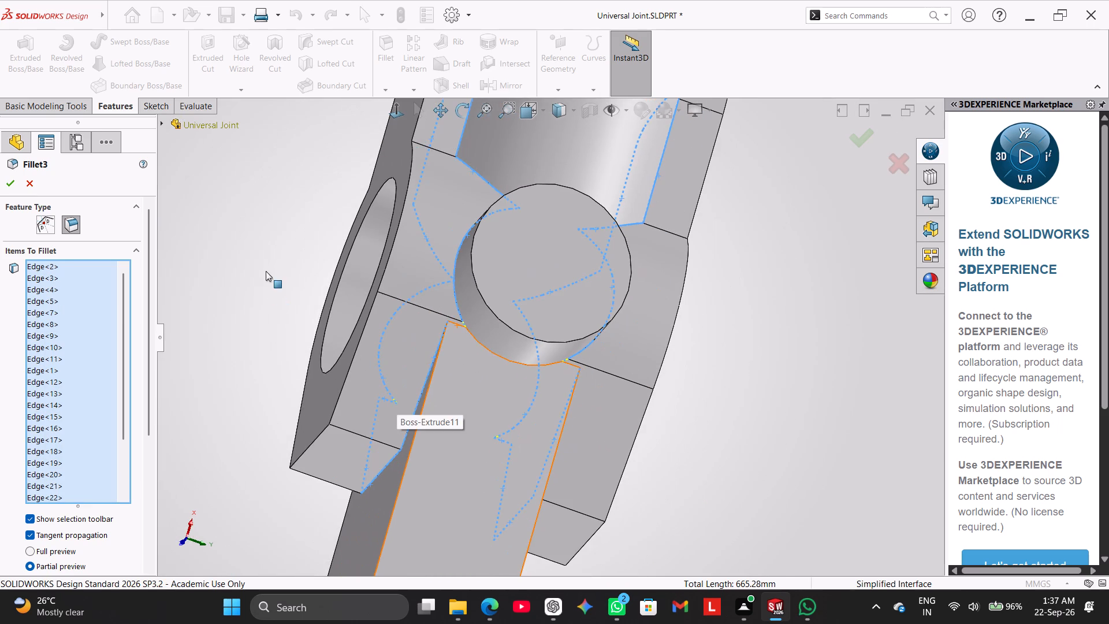
middle_click_drag(266, 271, 414, 272)
scroll(420, 300, "up", 3)
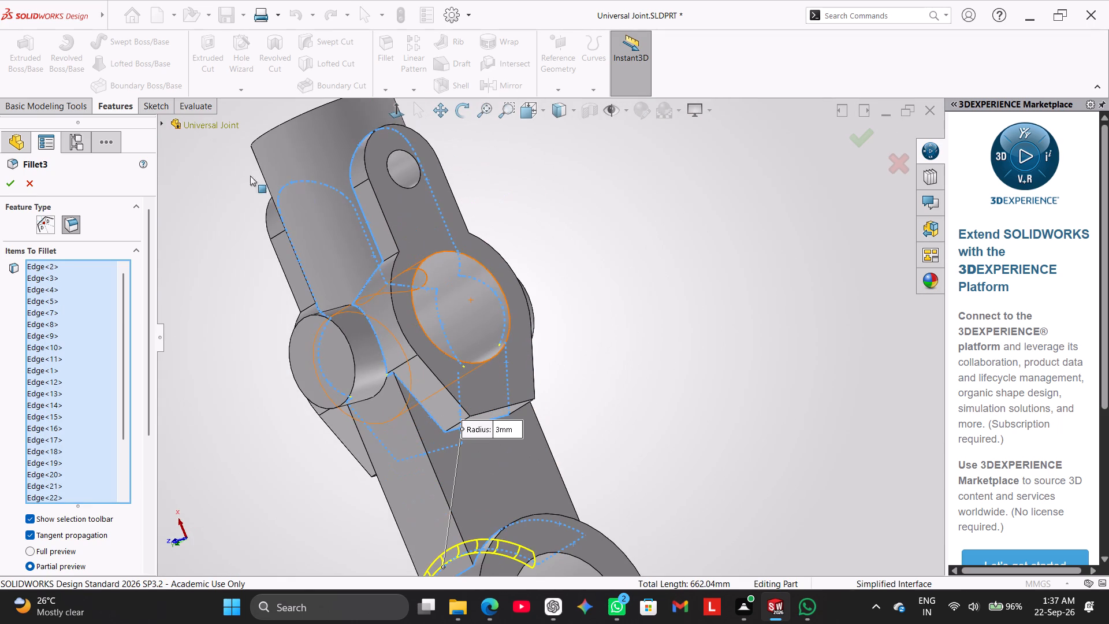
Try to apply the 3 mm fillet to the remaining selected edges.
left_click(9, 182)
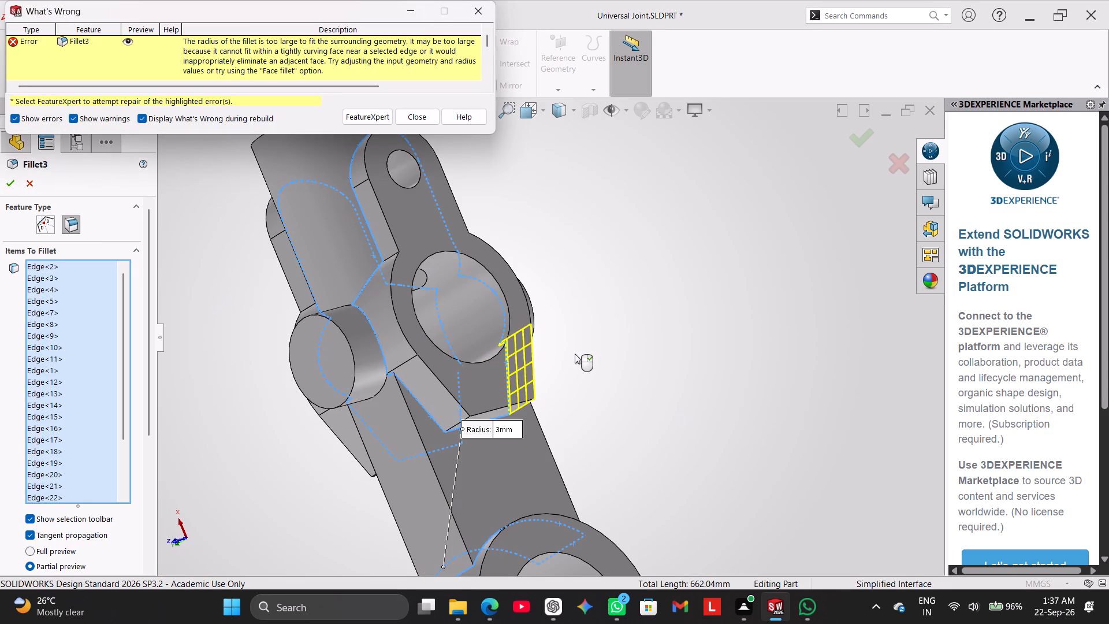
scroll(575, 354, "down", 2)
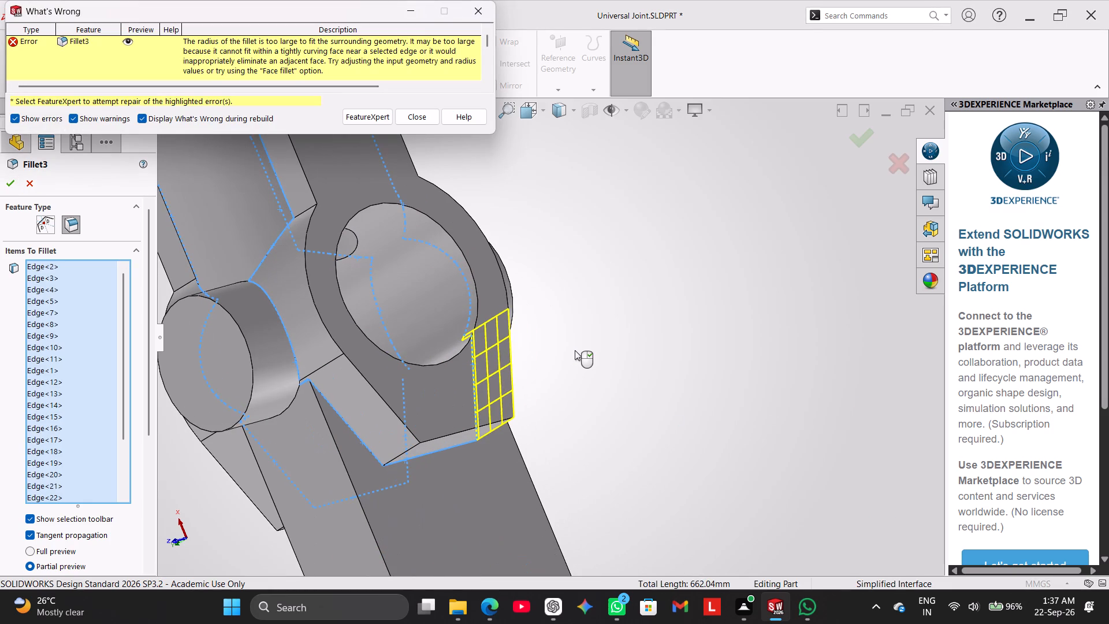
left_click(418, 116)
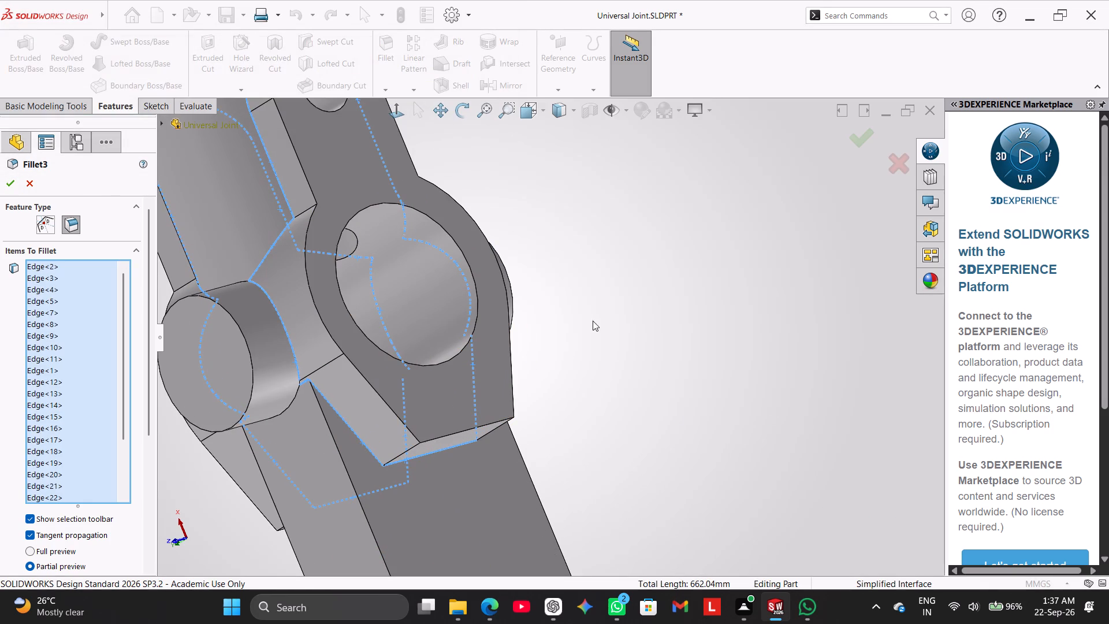
Remove two more short web edges beside the cross bosses' bases from the selection and retry the 3 mm fillet.
middle_click_drag(598, 329, 513, 380)
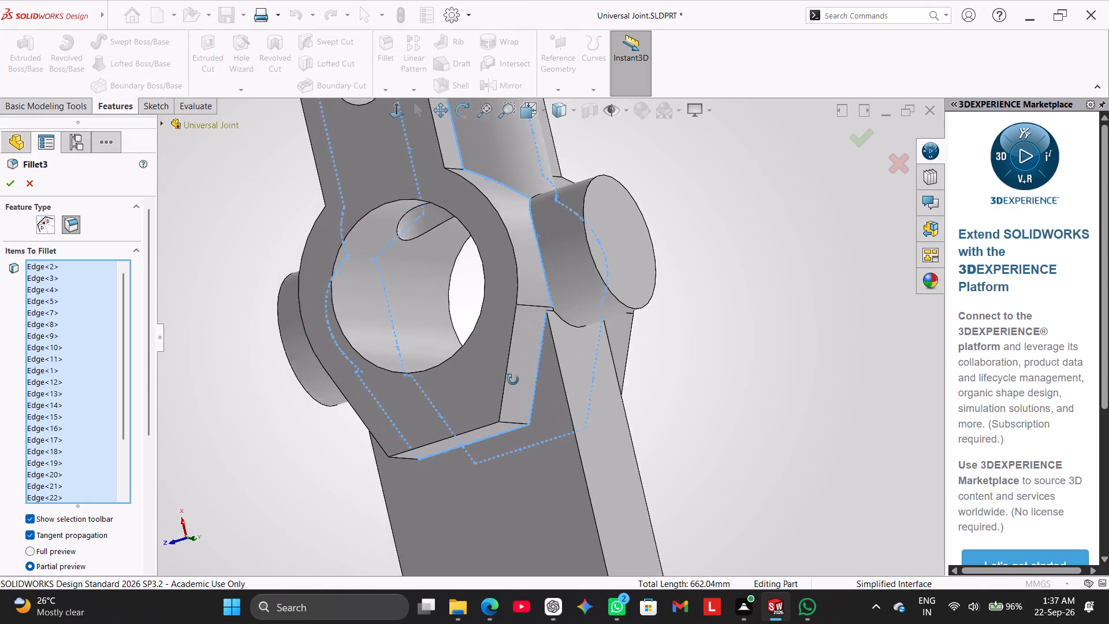
middle_click_drag(513, 380, 557, 363)
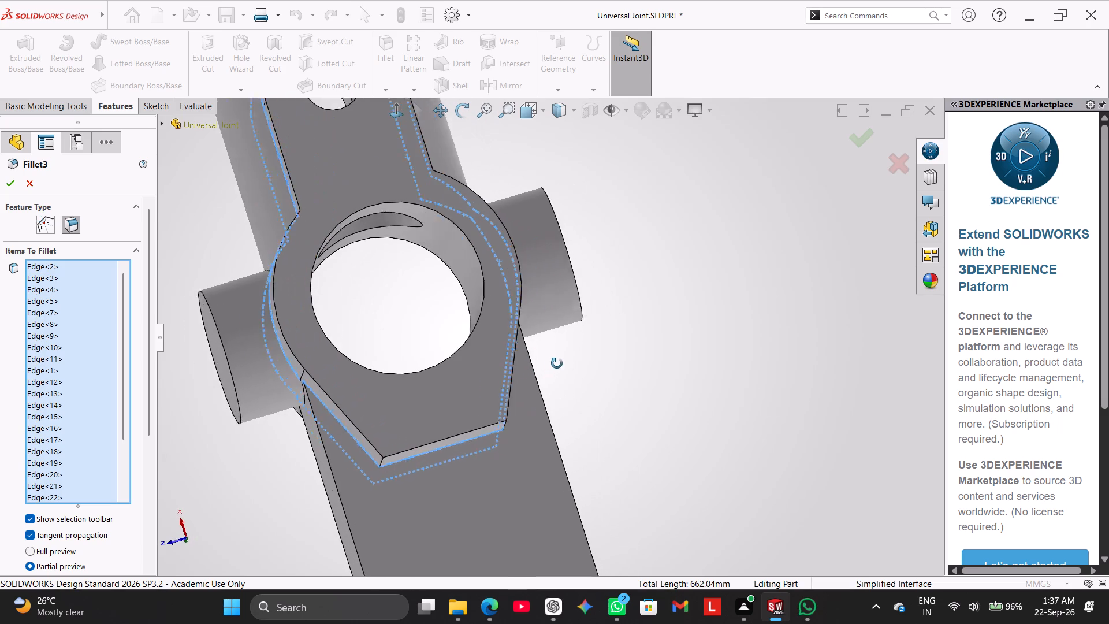
middle_click_drag(557, 363, 632, 314)
scroll(554, 342, "down", 3)
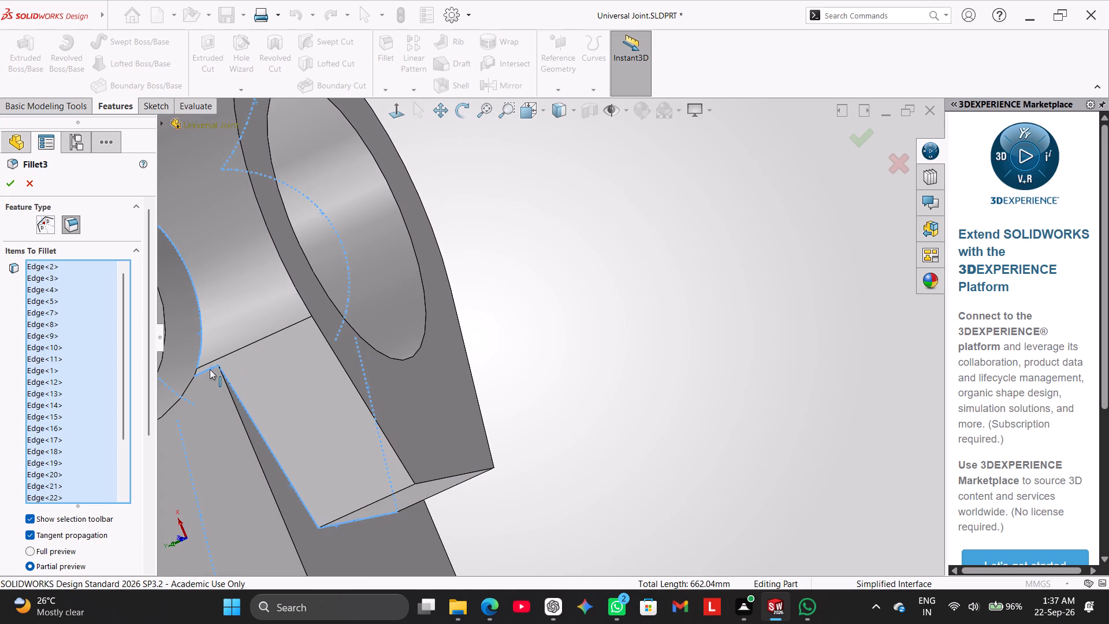
left_click(210, 369)
scroll(347, 438, "up", 5)
middle_click_drag(187, 501, 269, 461)
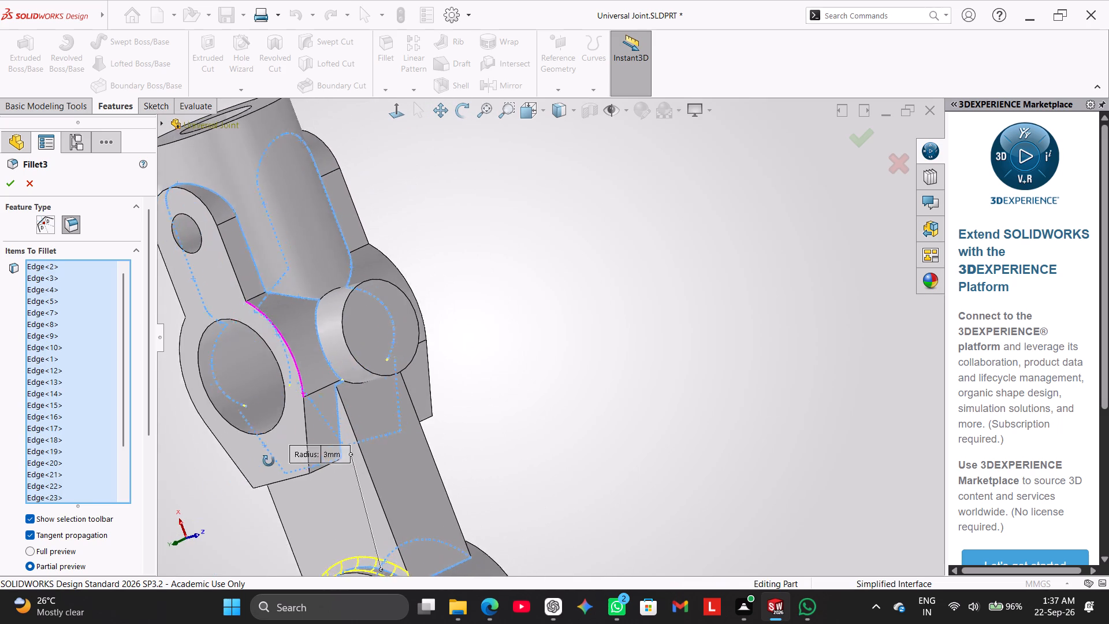
middle_click_drag(269, 461, 270, 460)
scroll(337, 406, "down", 2)
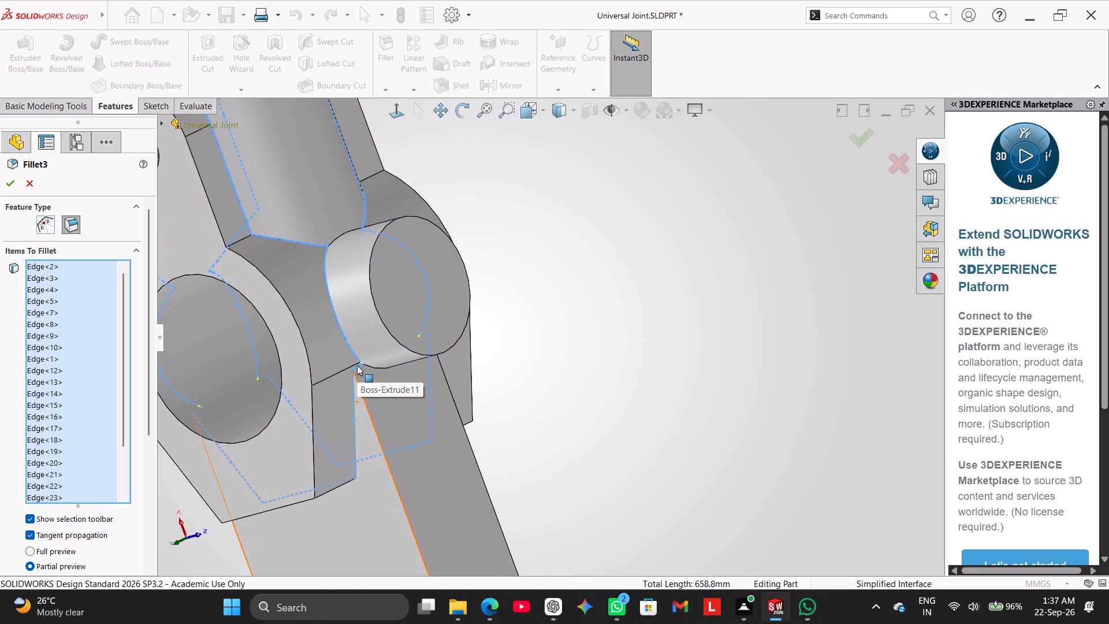
left_click(357, 366)
middle_click_drag(558, 386, 513, 428)
scroll(510, 417, "up", 3)
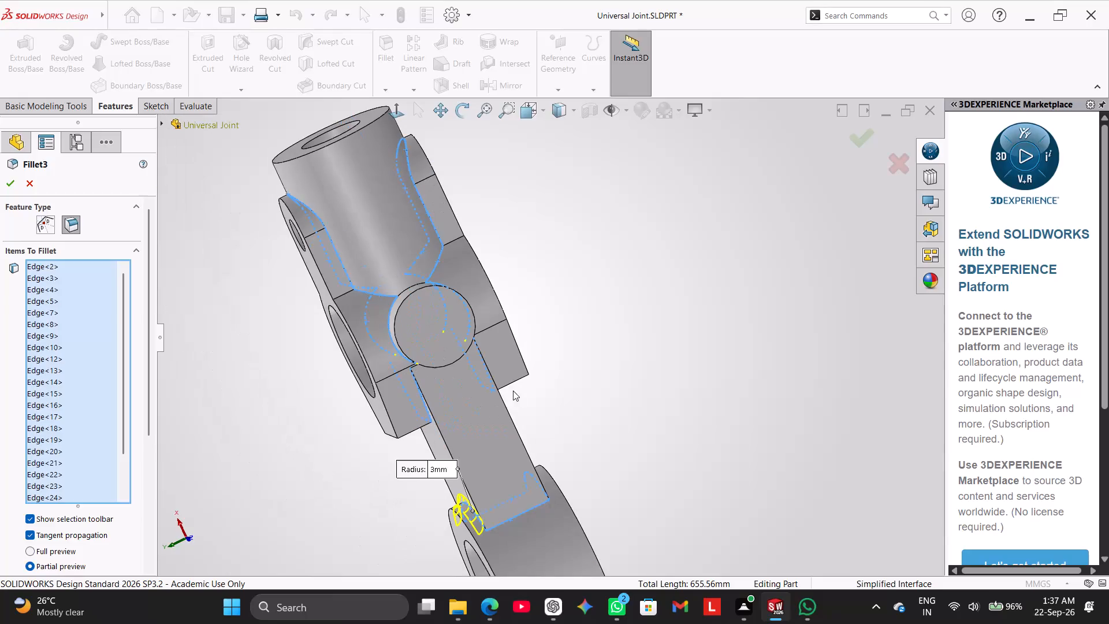
left_click(16, 180)
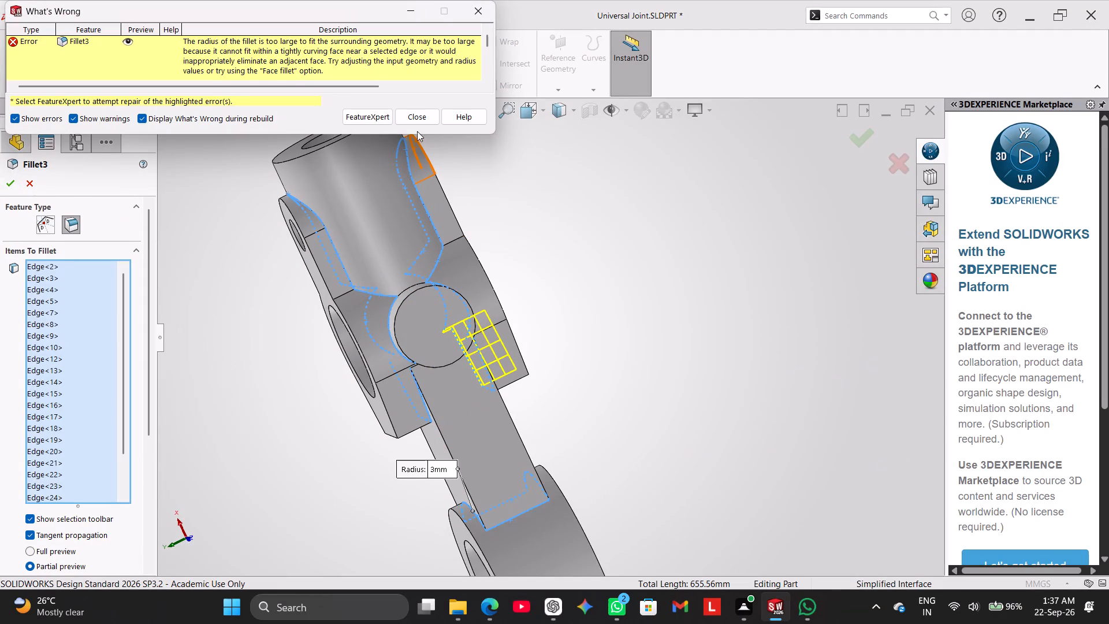
left_click(421, 121)
Remove the arm plate's slanted edge against the web beside the cross boss from the selection and retry the 3 mm fillet.
middle_click_drag(572, 300, 517, 347)
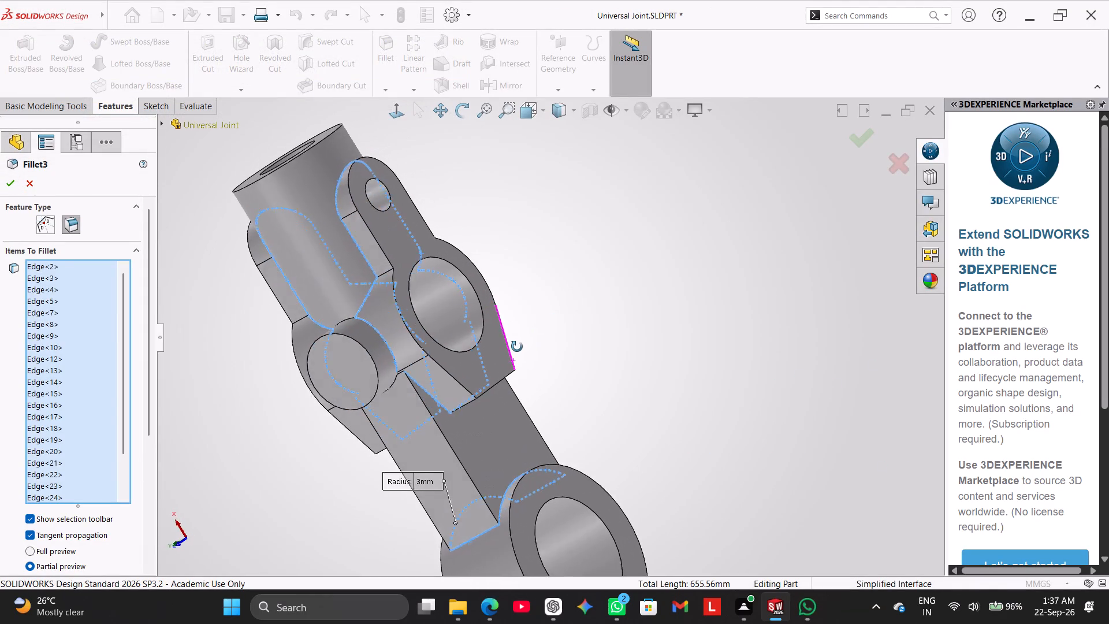
middle_click_drag(517, 347, 501, 318)
scroll(431, 398, "down", 3)
scroll(401, 299, "down", 3)
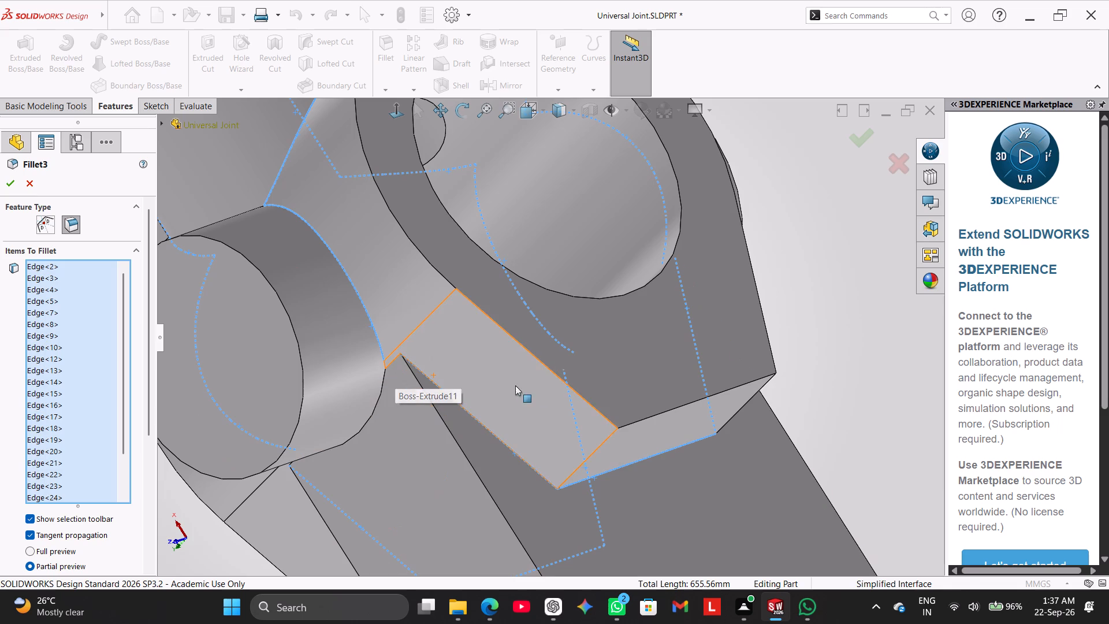
scroll(632, 395, "up", 3)
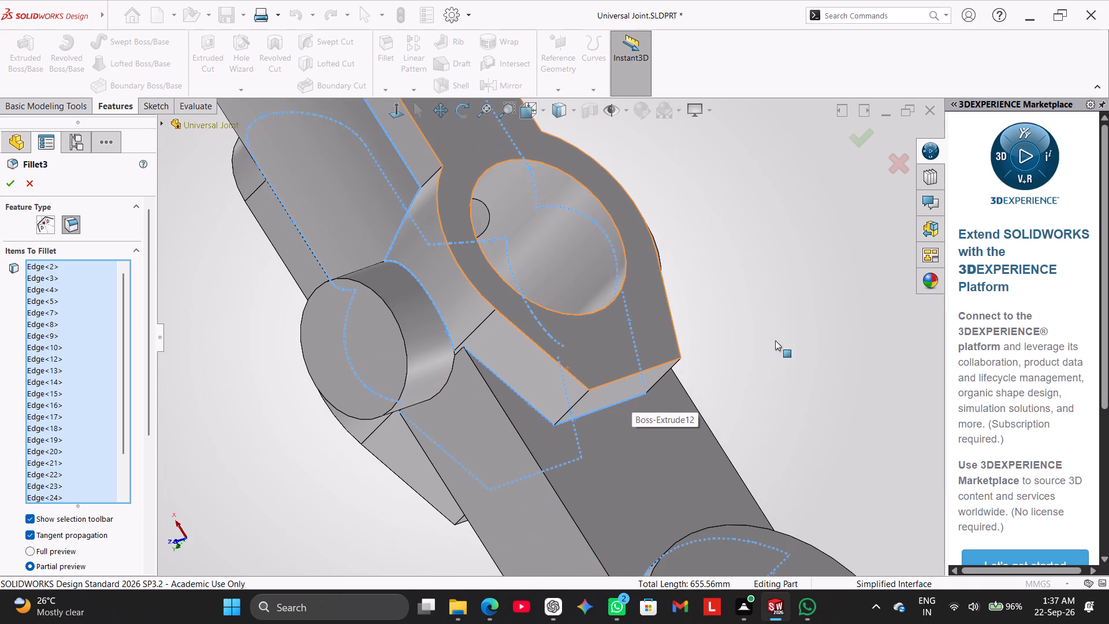
middle_click_drag(775, 340, 771, 309)
left_click(504, 381)
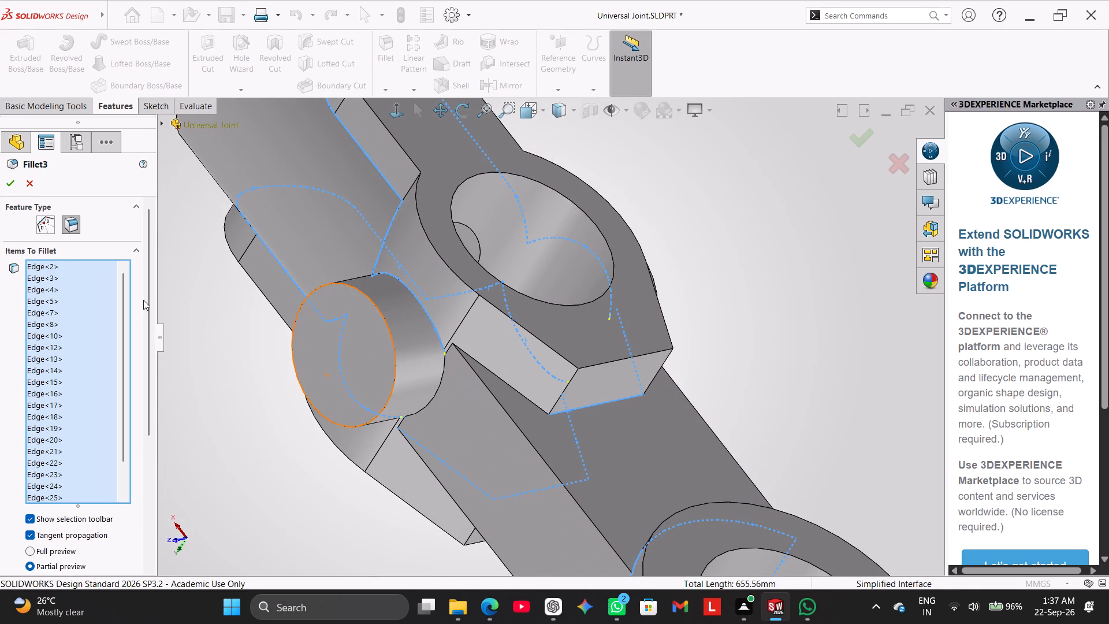
left_click(14, 181)
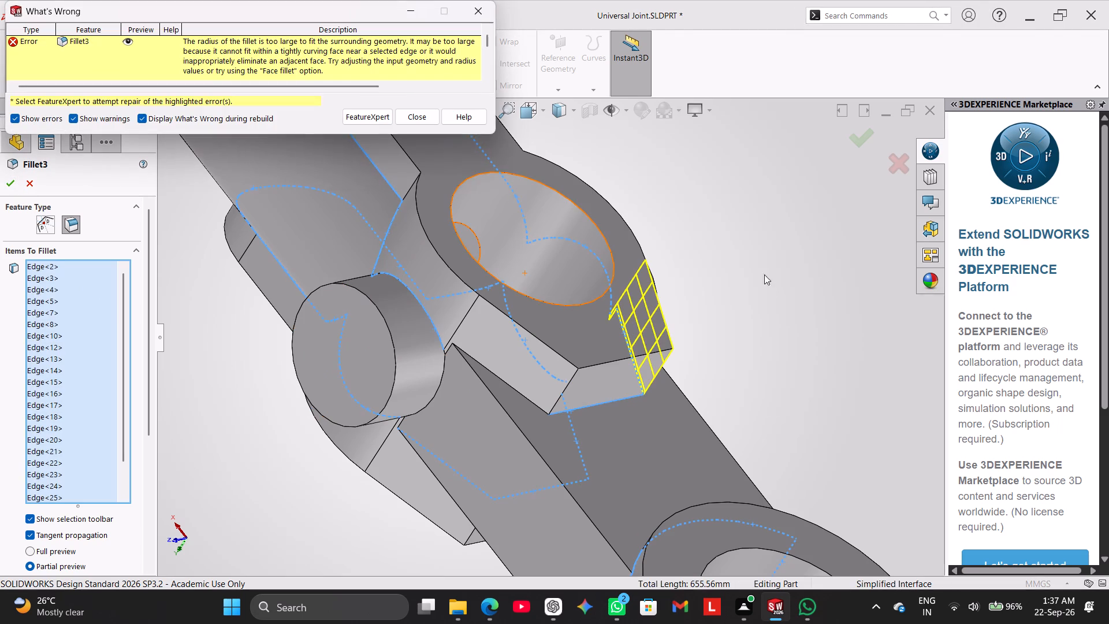
middle_click_drag(824, 258, 743, 306)
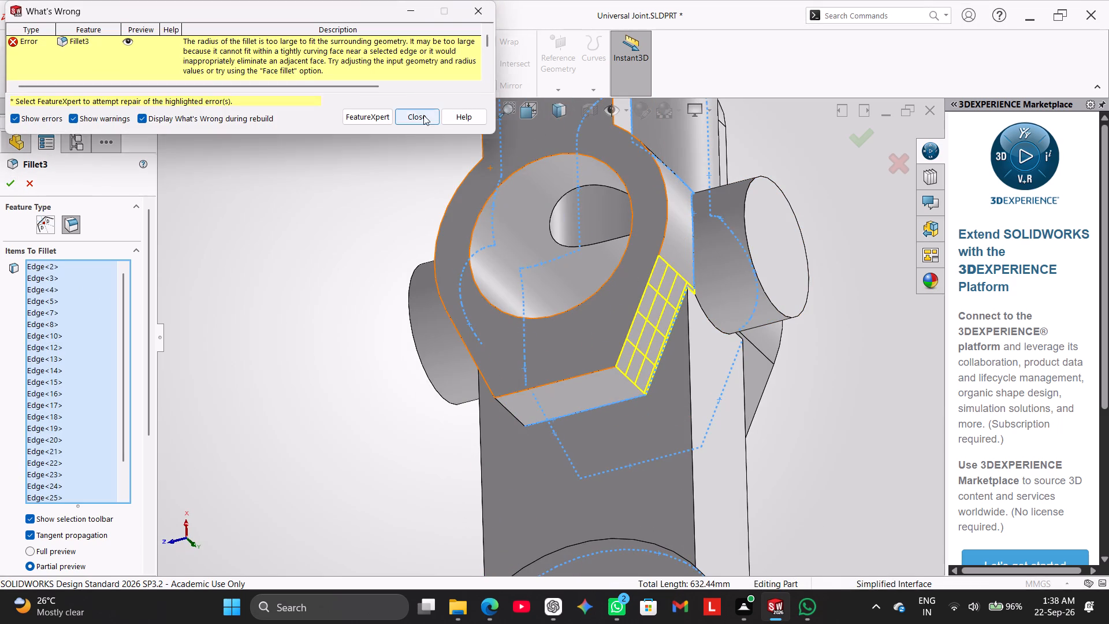
left_click(423, 115)
Remove the same arm plate's opposite slanted edge from the selection and retry the 3 mm fillet.
left_click(666, 343)
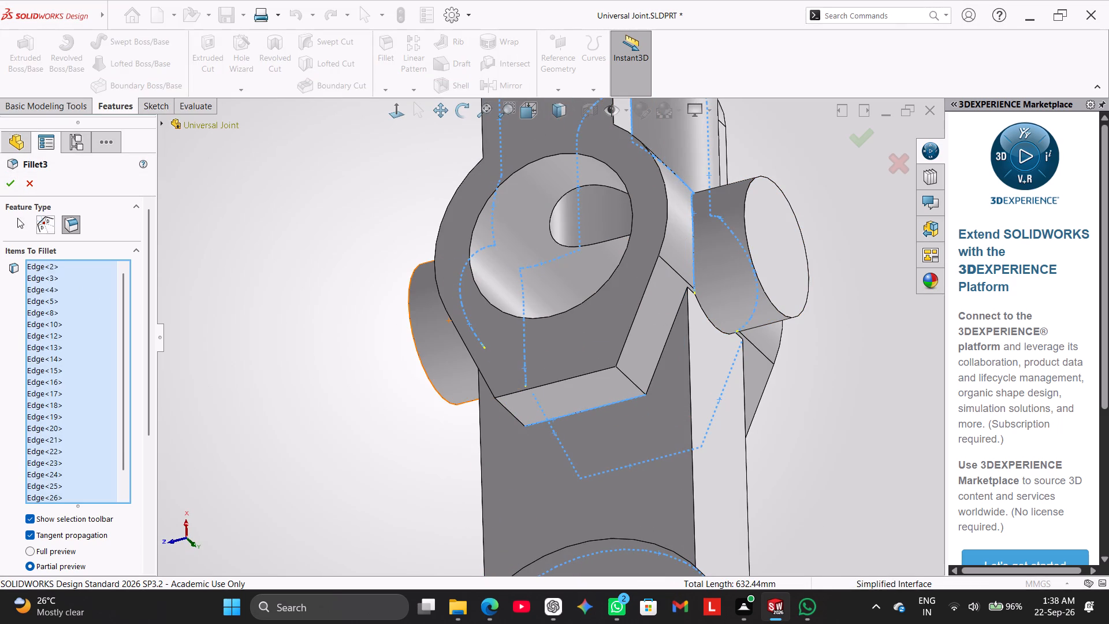
left_click(12, 177)
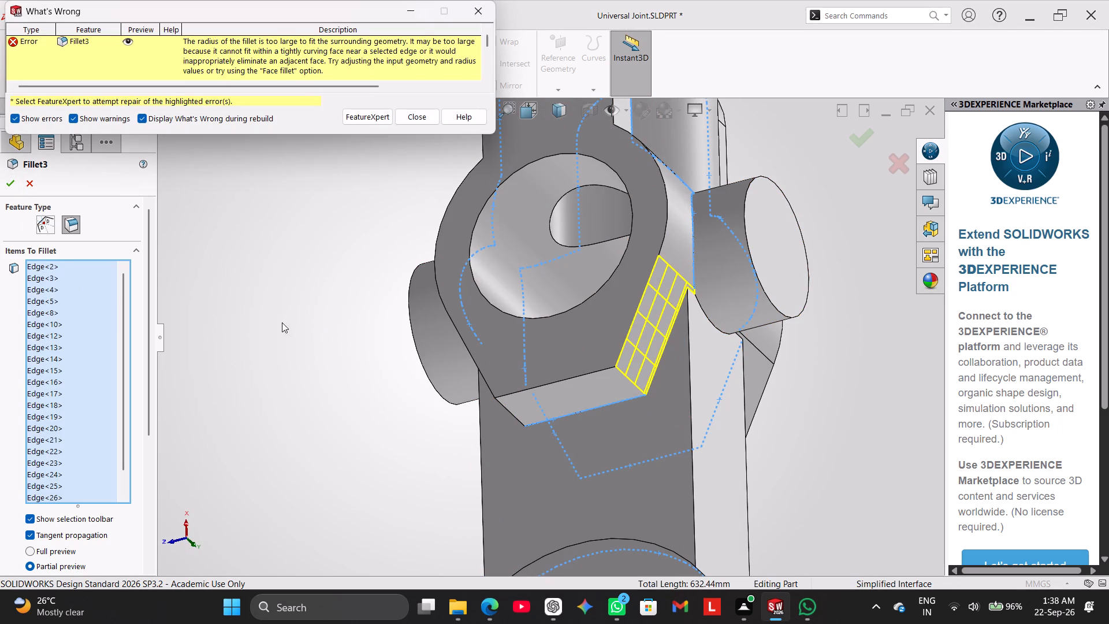
left_click(418, 118)
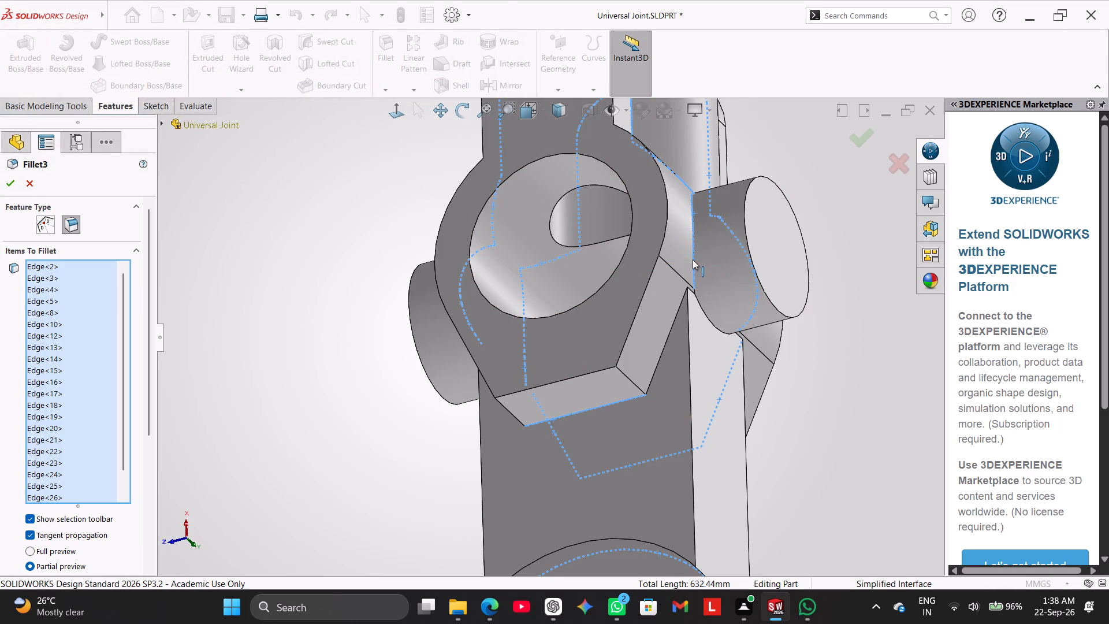
Remove the curved base edge of the adjoining cross boss on this arm plate's side from the selection and retry the 3 mm fillet.
left_click(693, 259)
left_click(14, 183)
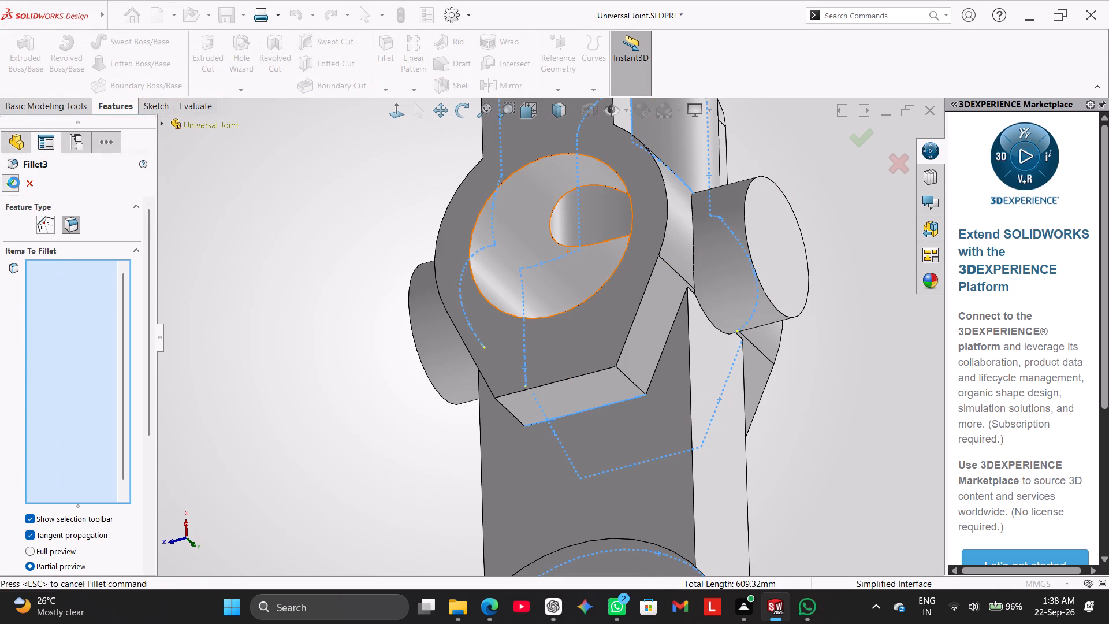
middle_click_drag(278, 284, 322, 269)
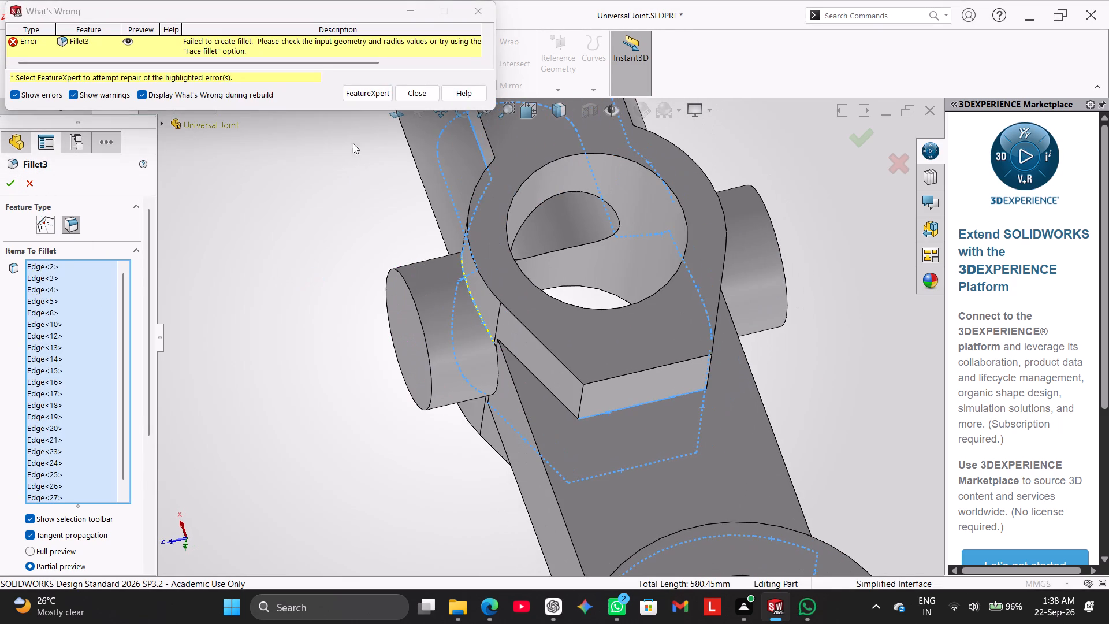
left_click(418, 96)
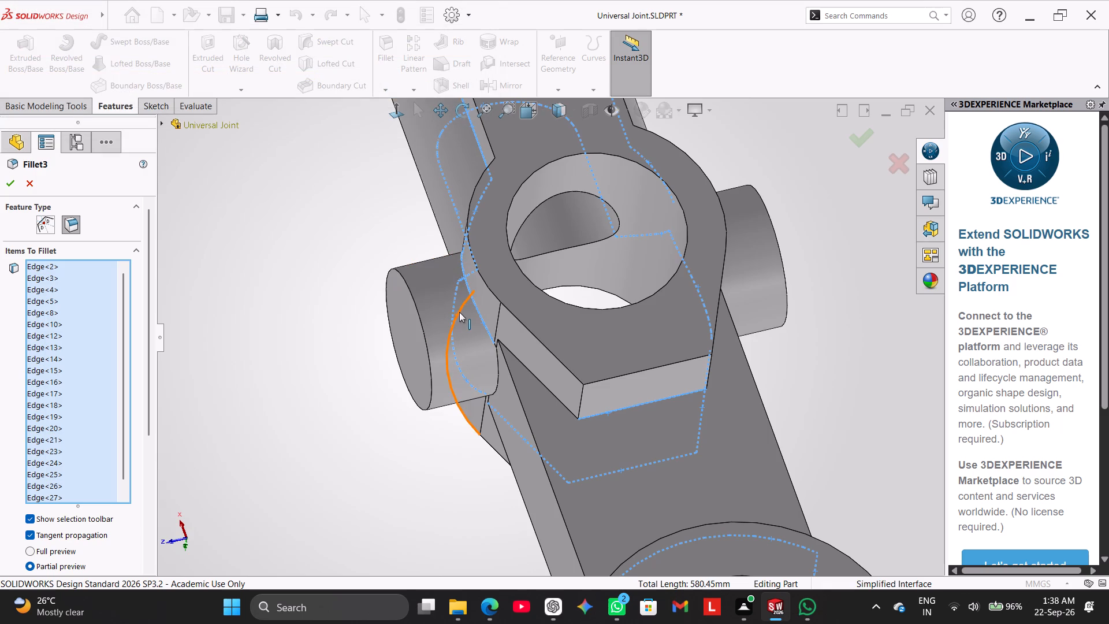
Remove the opposite cross boss's curved base edge on the same arm plate's side from the selection and retry the 3 mm fillet.
middle_click_drag(351, 369, 386, 353)
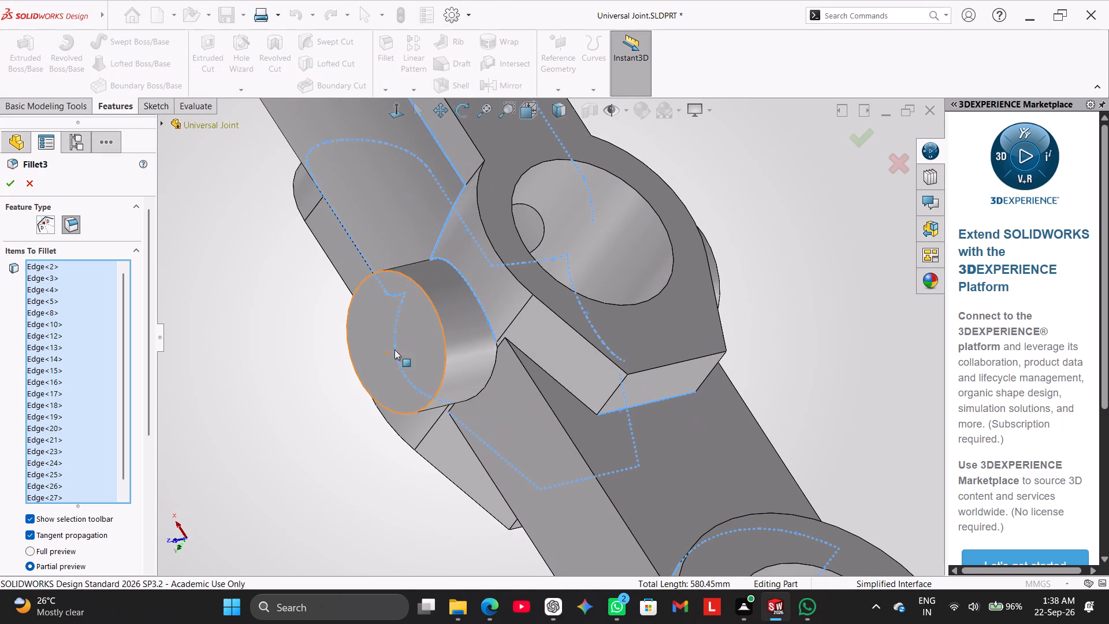
left_click(480, 305)
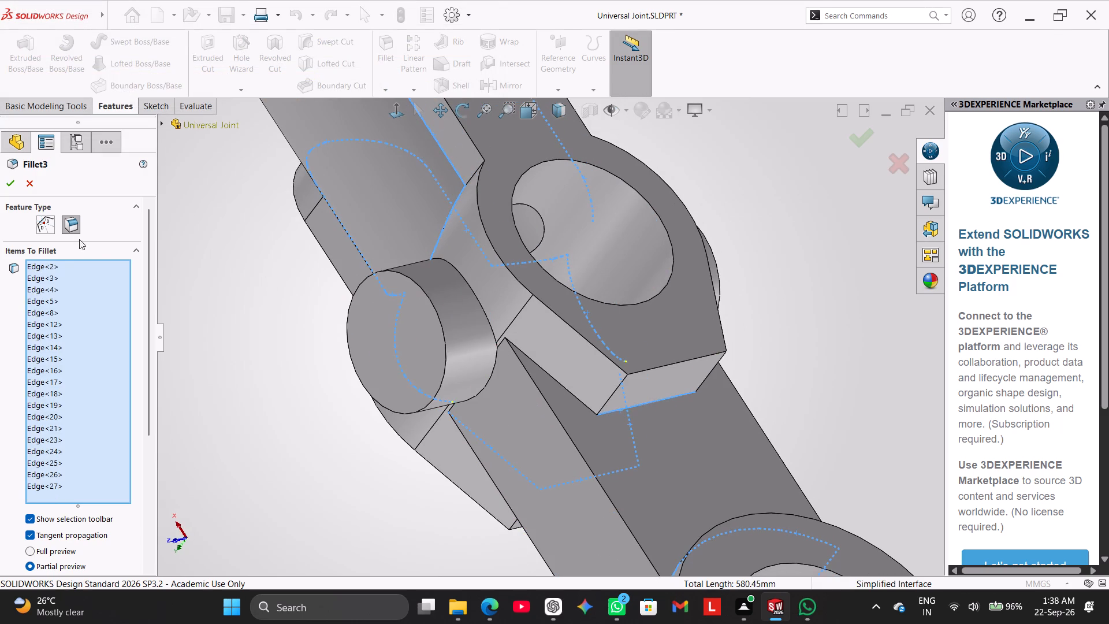
left_click(10, 183)
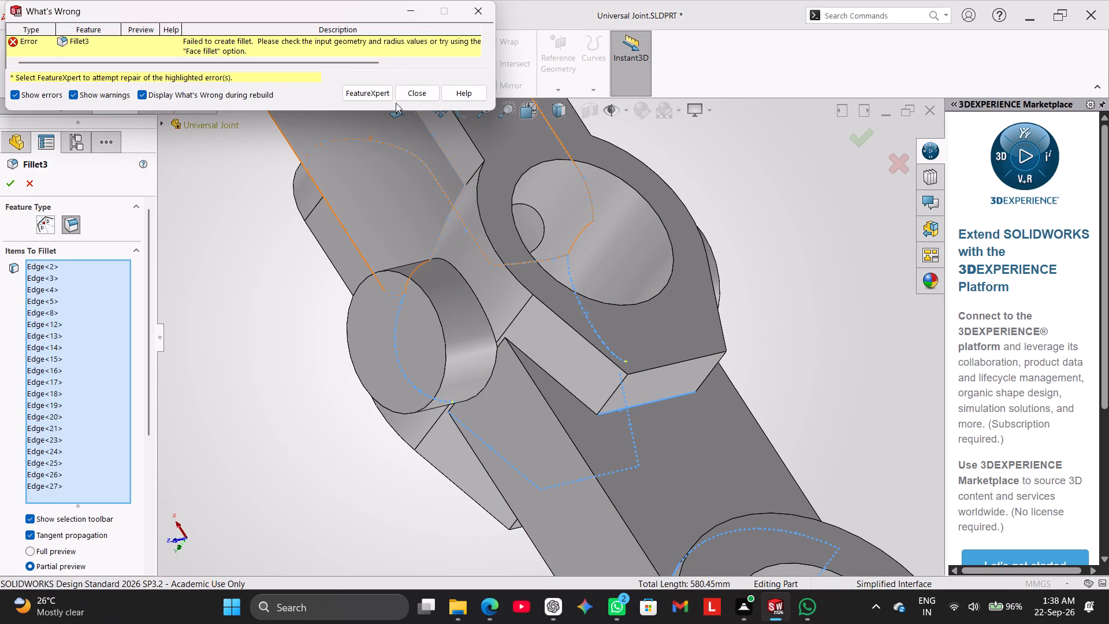
scroll(353, 283, "up", 3)
middle_click_drag(337, 296, 575, 233)
left_click(423, 92)
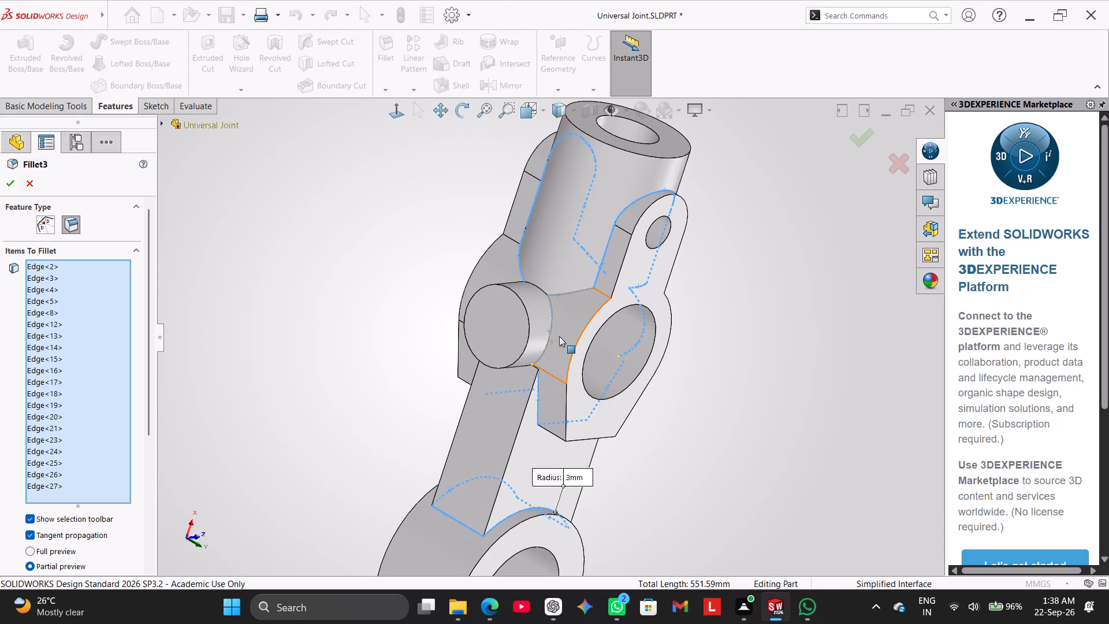
Remove both cross bosses' curved base edges on the other arm plate's side and apply the 3 mm fillet to the remaining edges.
left_click(550, 327)
middle_click_drag(736, 363, 627, 396)
left_click(504, 341)
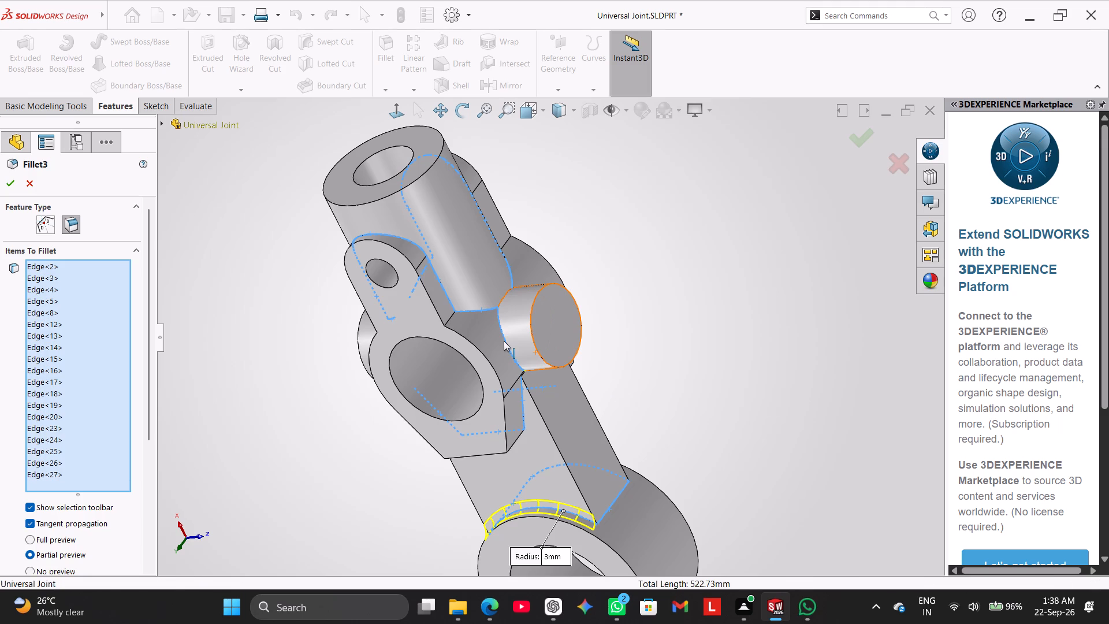
left_click(5, 186)
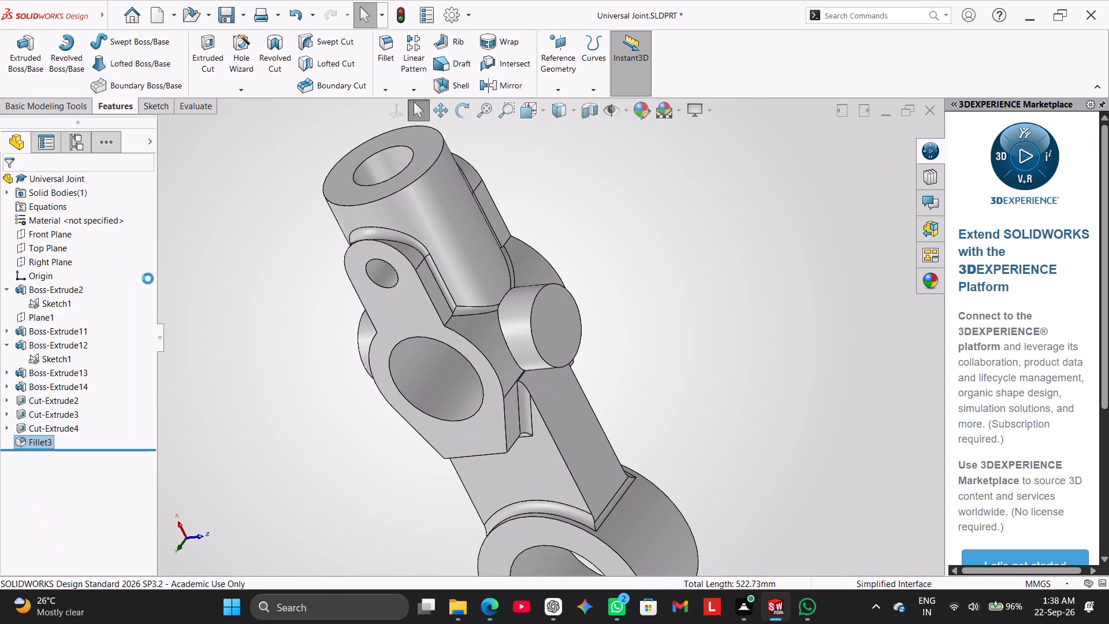
Examine the filleted joints around the web, hub and arm plates from several directions.
middle_click_drag(236, 337, 373, 254)
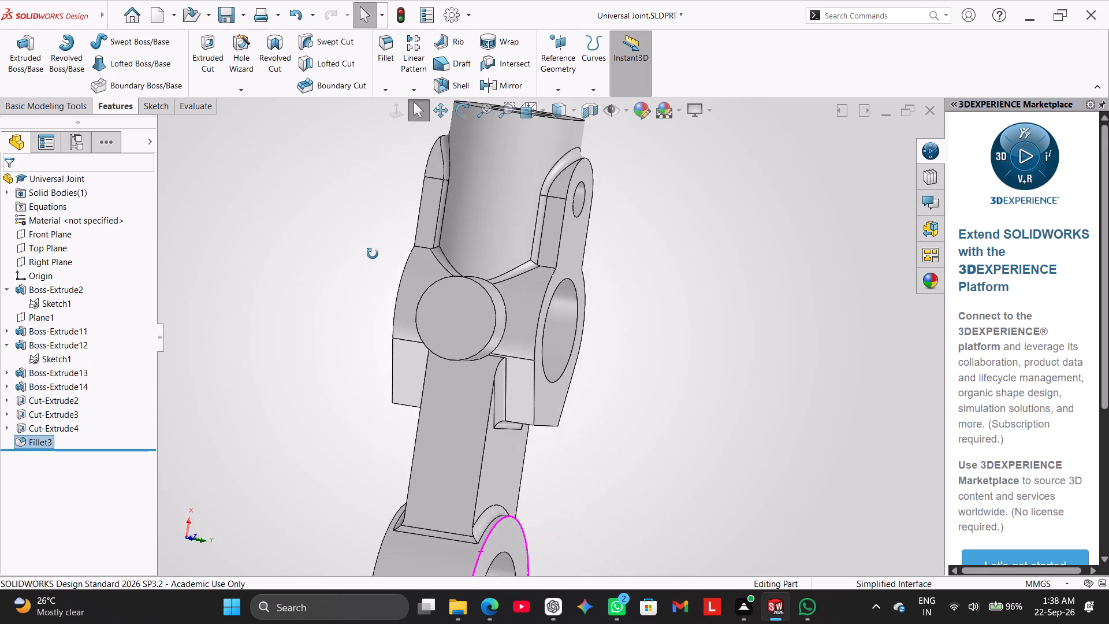
middle_click_drag(373, 254, 379, 258)
right_click_drag(316, 339, 373, 269)
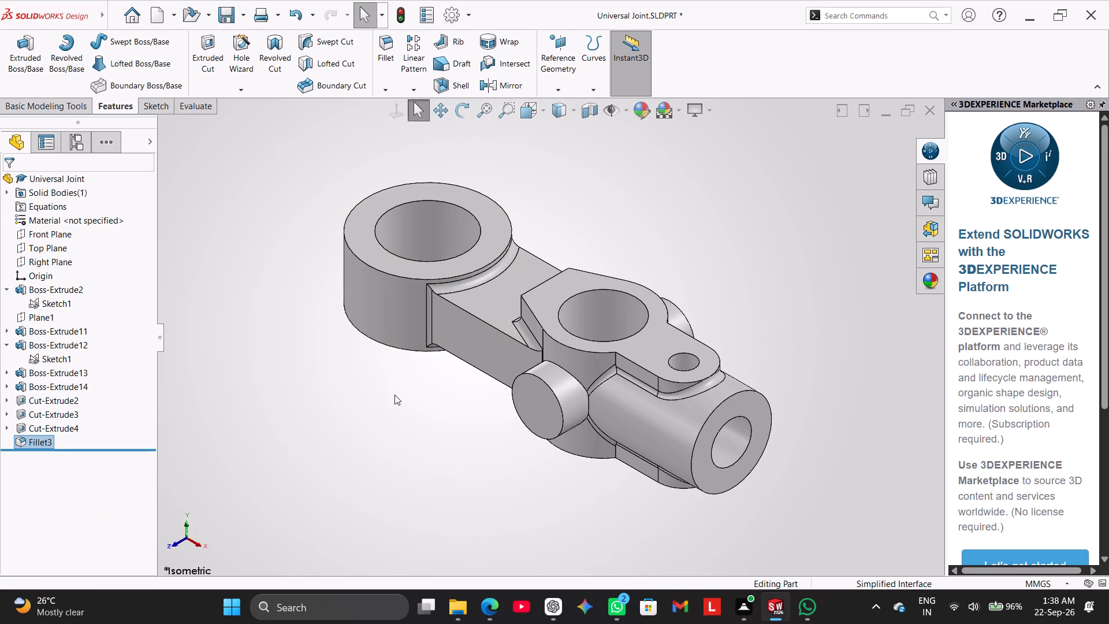
middle_click_drag(395, 395, 453, 362)
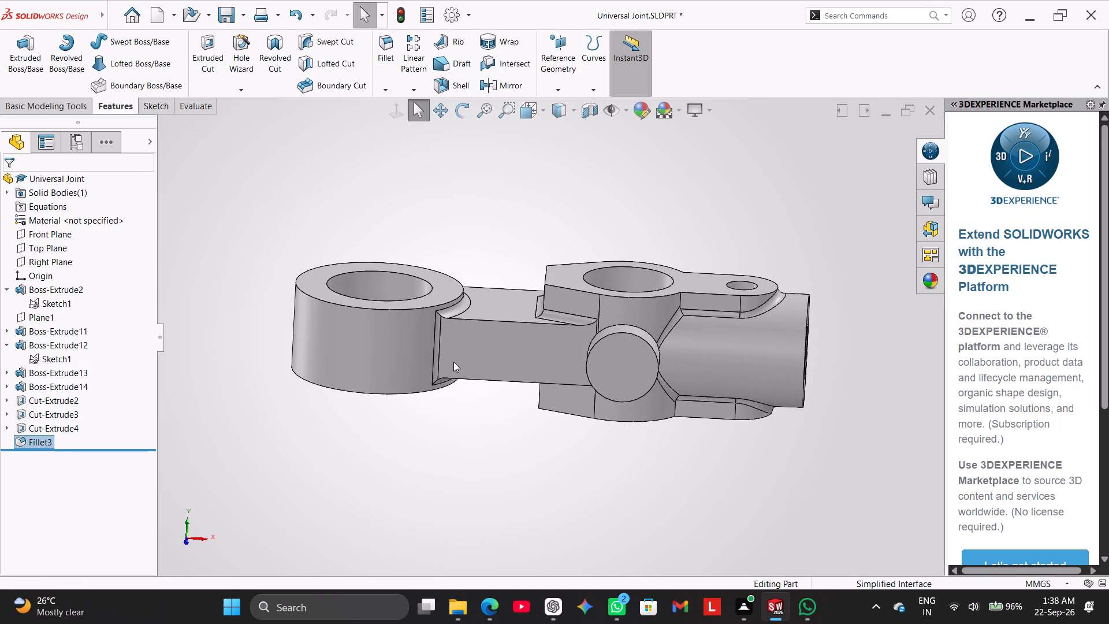
middle_click_drag(688, 442, 697, 491)
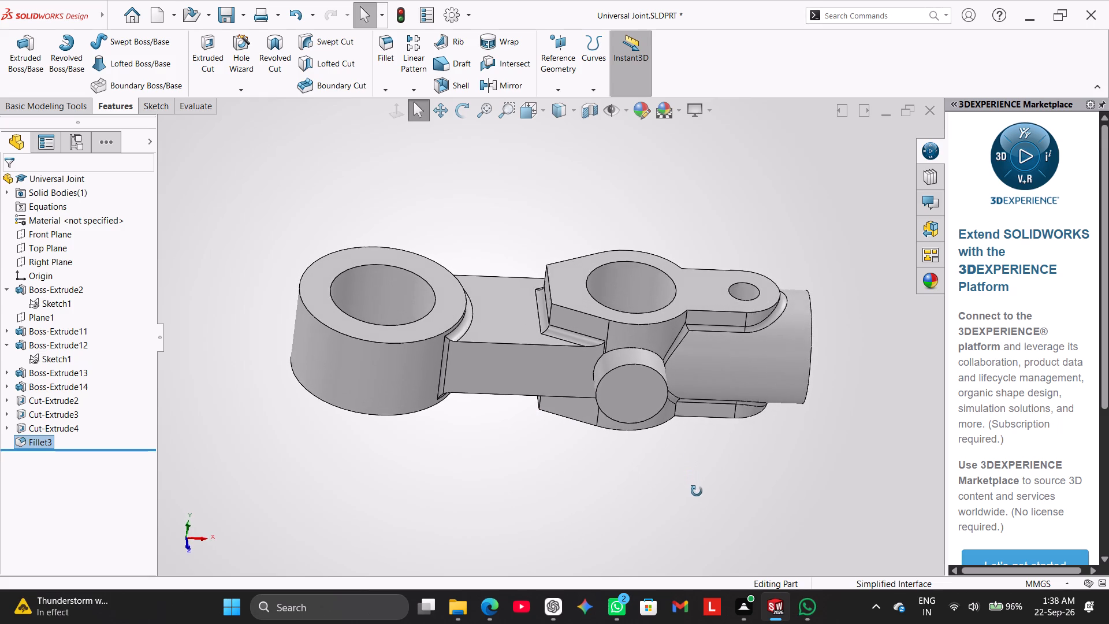
middle_click_drag(697, 491, 568, 590)
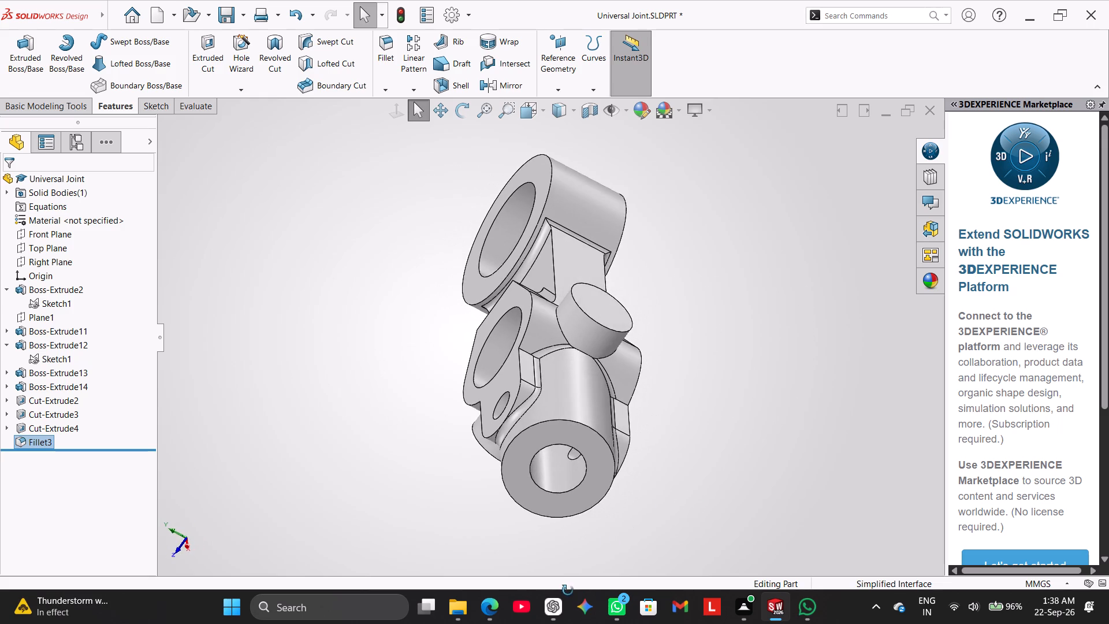
middle_click_drag(568, 590, 688, 583)
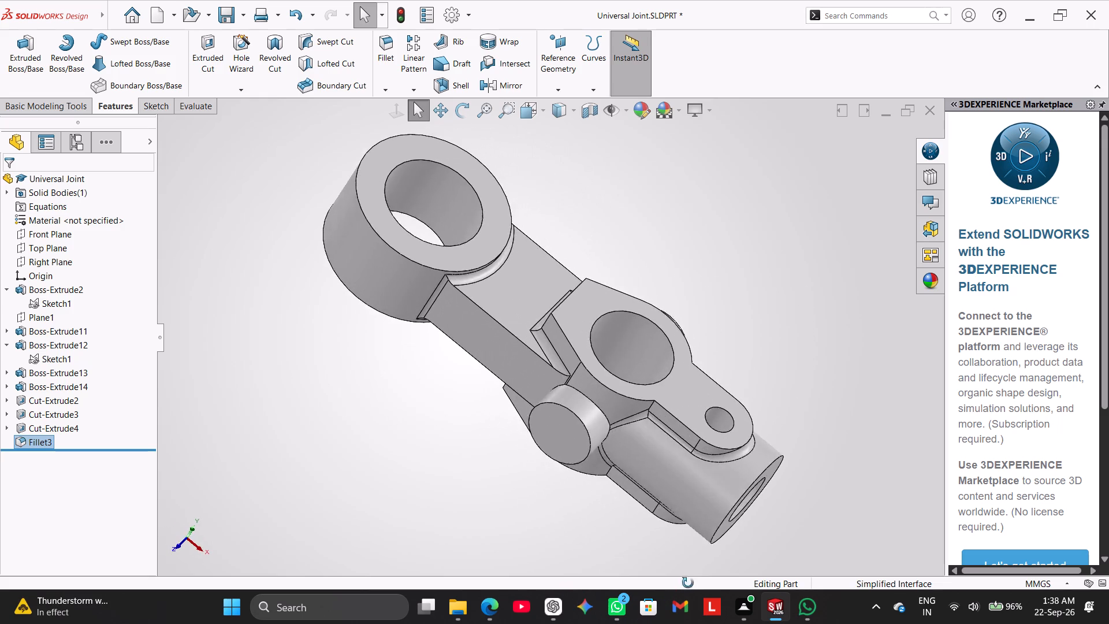
middle_click_drag(688, 583, 706, 428)
middle_click_drag(559, 506, 567, 456)
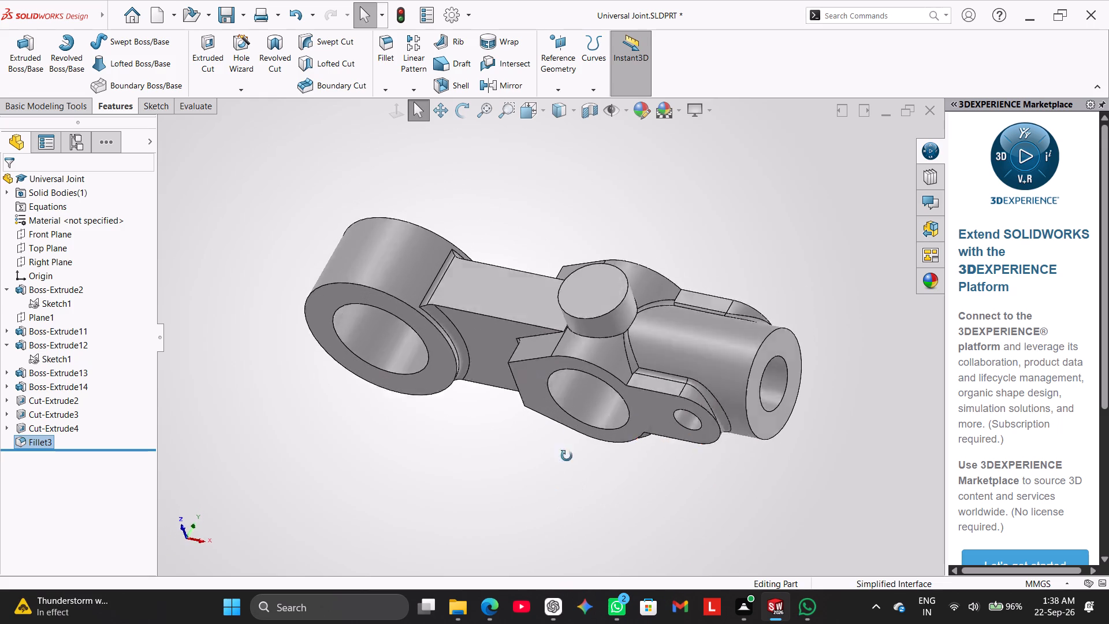
Fillet one angled edge where the arm plate's pointed end meets the web, beside the cross boss, with a 3 mm radius.
middle_click_drag(567, 456, 619, 226)
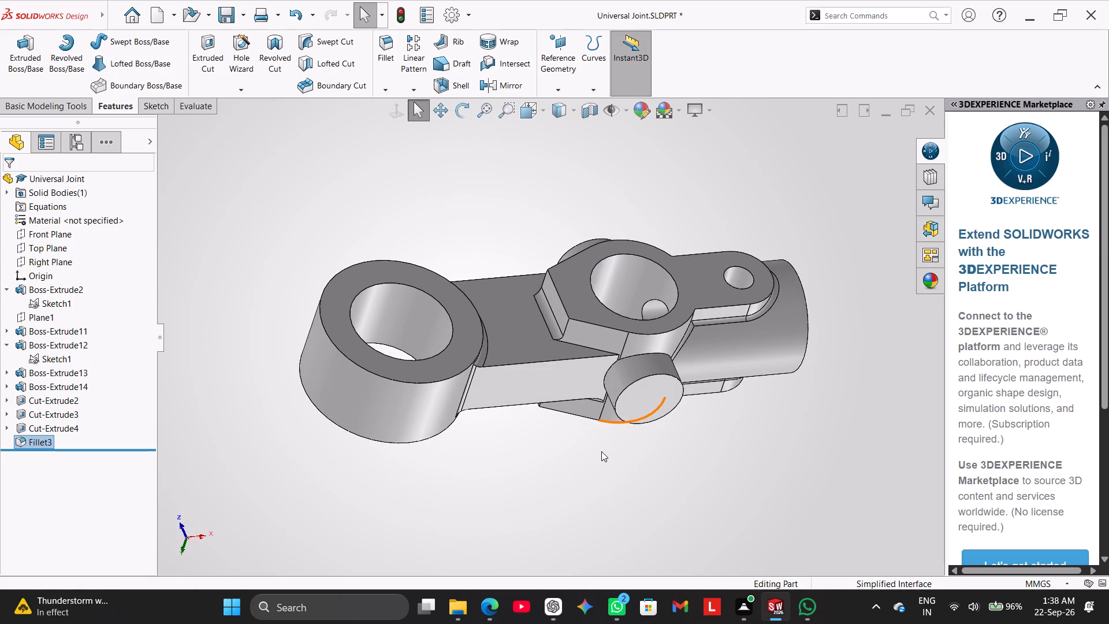
middle_click_drag(595, 477, 580, 383)
middle_click_drag(667, 207, 634, 248)
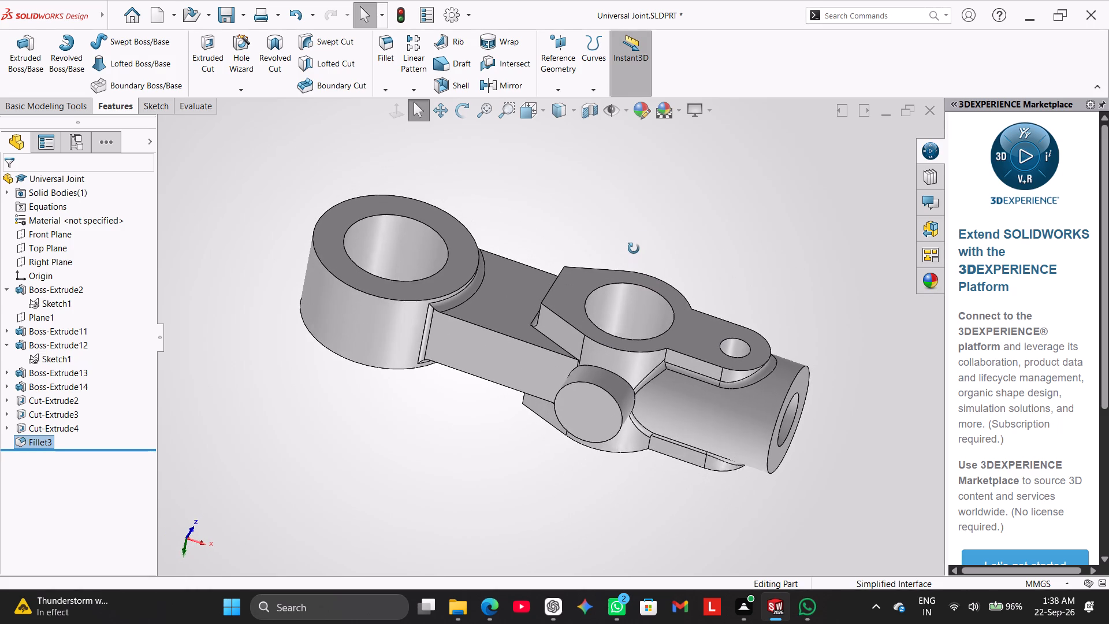
middle_click_drag(634, 248, 616, 304)
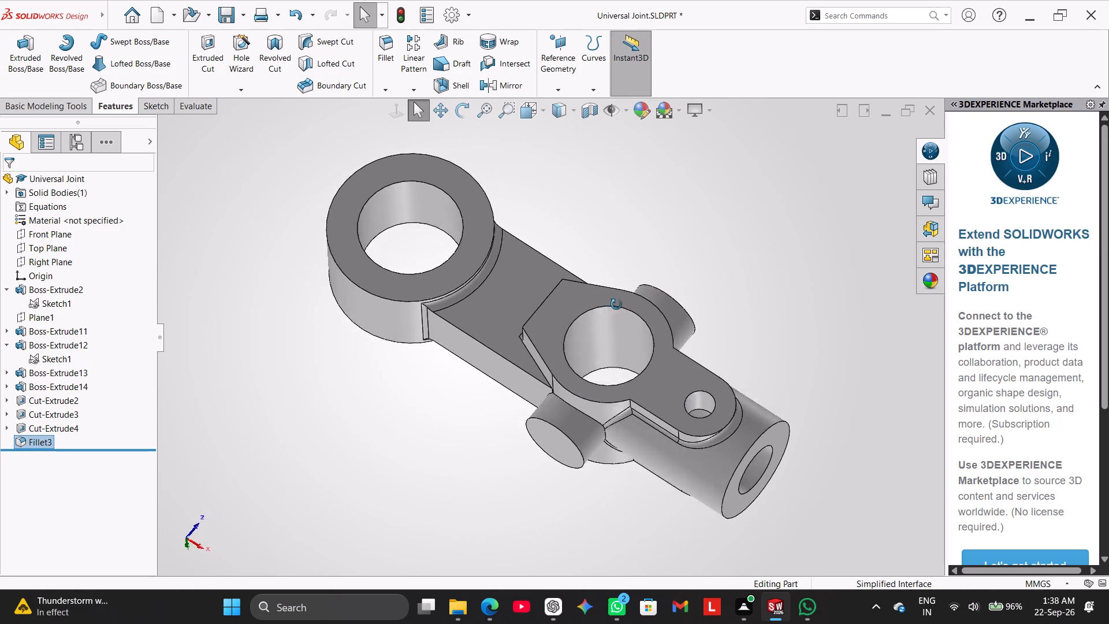
middle_click_drag(616, 304, 646, 288)
scroll(617, 410, "down", 3)
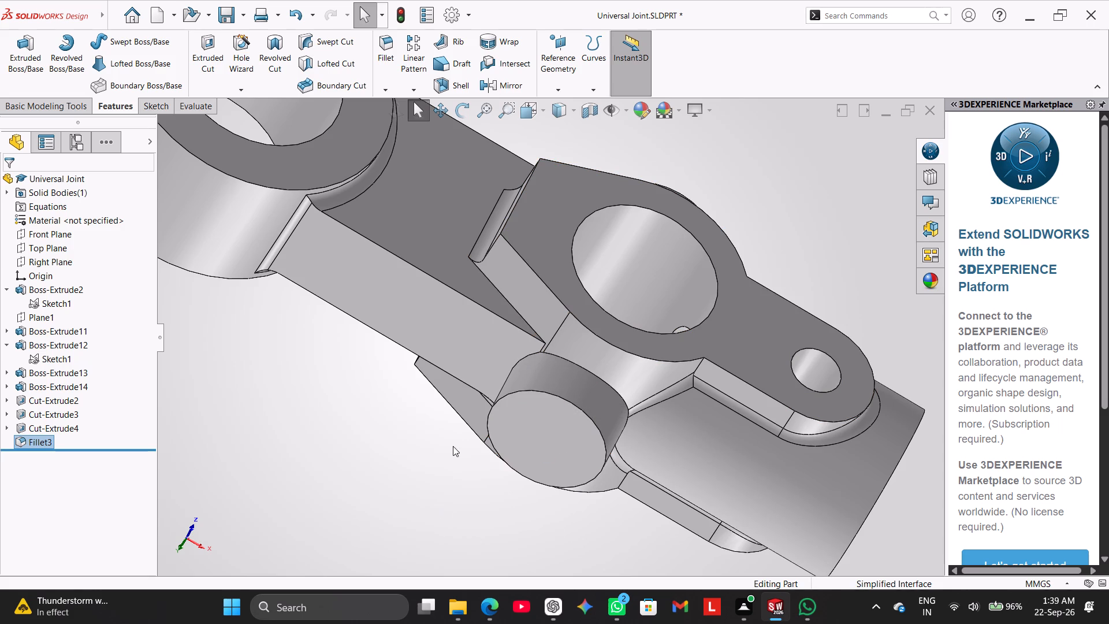
middle_click_drag(393, 481, 378, 501)
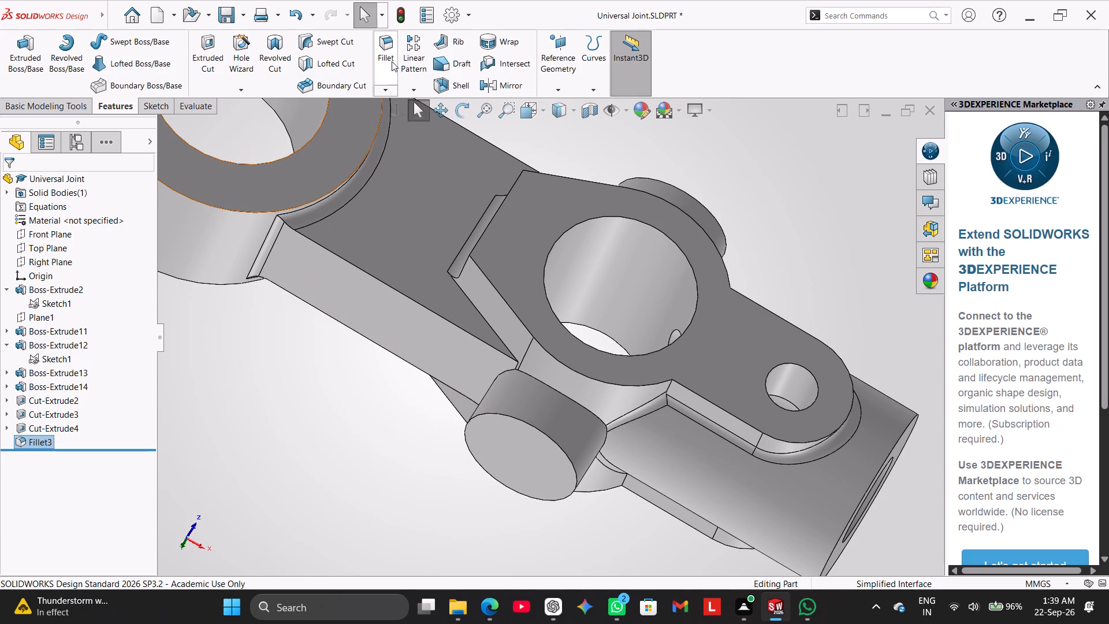
right_click(38, 443)
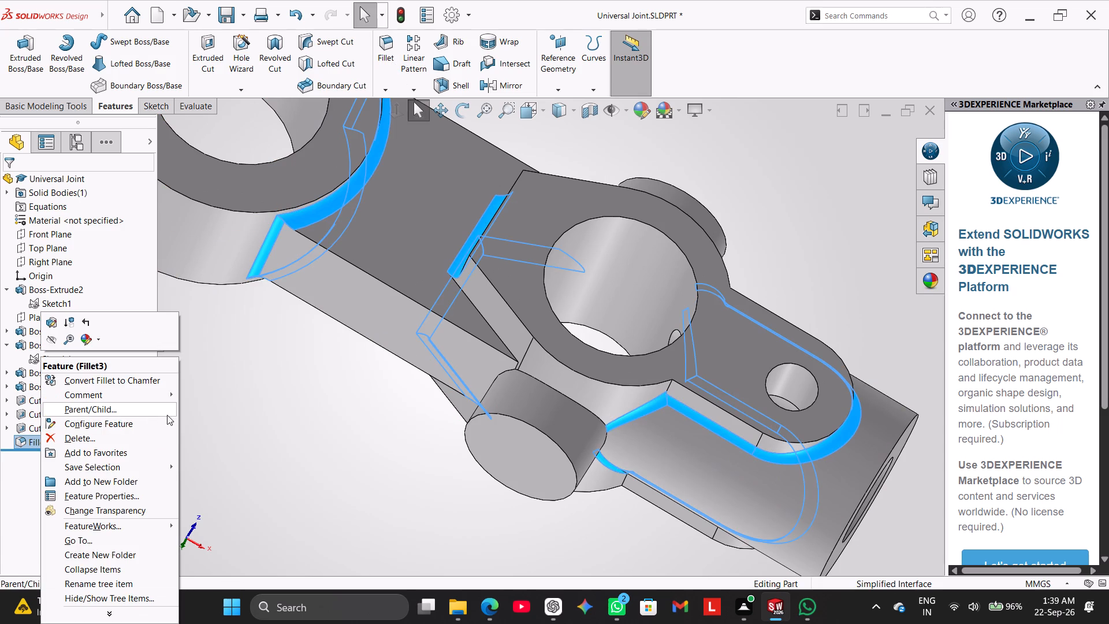
left_click(240, 414)
left_click(394, 49)
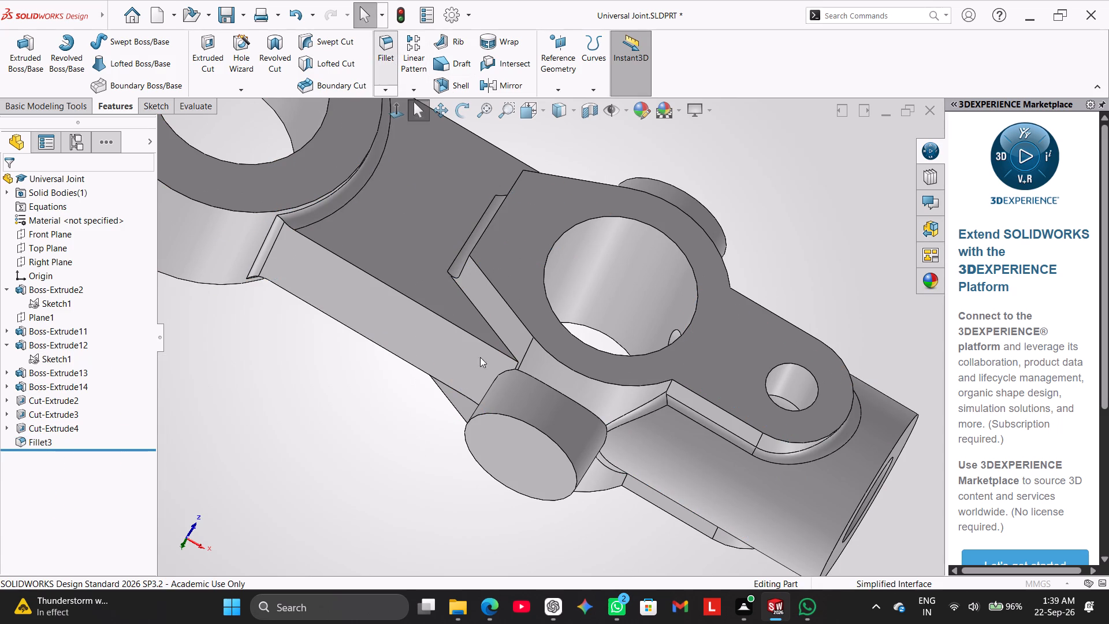
left_click(485, 321)
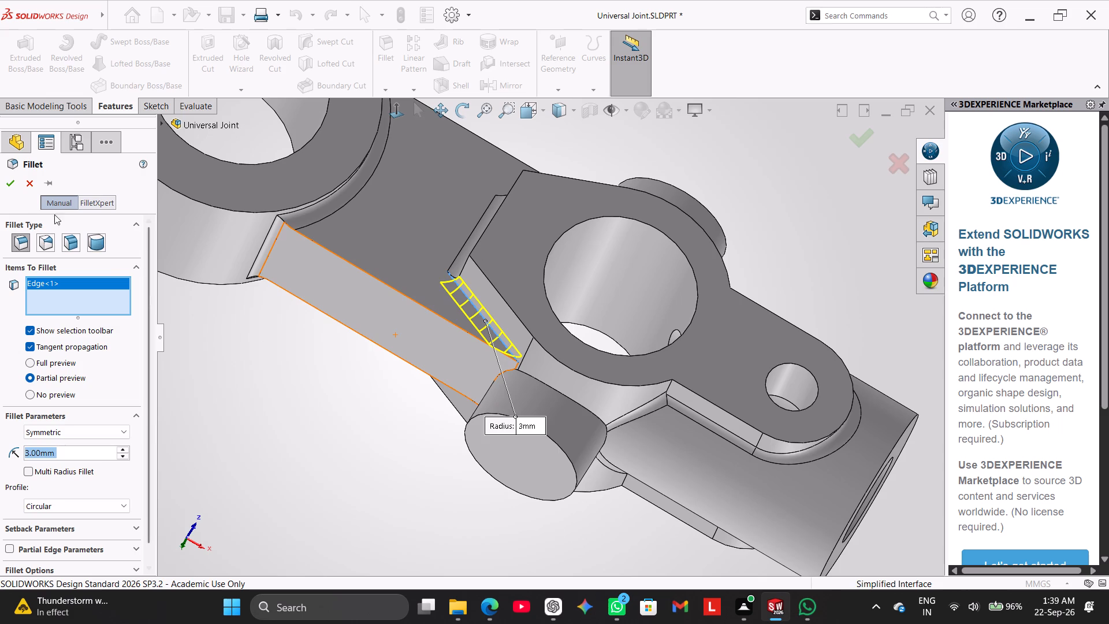
left_click(11, 184)
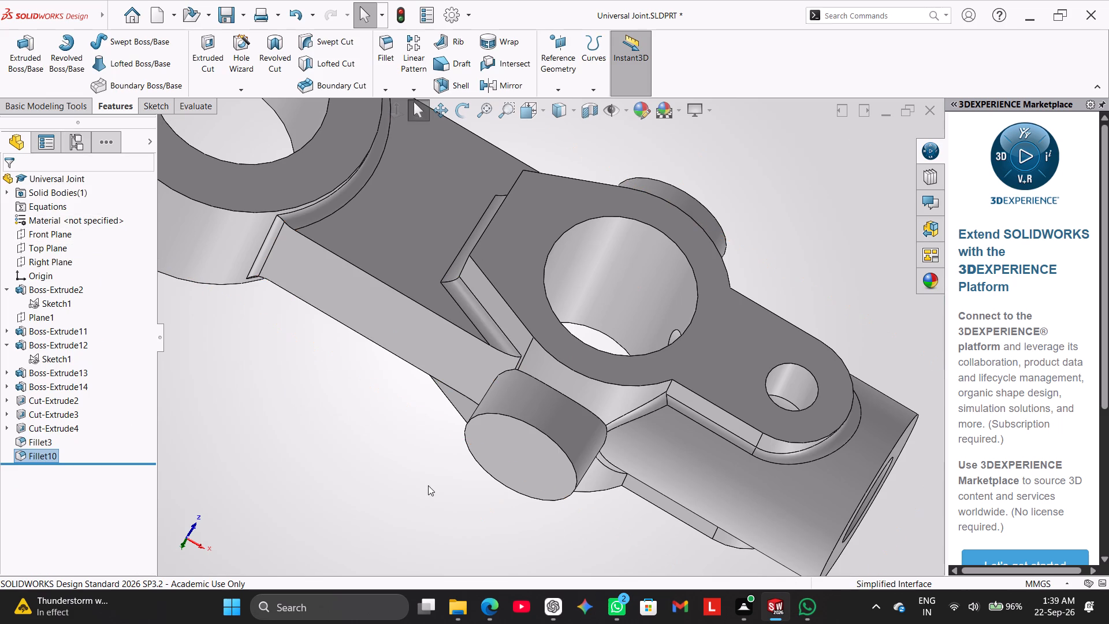
Add the same arm plate's opposite angled edge at the web and one cross boss's curved base edge to the new 3 mm fillet.
middle_click_drag(426, 484, 468, 332)
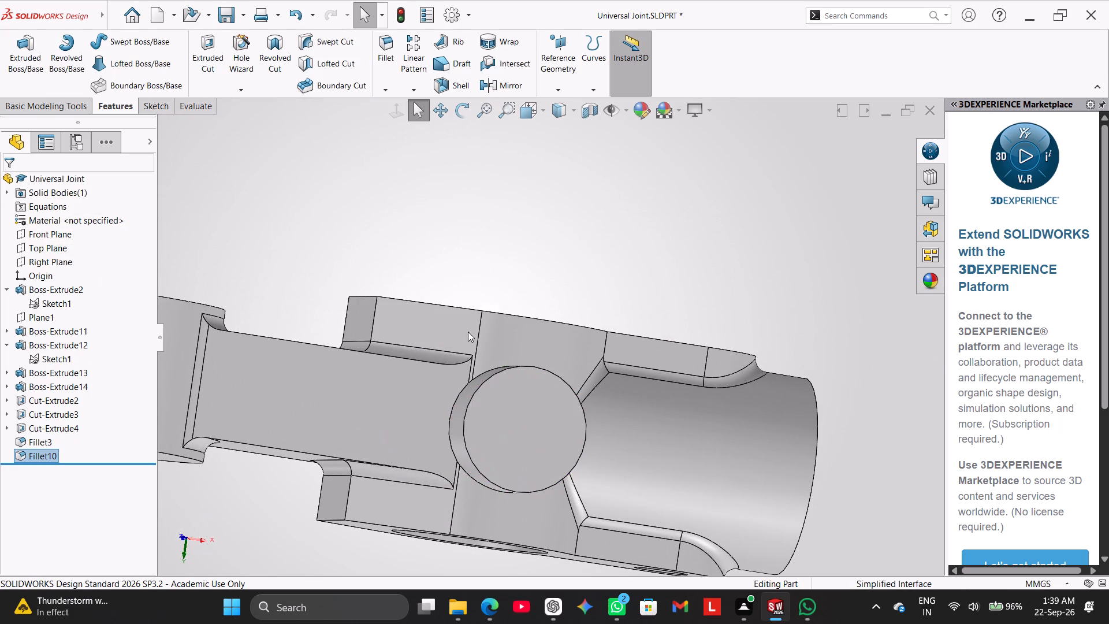
middle_click_drag(384, 239, 397, 365)
scroll(430, 299, "up", 2)
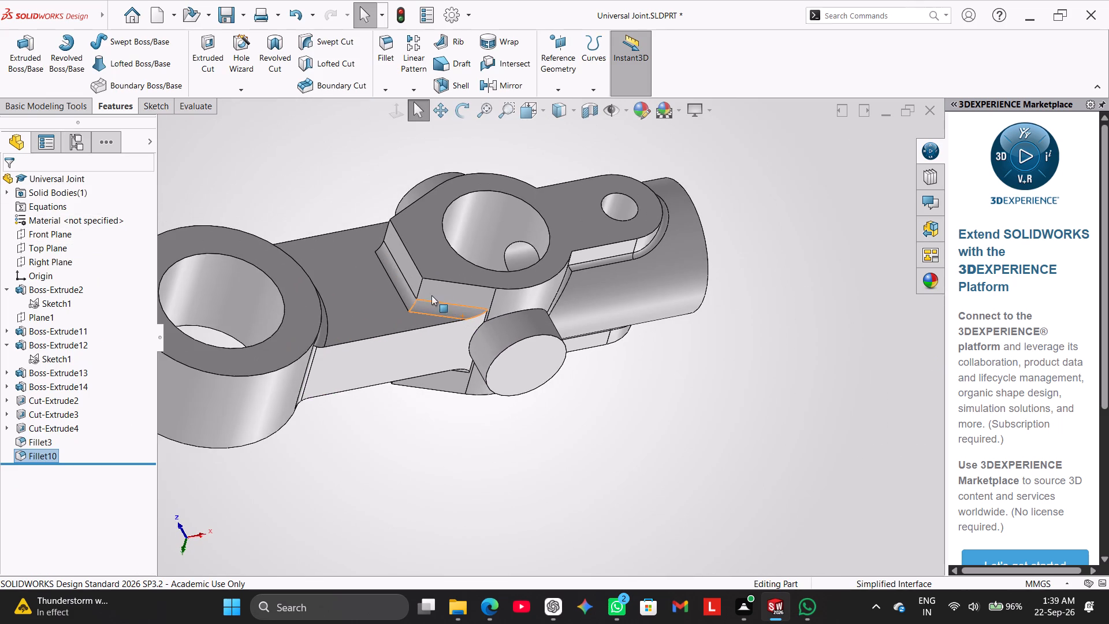
middle_click_drag(392, 173, 405, 314)
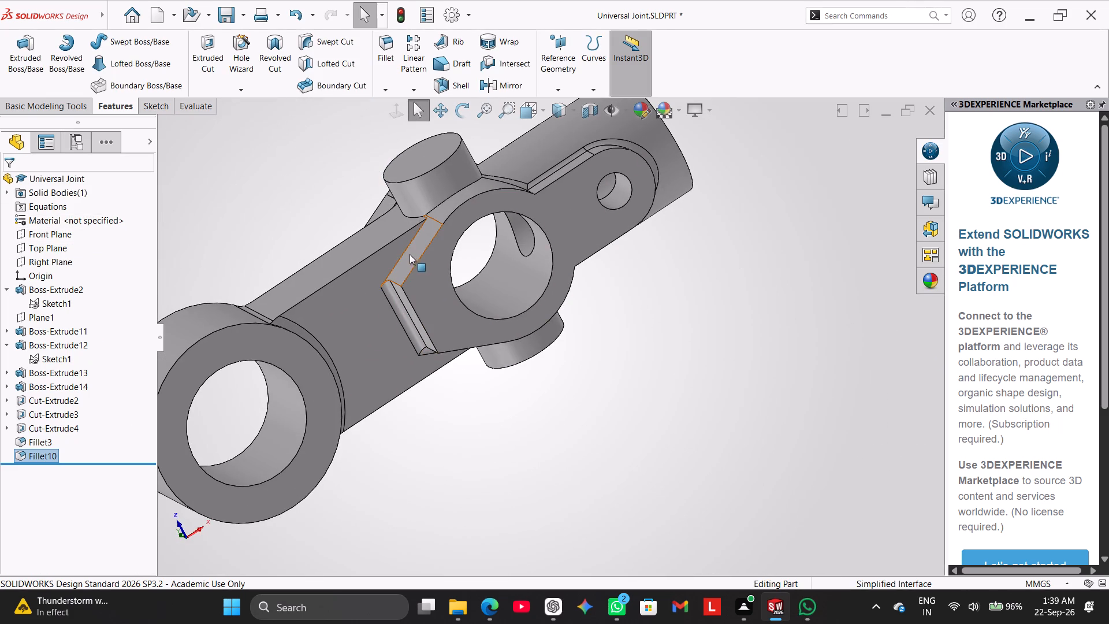
right_click(52, 454)
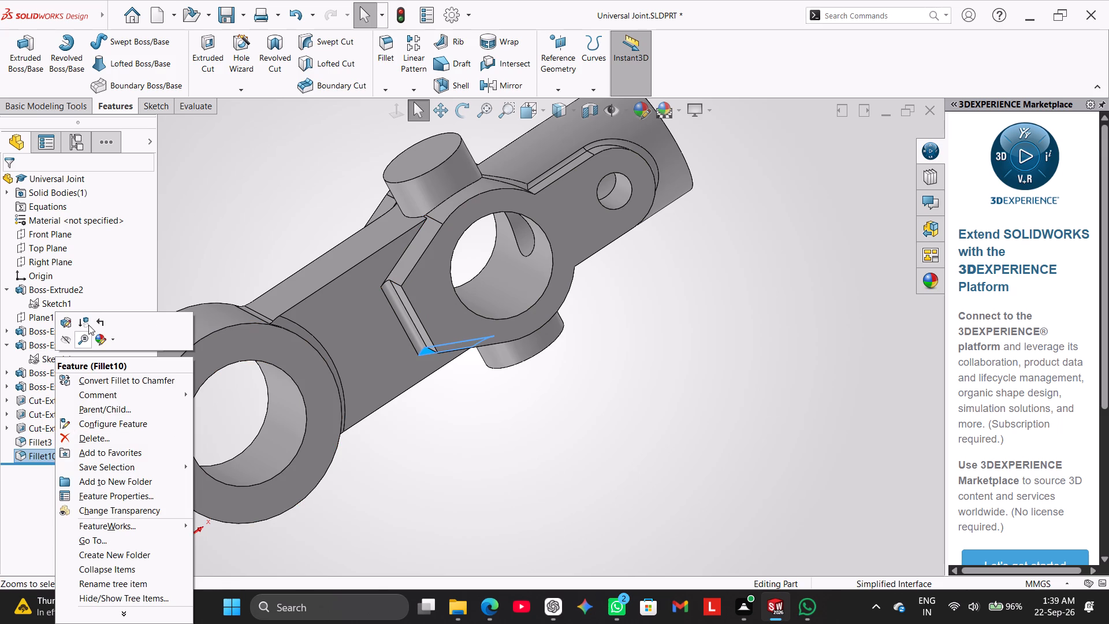
left_click(64, 320)
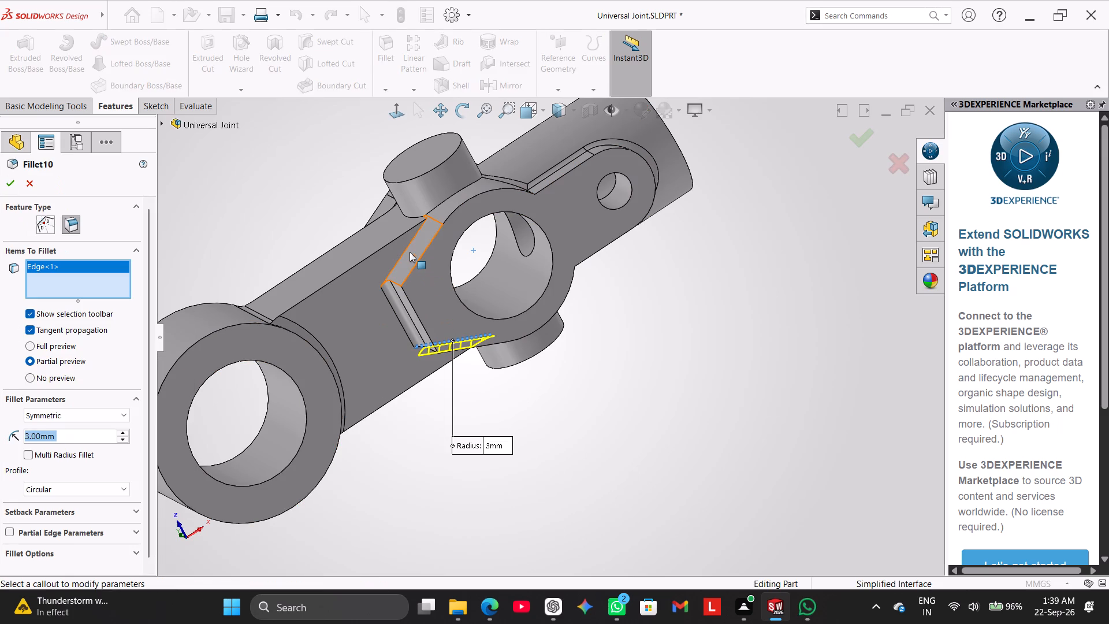
left_click(407, 250)
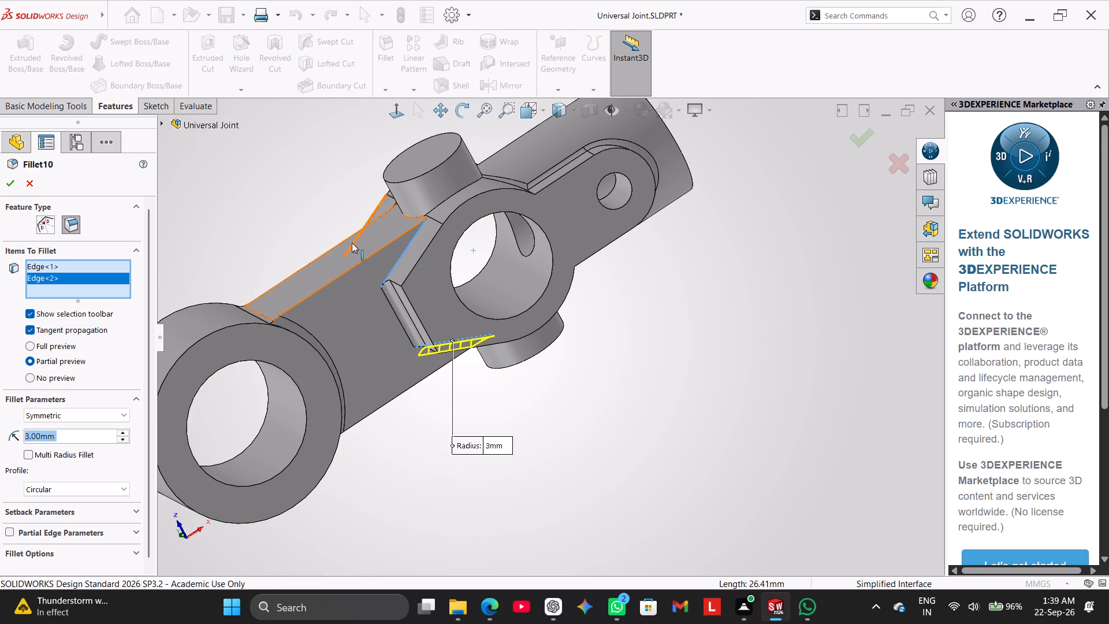
middle_click_drag(256, 220, 176, 202)
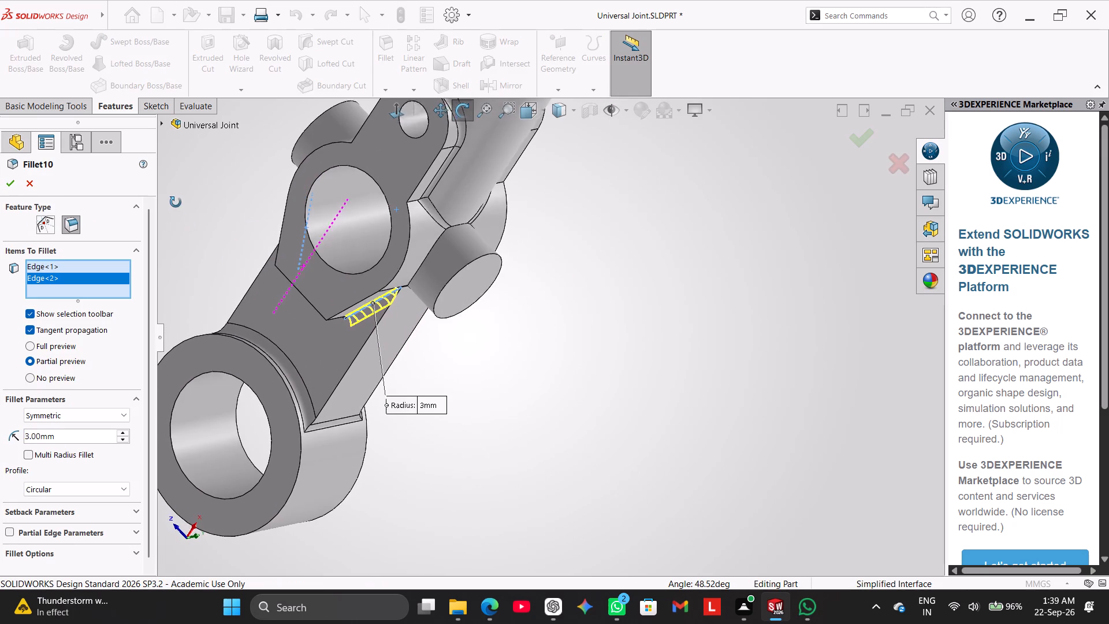
middle_click_drag(176, 202, 175, 200)
middle_click_drag(533, 361, 438, 325)
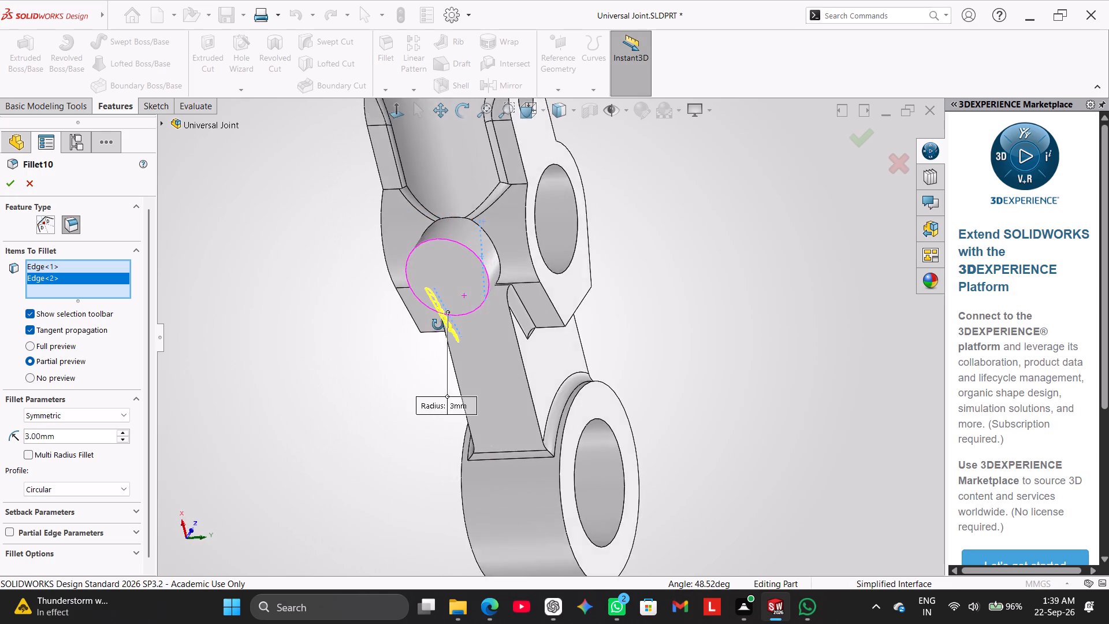
middle_click_drag(438, 325, 225, 376)
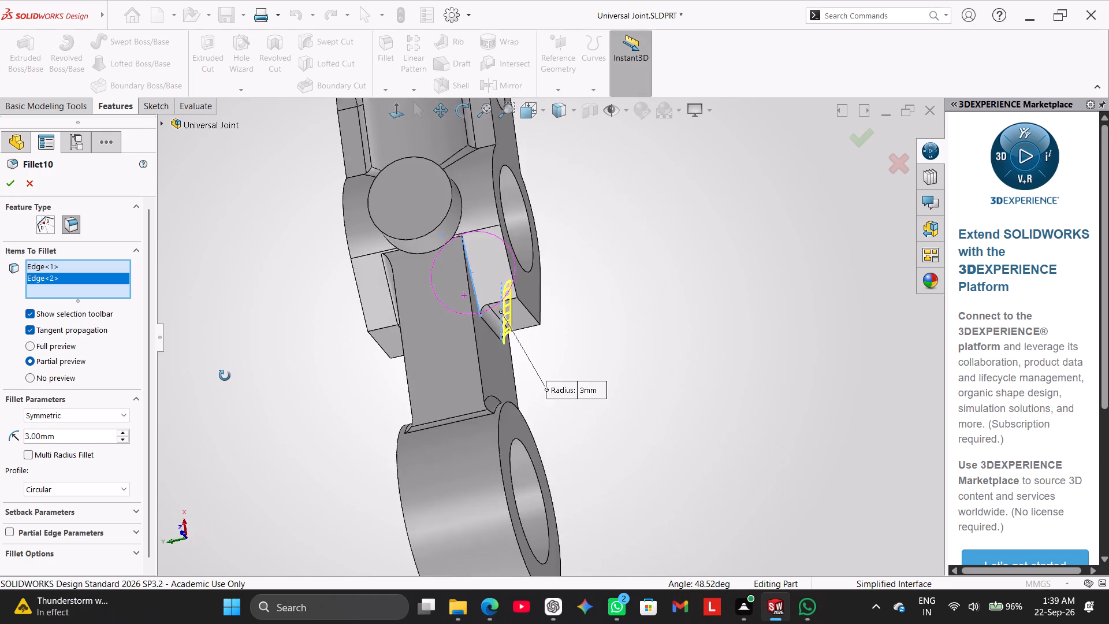
middle_click_drag(225, 376, 393, 273)
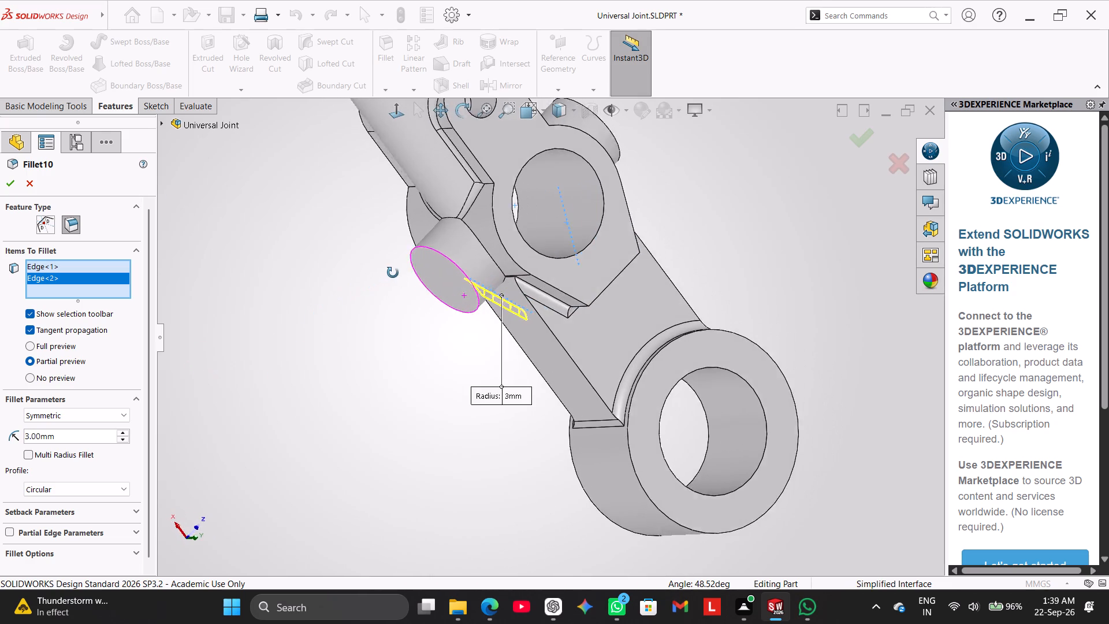
middle_click_drag(393, 273, 399, 270)
left_click(481, 240)
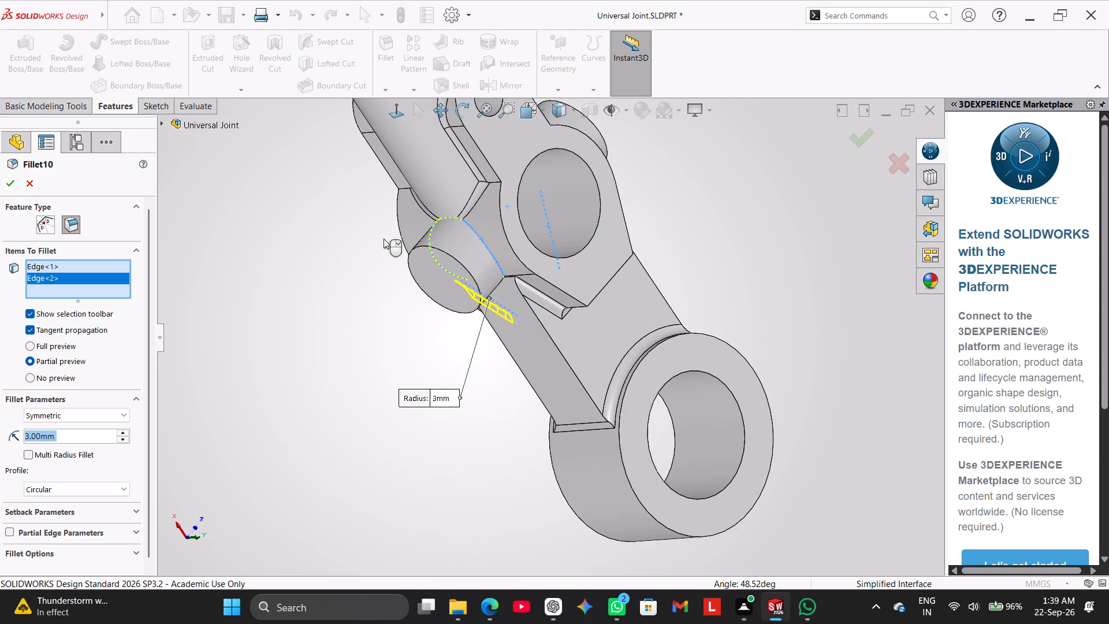
left_click(11, 181)
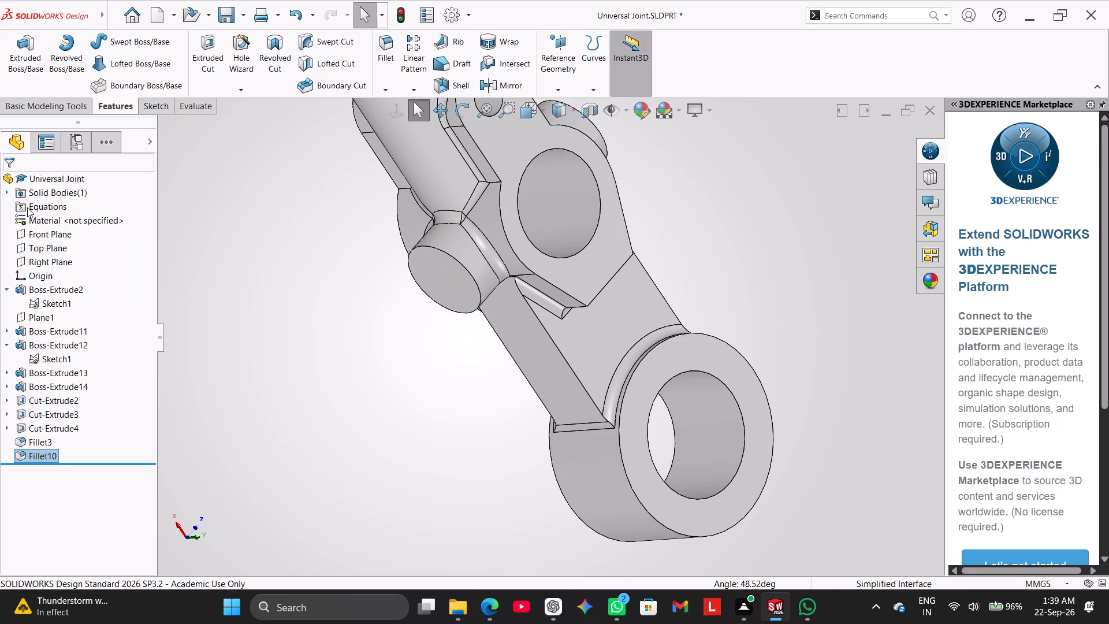
Add the opposite cross boss's curved base edge to the same 3 mm fillet.
right_click(29, 460)
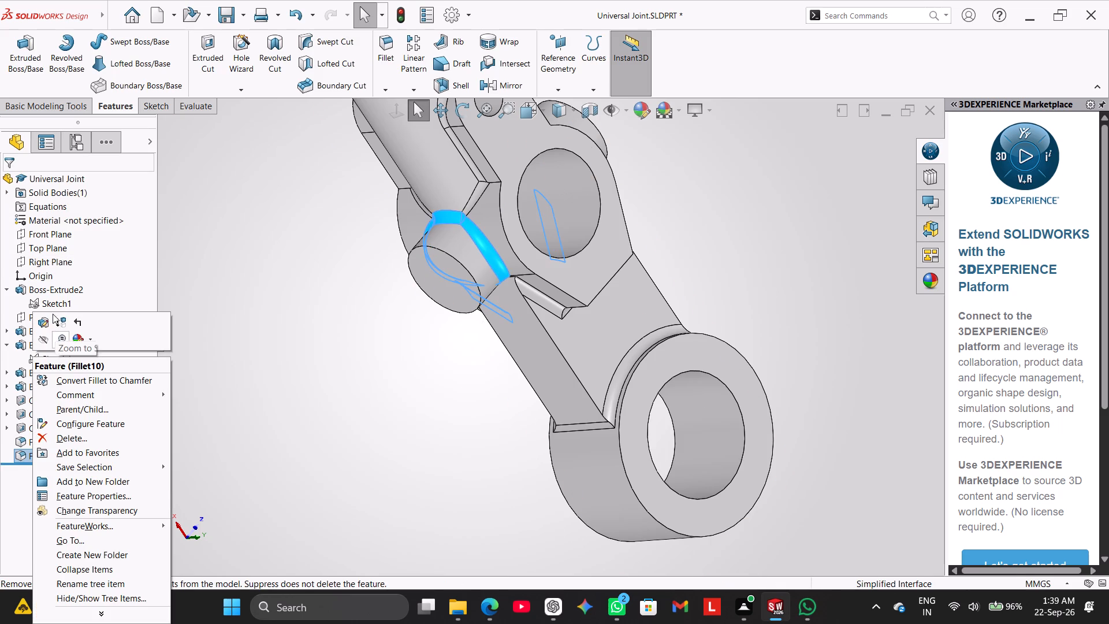
left_click(44, 318)
middle_click_drag(344, 385, 443, 368)
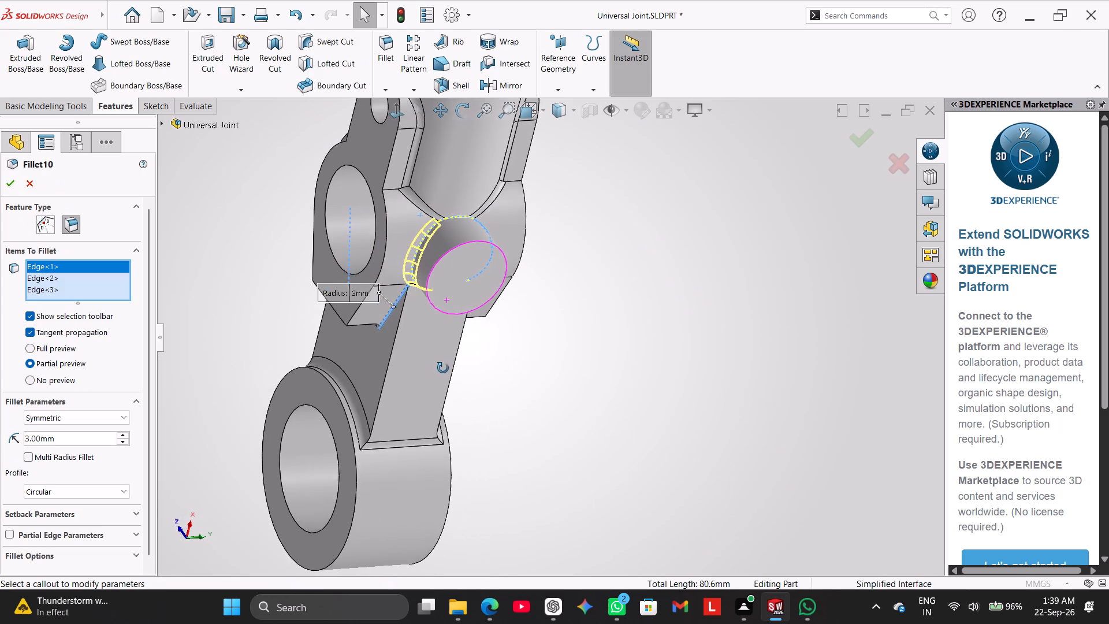
middle_click_drag(443, 368, 444, 367)
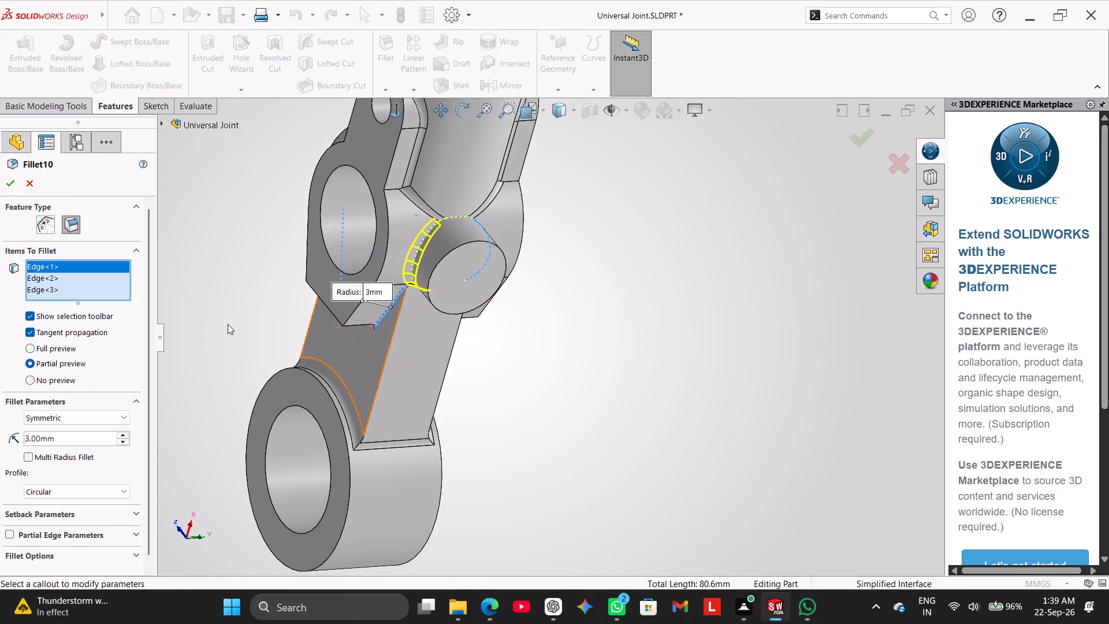
middle_click_drag(236, 327, 370, 365)
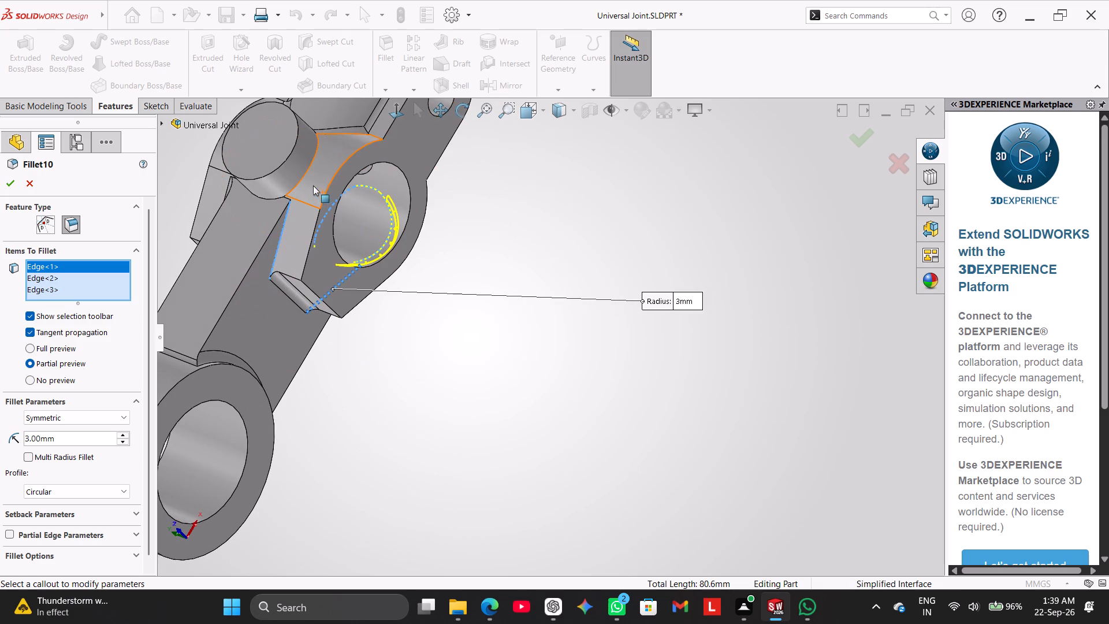
left_click(306, 176)
middle_click_drag(488, 387, 546, 421)
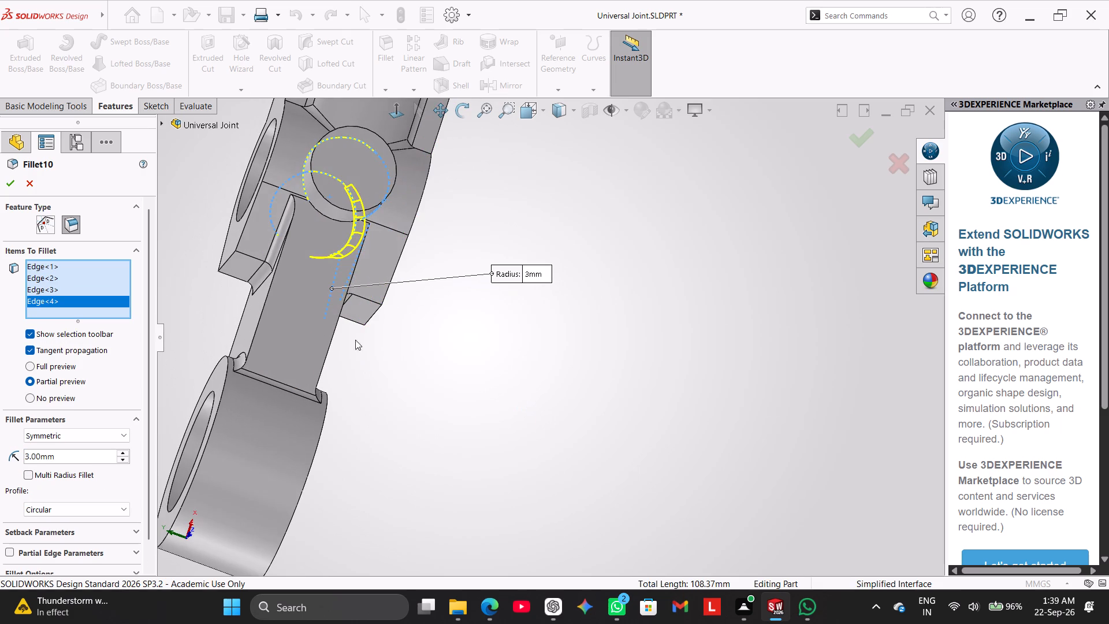
left_click(13, 176)
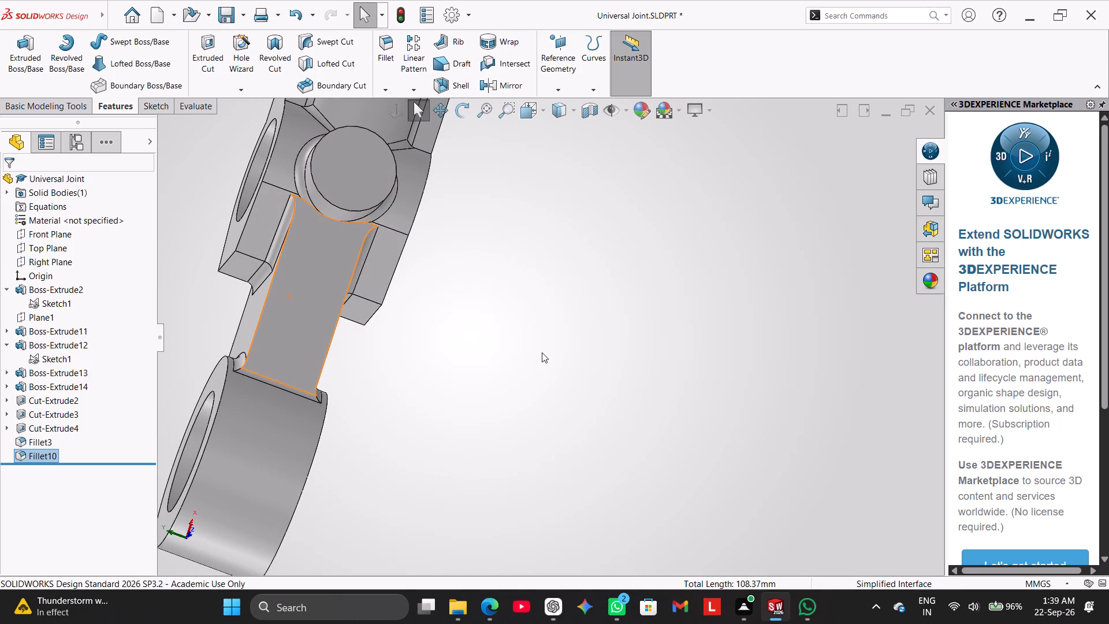
Examine the fillets around the cross bosses, web and arm plates from the isometric view and several other directions.
middle_click_drag(561, 354, 671, 335)
right_click_drag(229, 393, 404, 283)
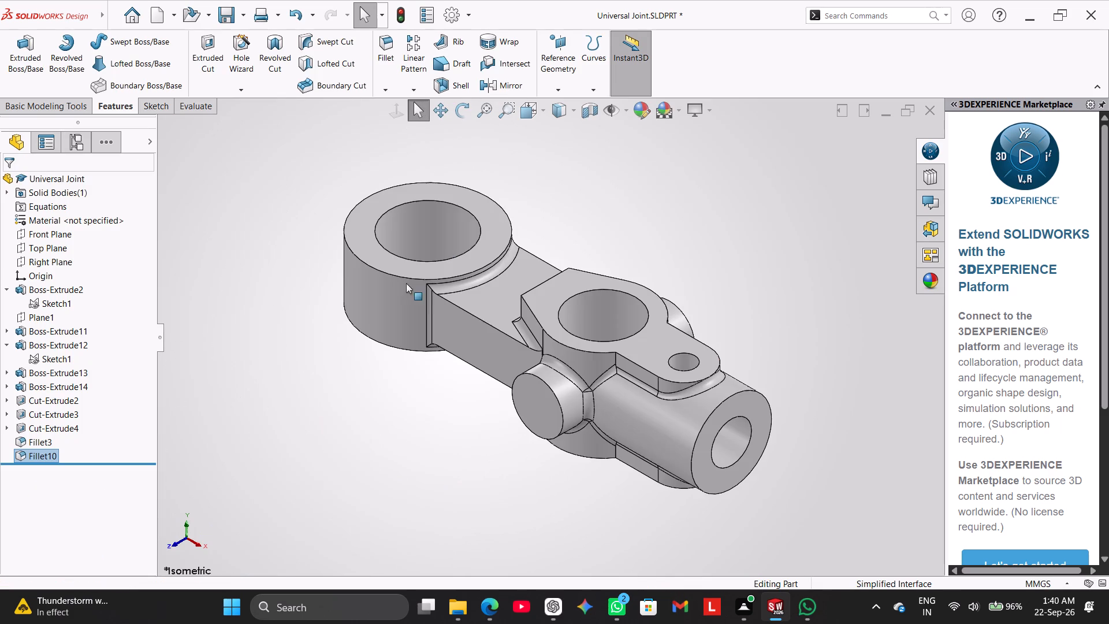
middle_click_drag(451, 418, 466, 551)
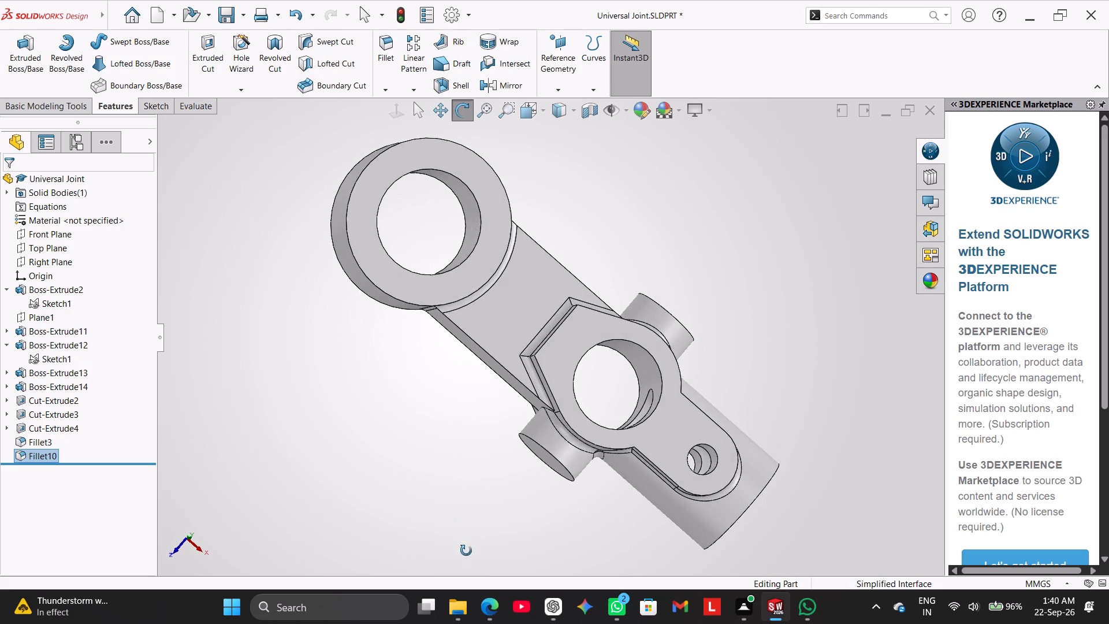
middle_click_drag(466, 551, 453, 464)
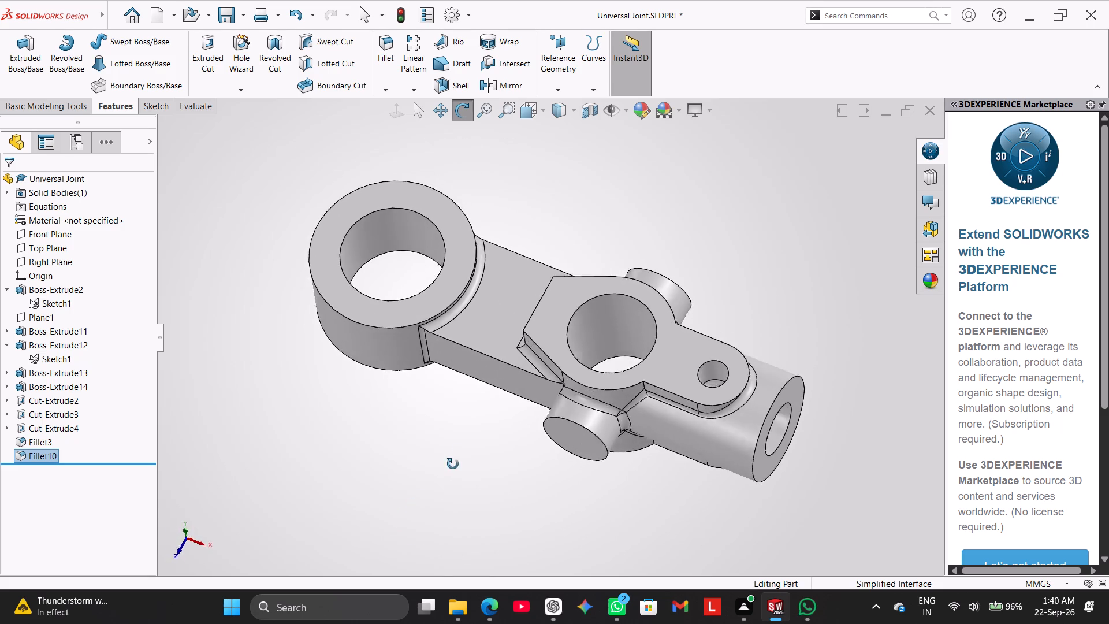
middle_click_drag(453, 464, 475, 411)
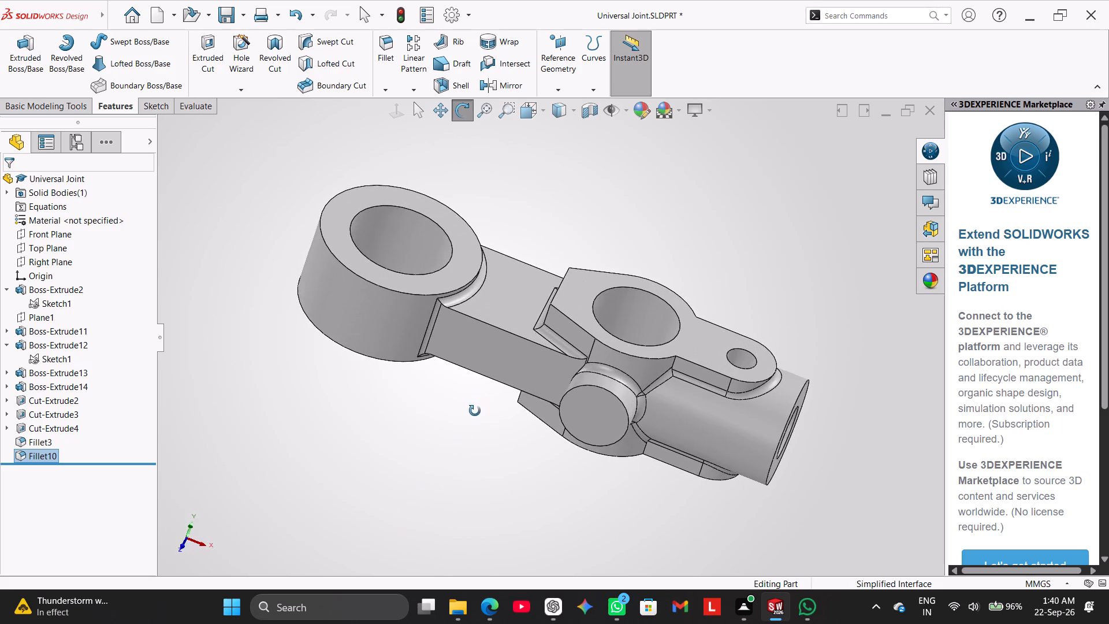
middle_click_drag(475, 411, 479, 318)
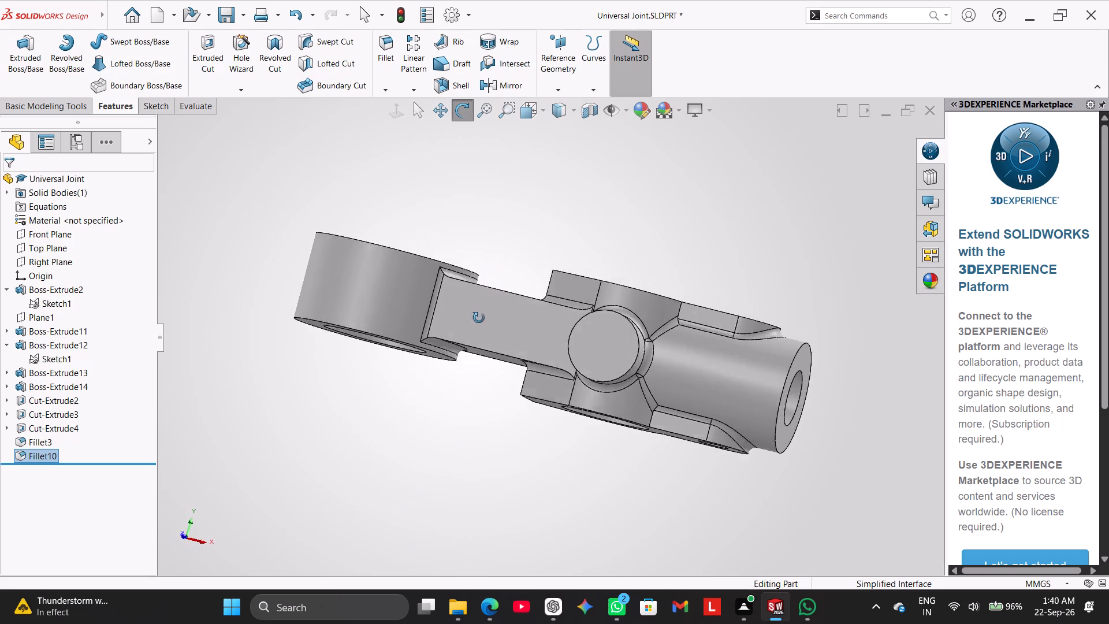
middle_click_drag(479, 318, 325, 440)
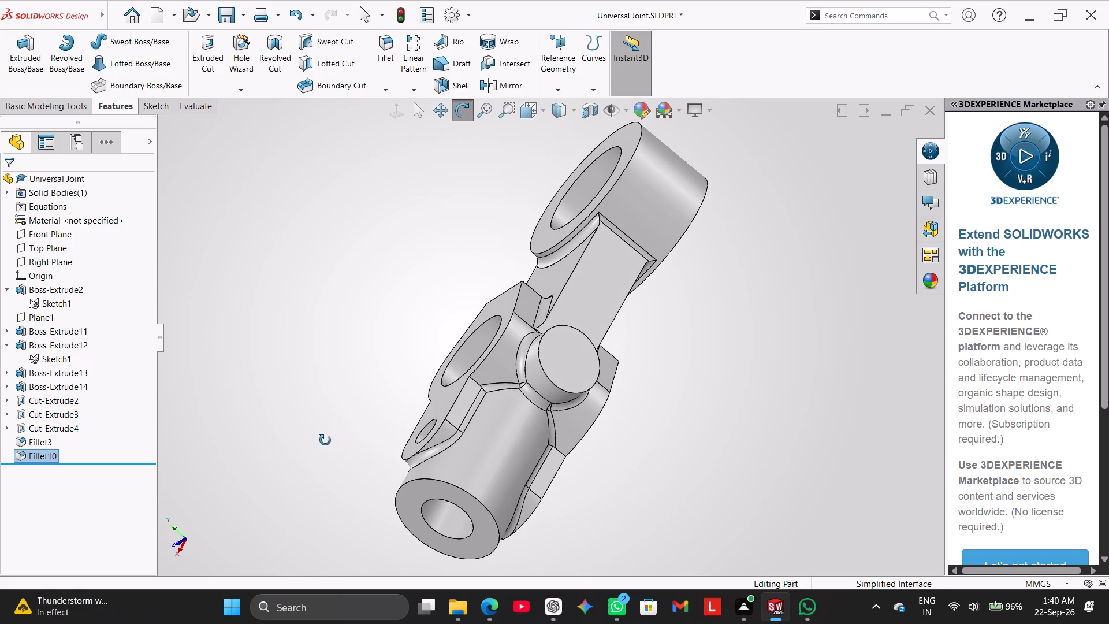
middle_click_drag(325, 440, 328, 433)
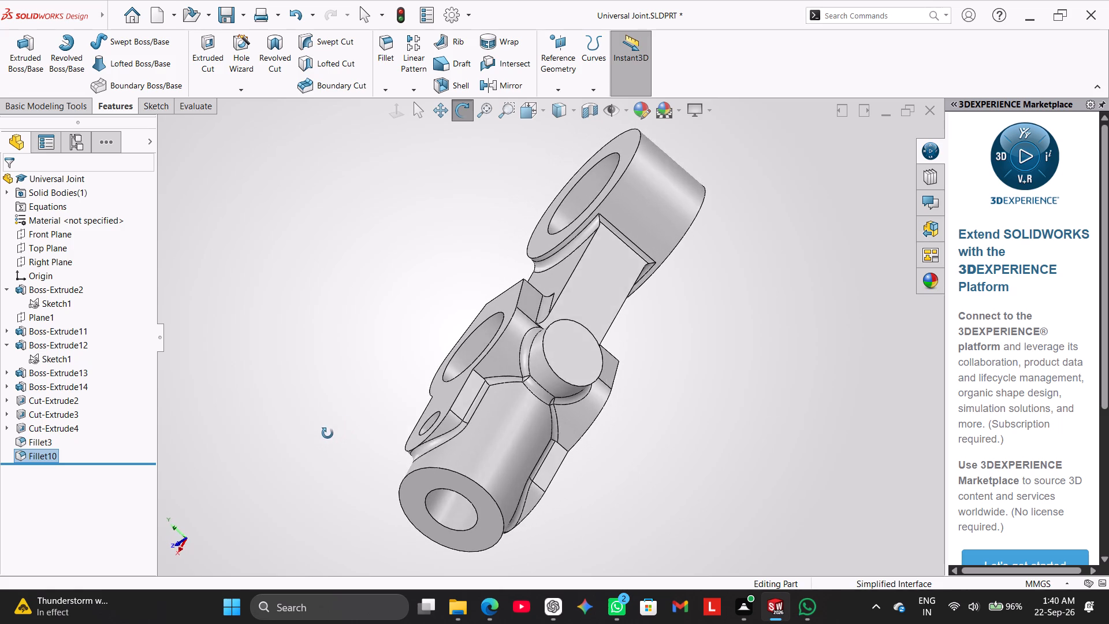
middle_click_drag(328, 433, 304, 412)
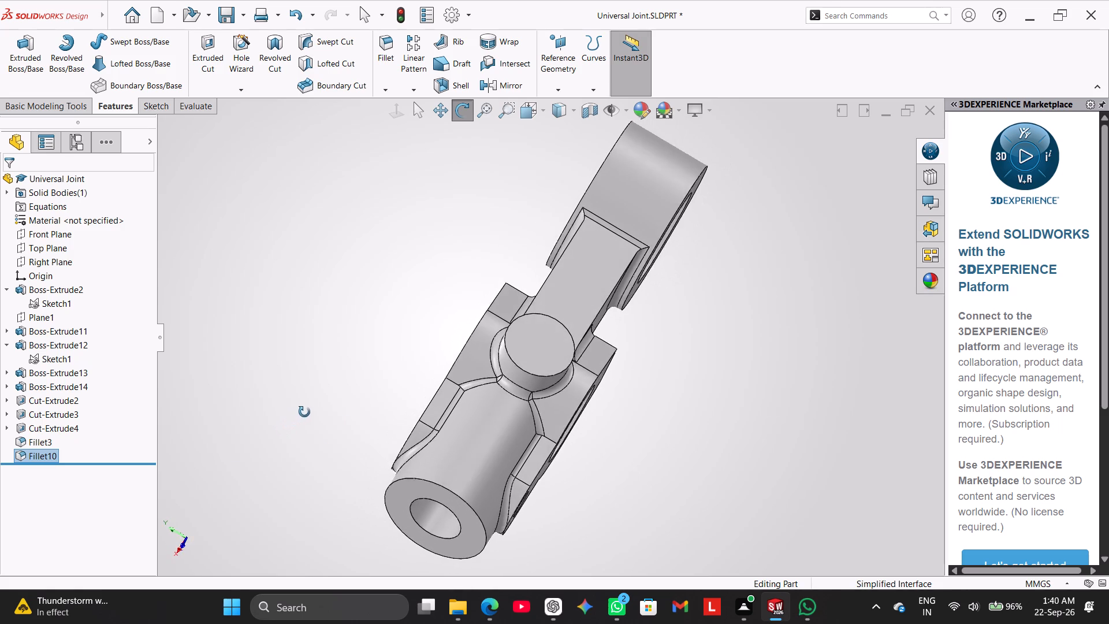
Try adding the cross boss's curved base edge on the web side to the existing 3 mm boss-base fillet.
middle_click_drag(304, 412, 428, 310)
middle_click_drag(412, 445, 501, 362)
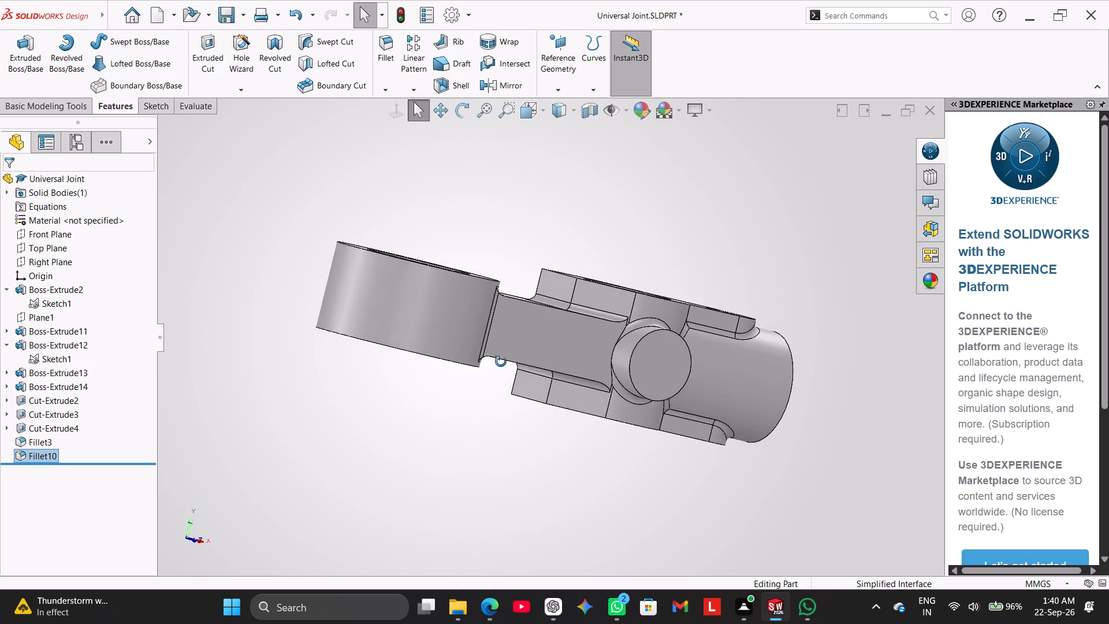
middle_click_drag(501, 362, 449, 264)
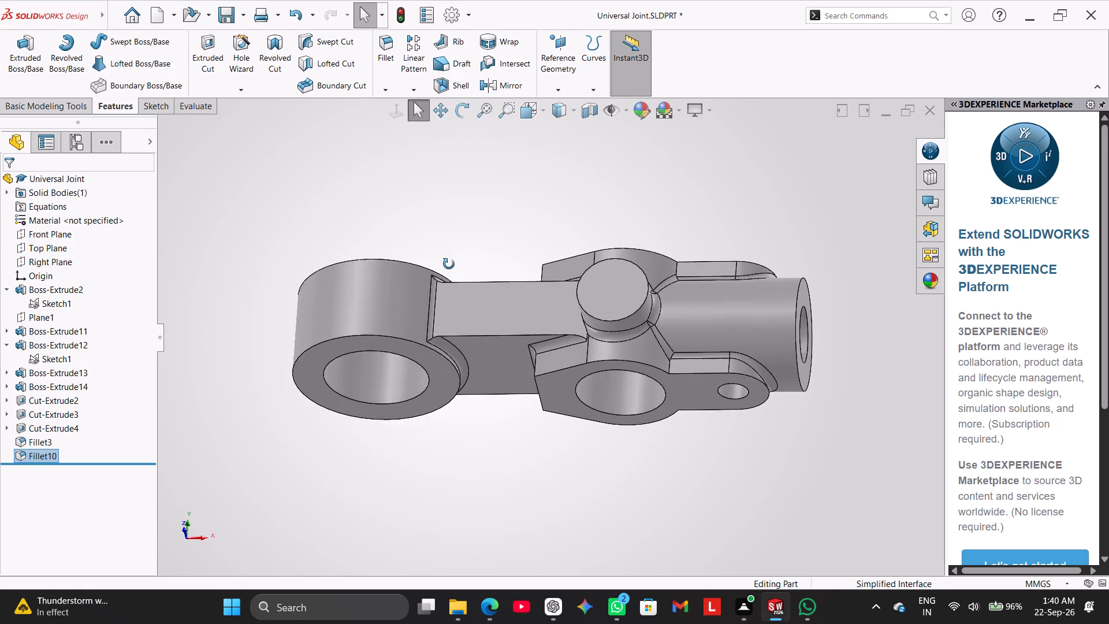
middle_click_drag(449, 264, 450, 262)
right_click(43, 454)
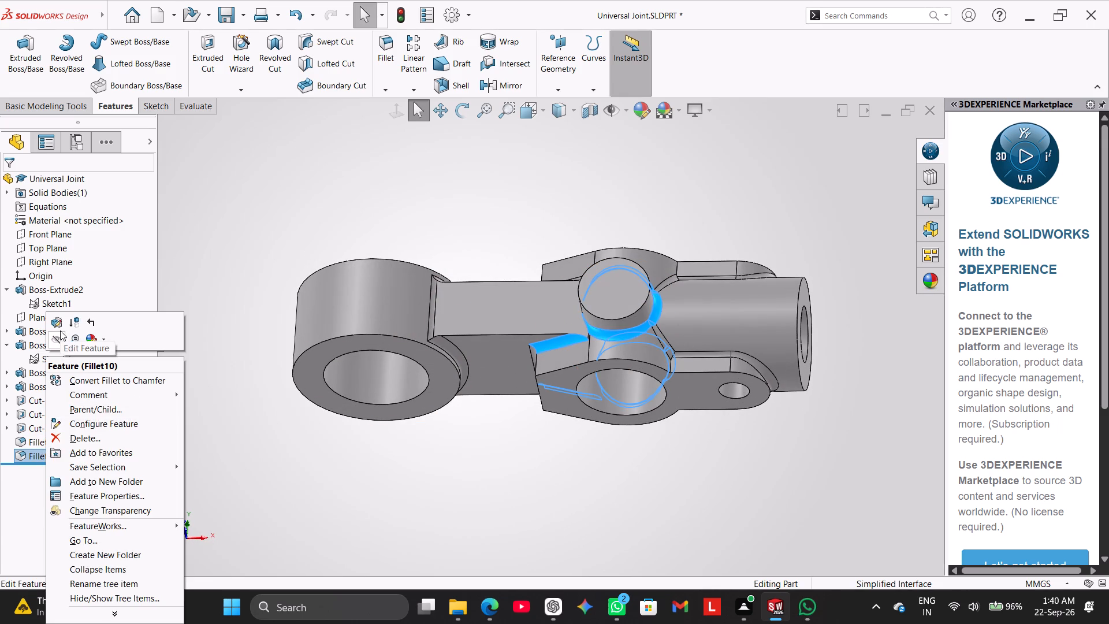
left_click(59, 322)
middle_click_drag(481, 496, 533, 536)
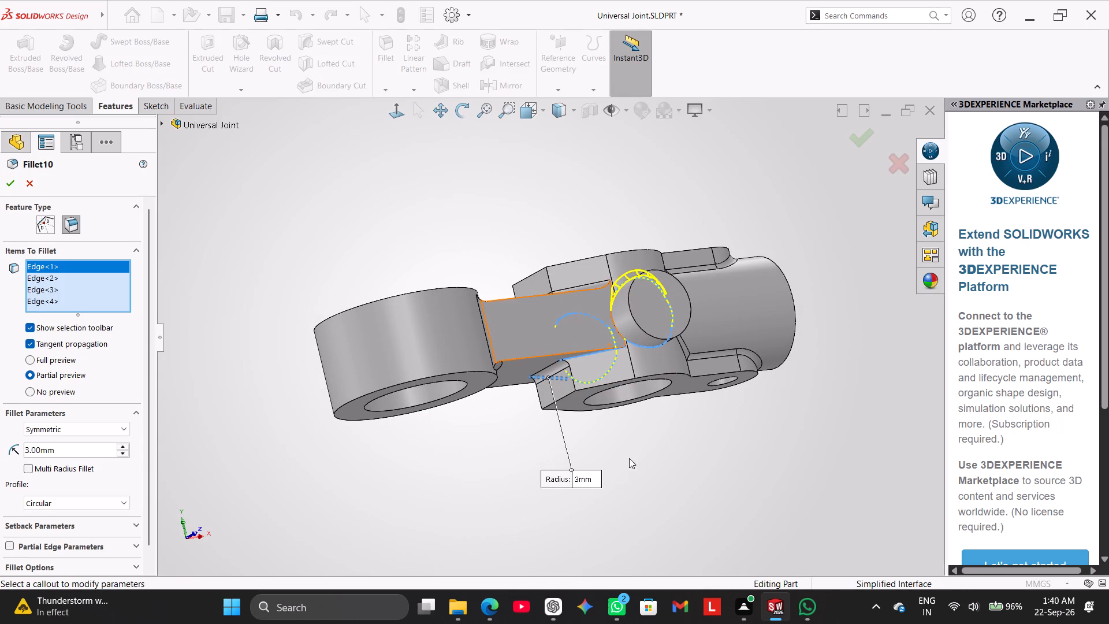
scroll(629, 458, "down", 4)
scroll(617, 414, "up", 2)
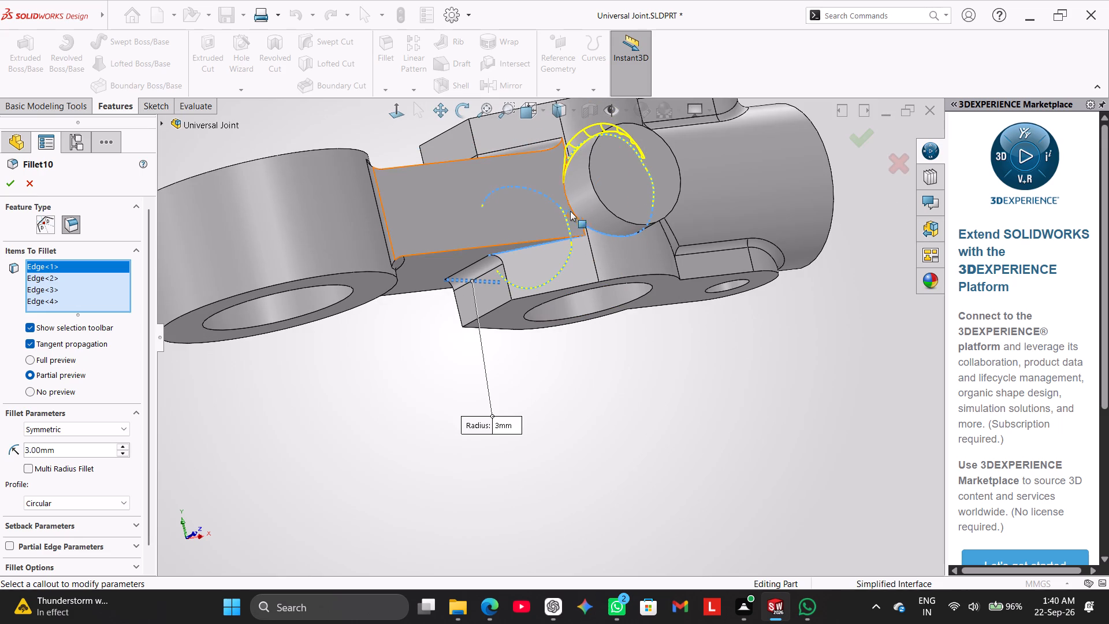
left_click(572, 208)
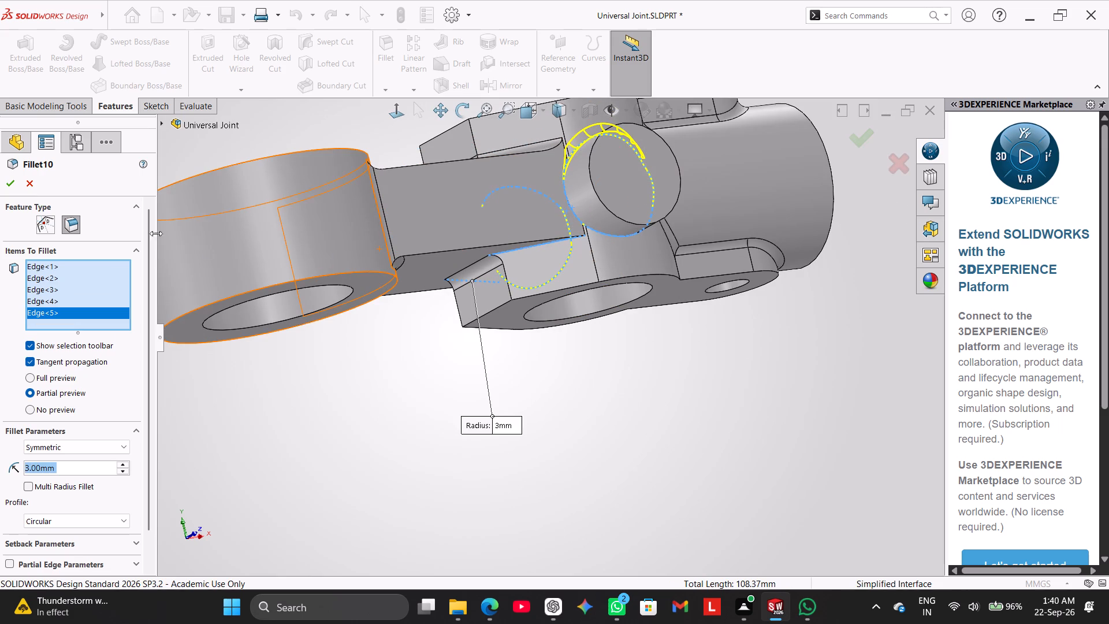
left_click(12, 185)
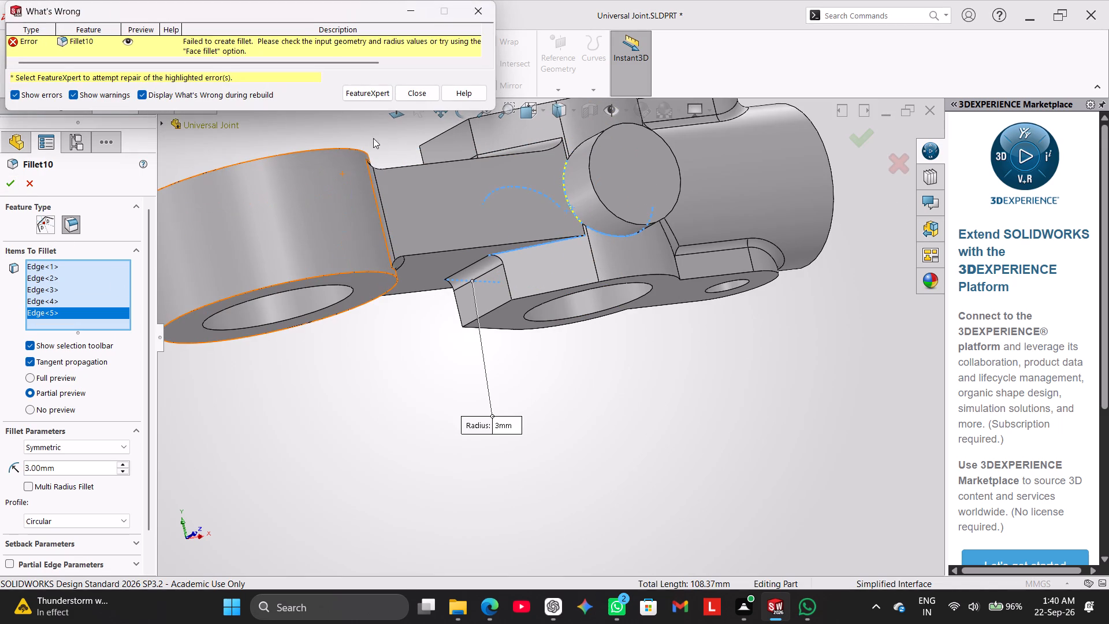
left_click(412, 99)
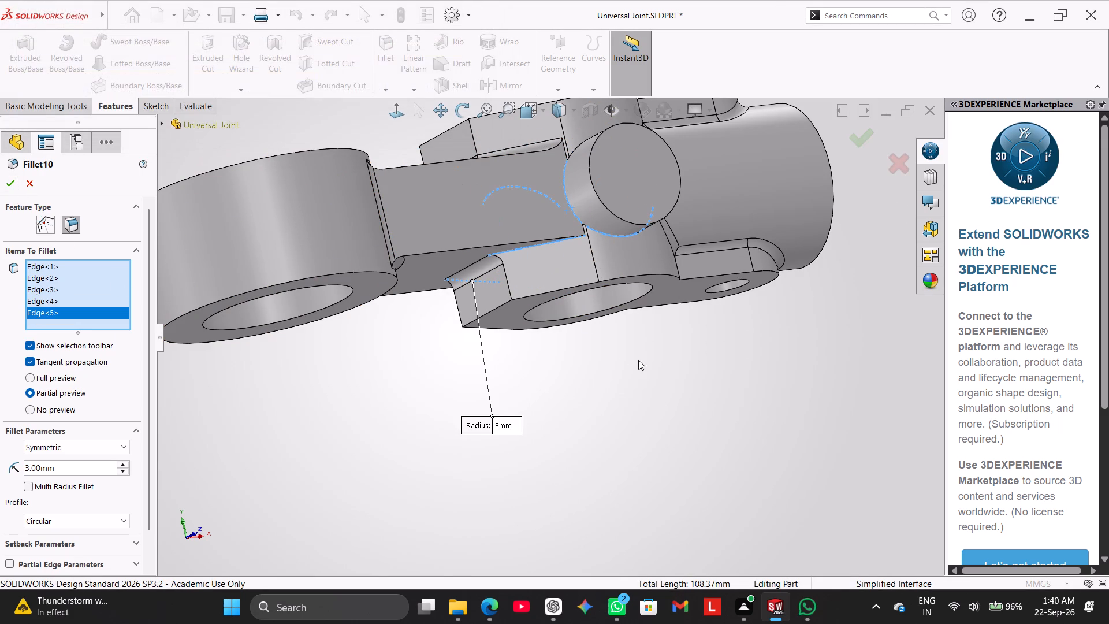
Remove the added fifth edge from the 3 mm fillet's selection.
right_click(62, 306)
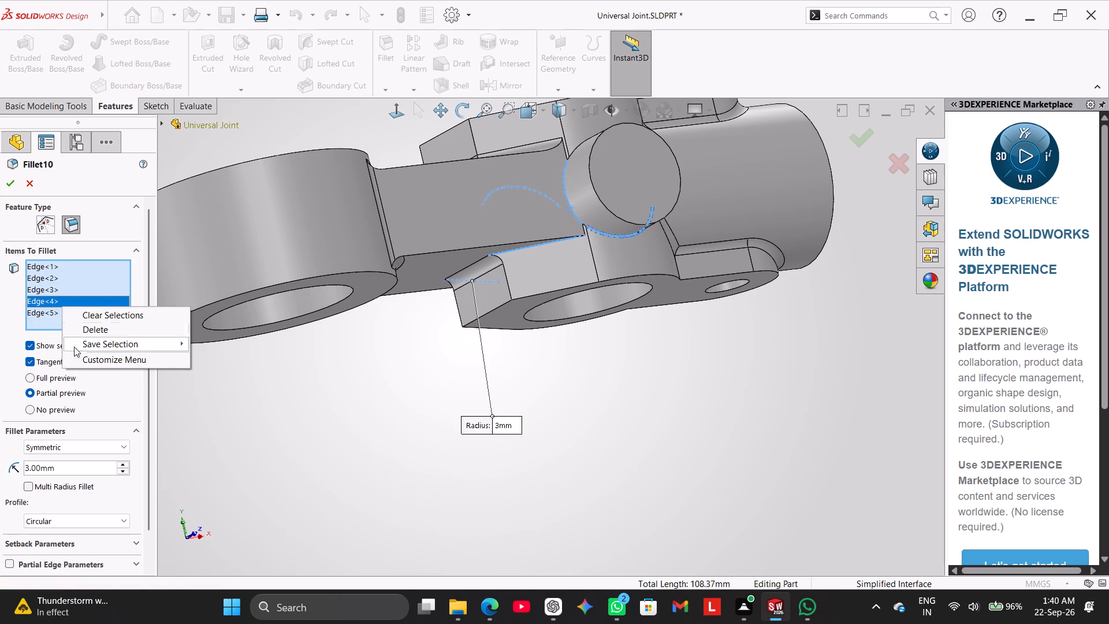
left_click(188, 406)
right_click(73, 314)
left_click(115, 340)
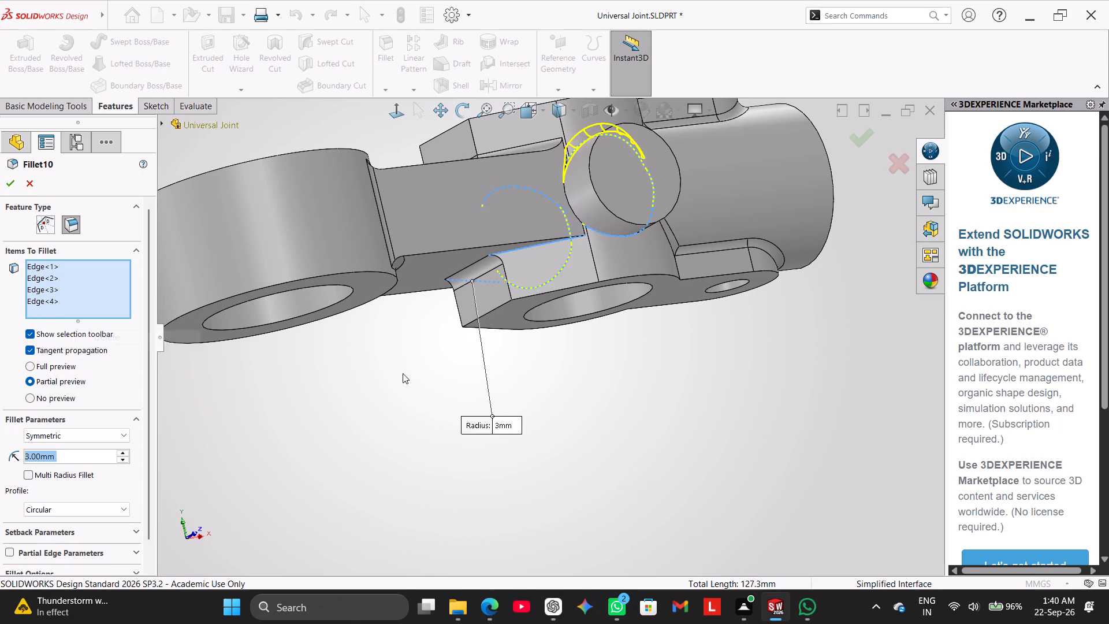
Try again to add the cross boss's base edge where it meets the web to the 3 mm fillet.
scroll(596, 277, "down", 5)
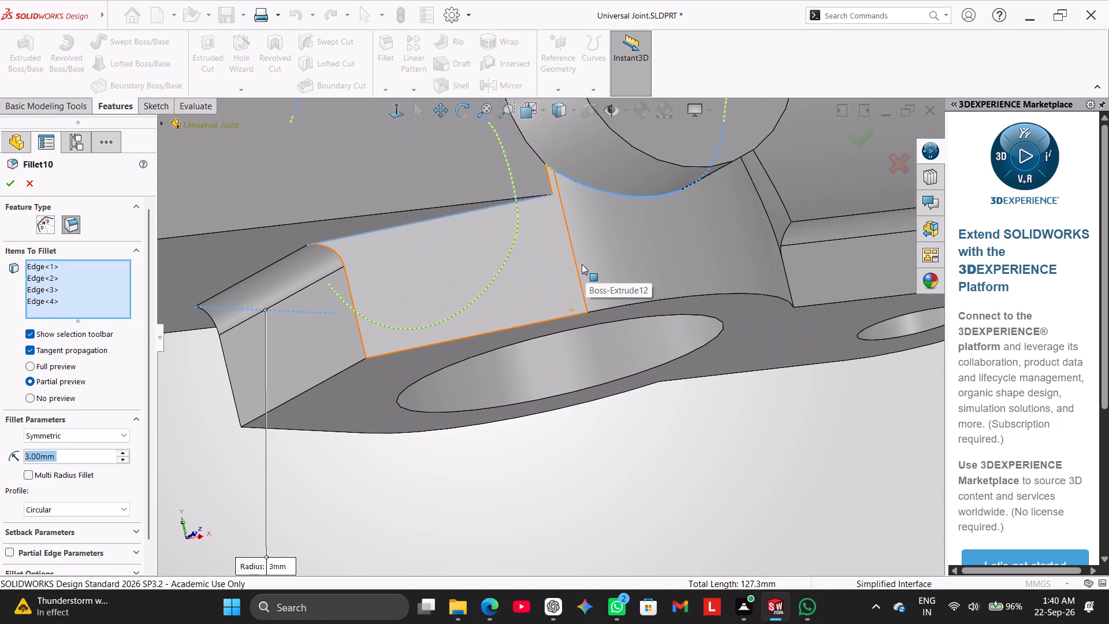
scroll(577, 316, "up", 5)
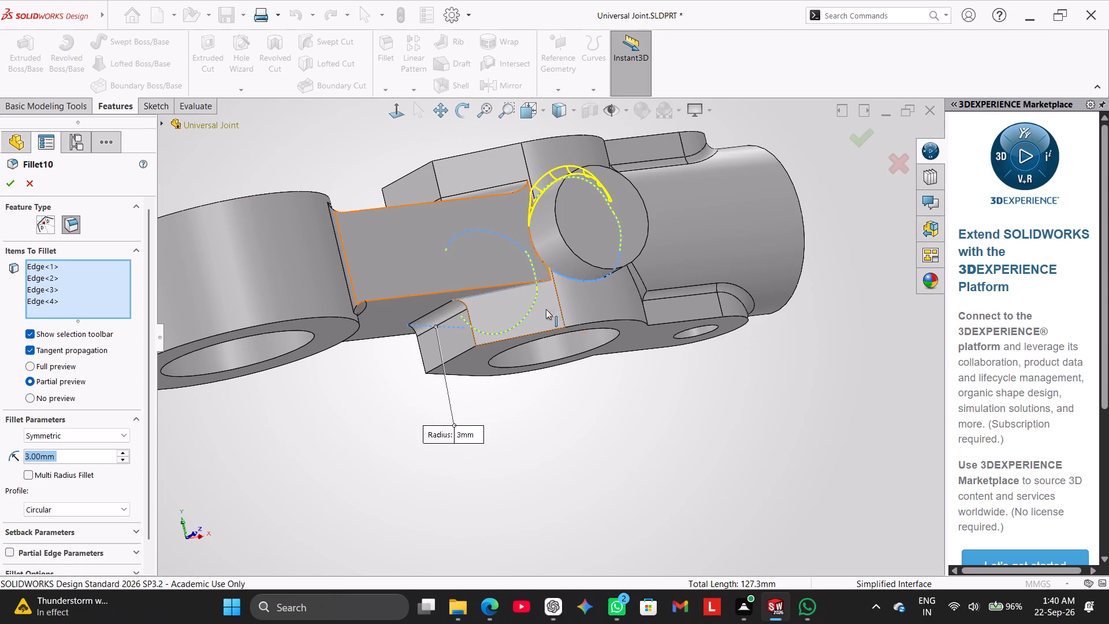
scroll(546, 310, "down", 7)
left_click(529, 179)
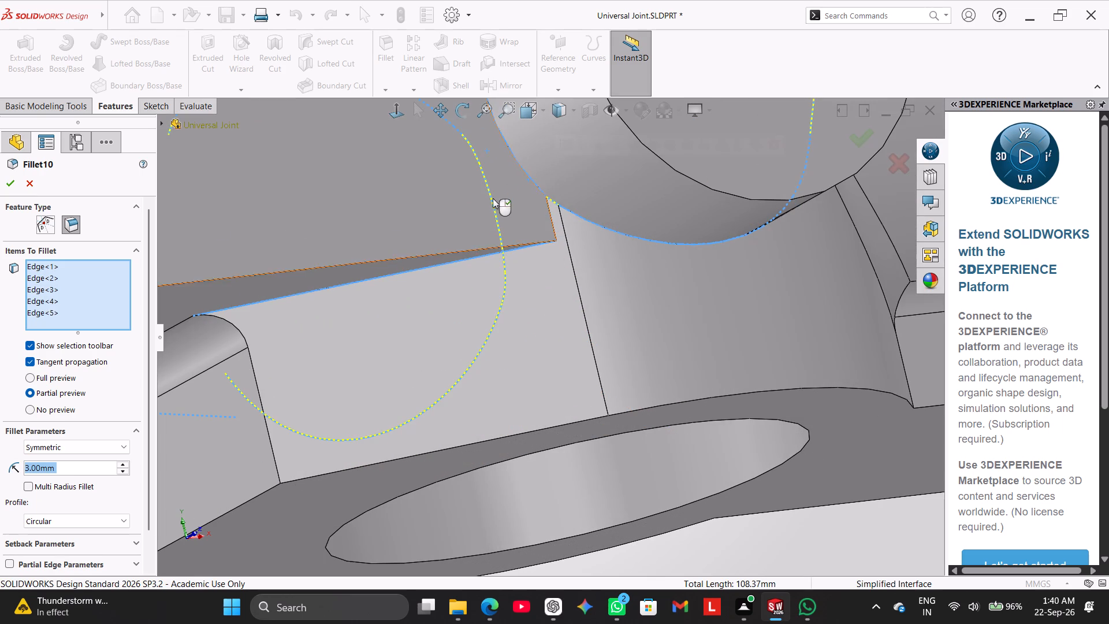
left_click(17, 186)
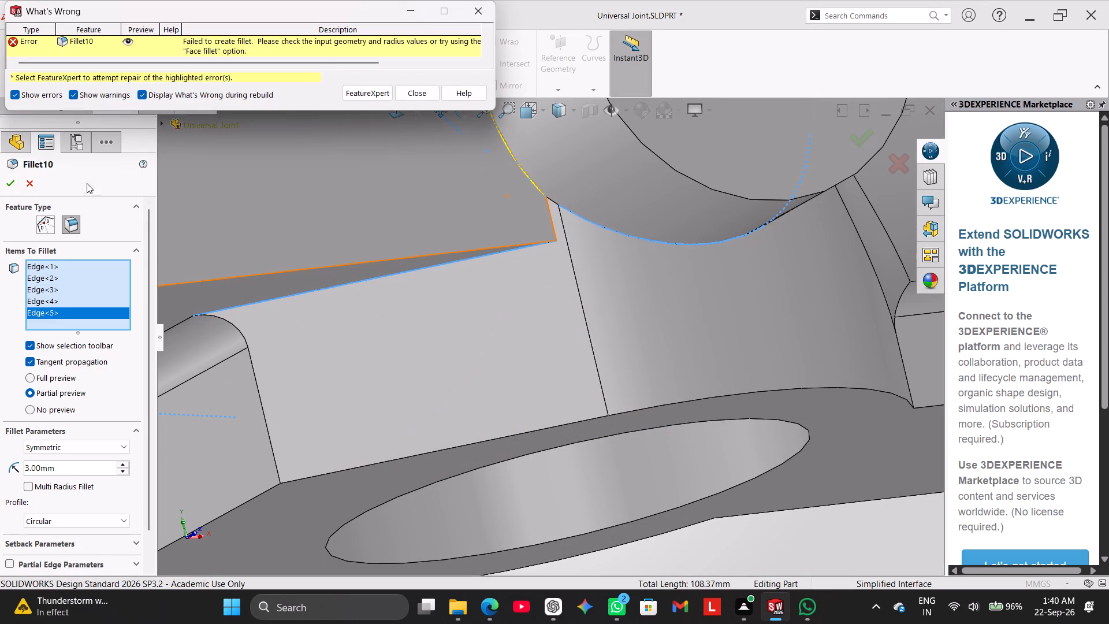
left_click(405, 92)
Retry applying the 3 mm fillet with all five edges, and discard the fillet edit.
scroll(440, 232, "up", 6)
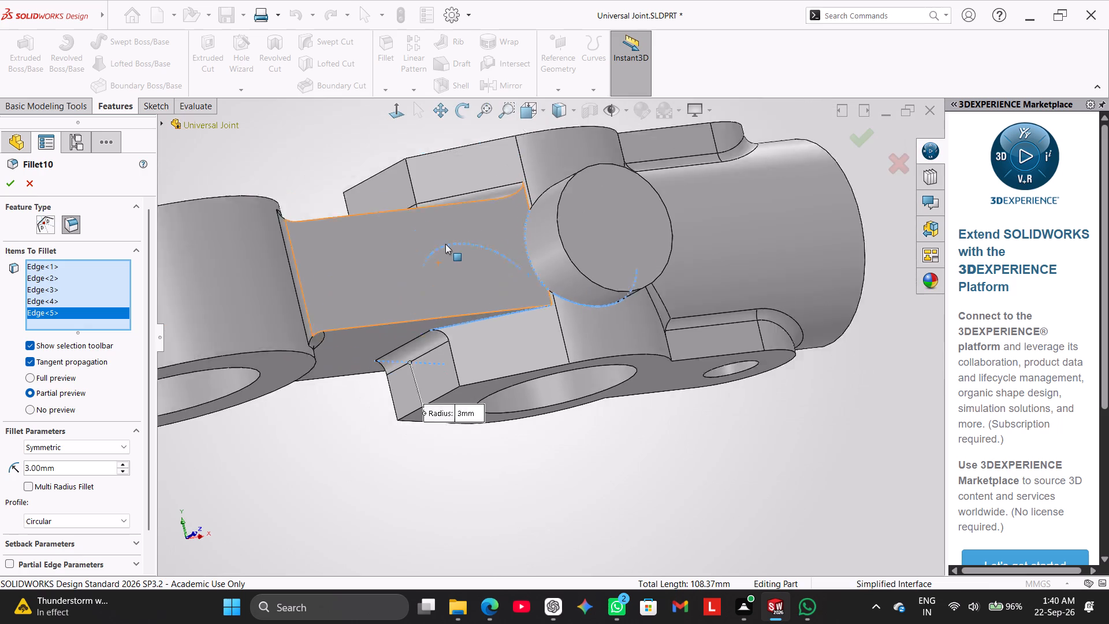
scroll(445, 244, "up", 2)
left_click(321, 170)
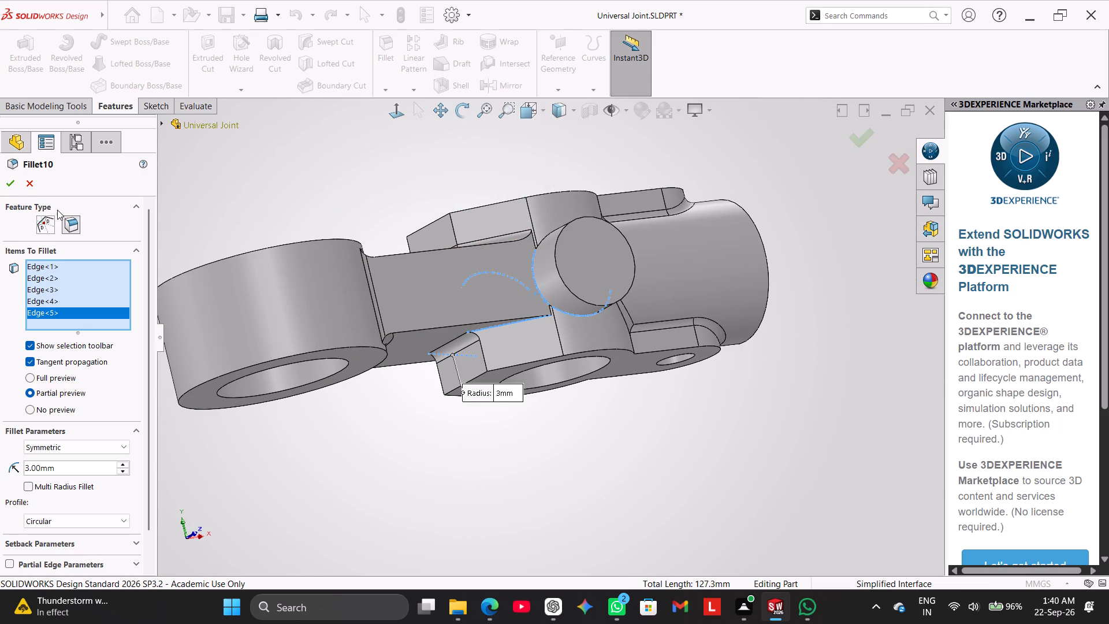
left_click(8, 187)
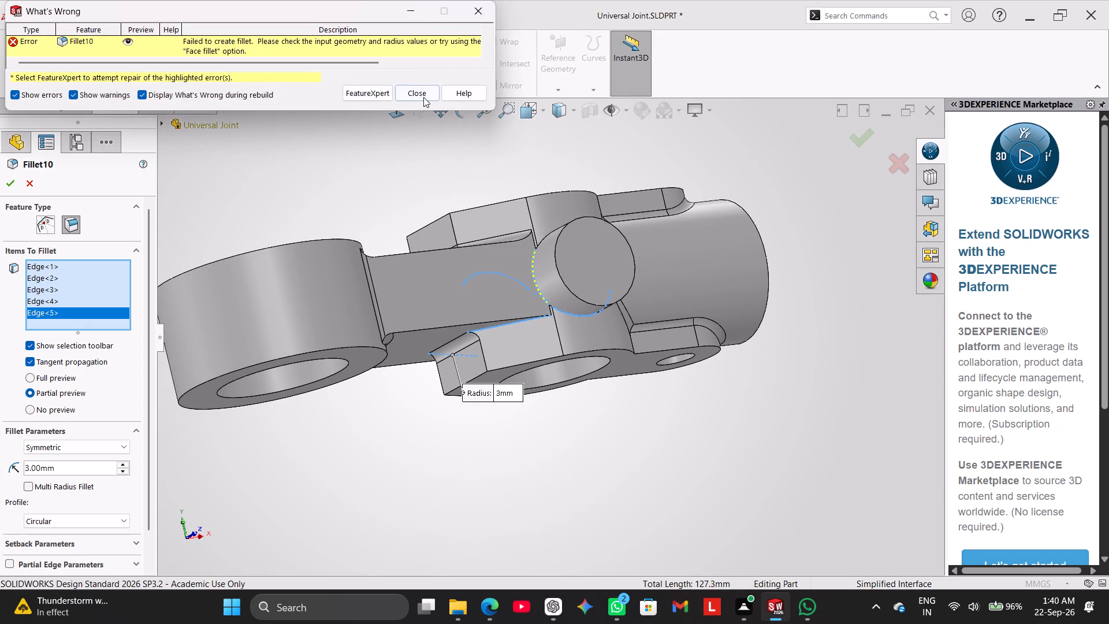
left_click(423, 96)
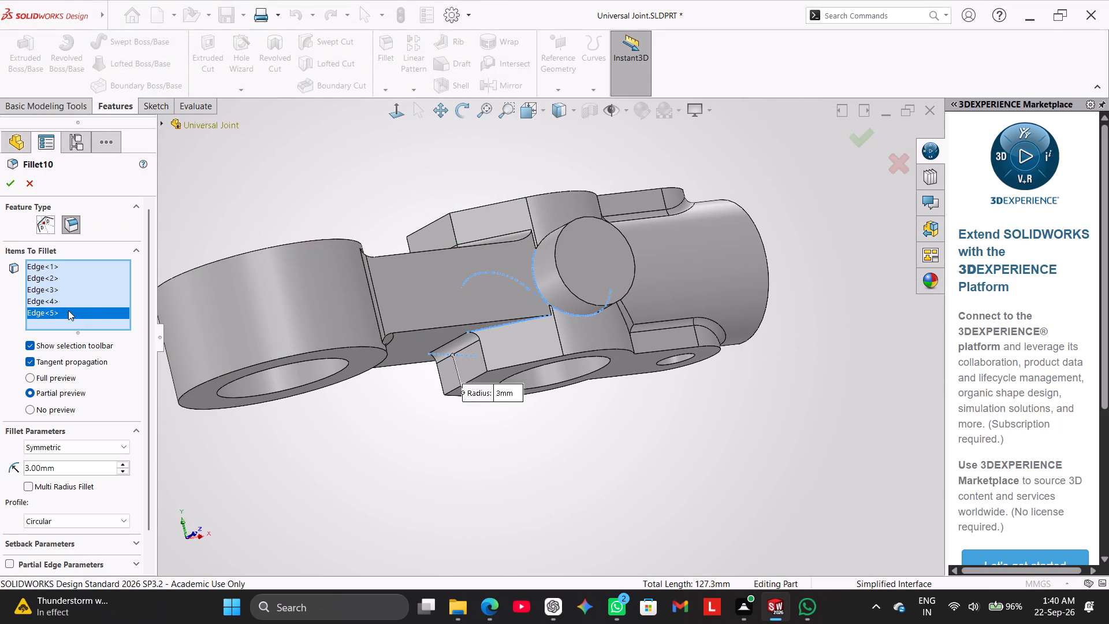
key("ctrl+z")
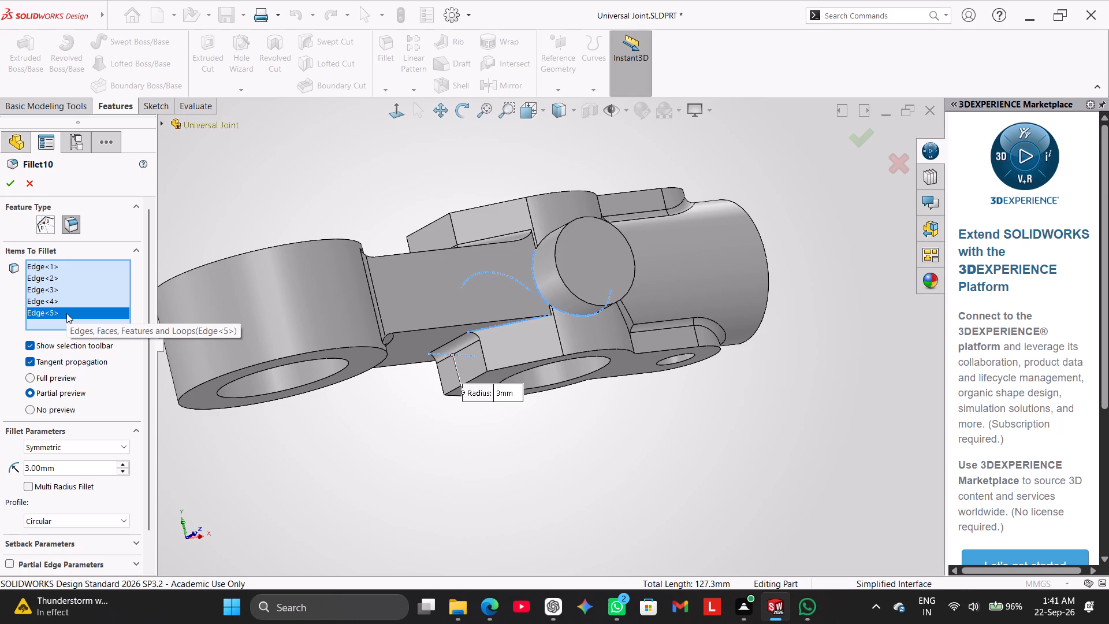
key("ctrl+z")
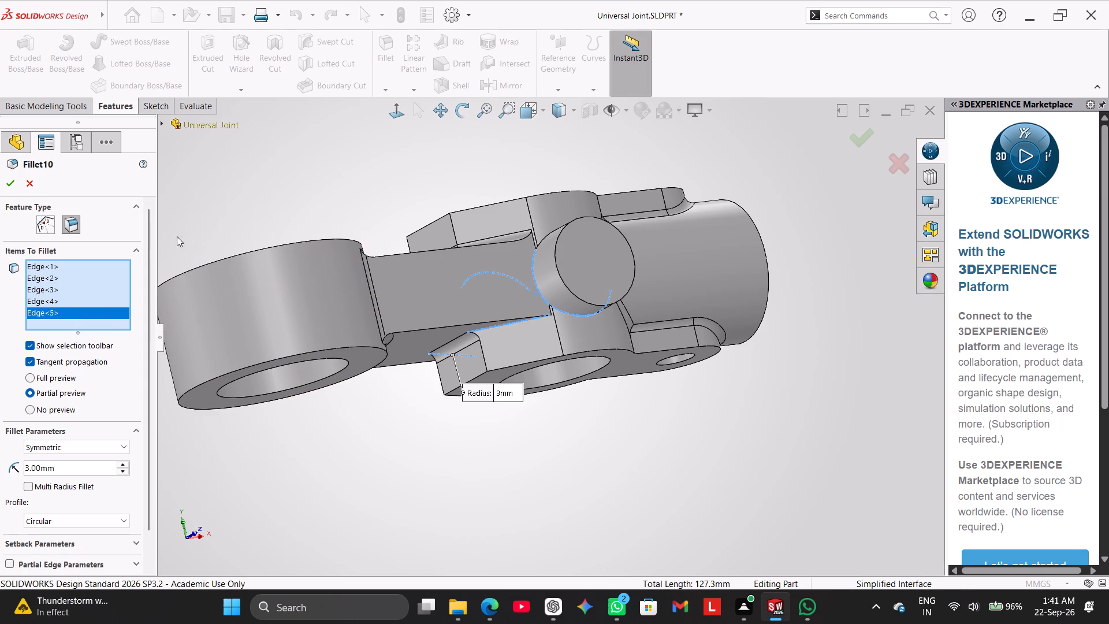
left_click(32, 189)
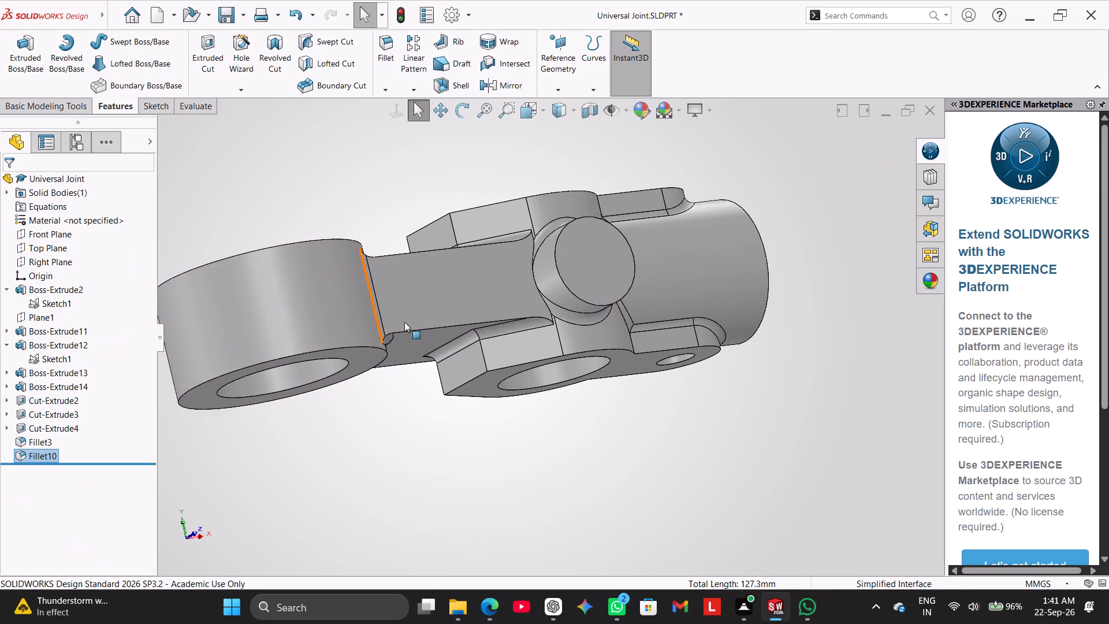
Examine the fillets at the cross bosses, web, arm plates and large ring from several directions around the part.
middle_click_drag(418, 343, 357, 469)
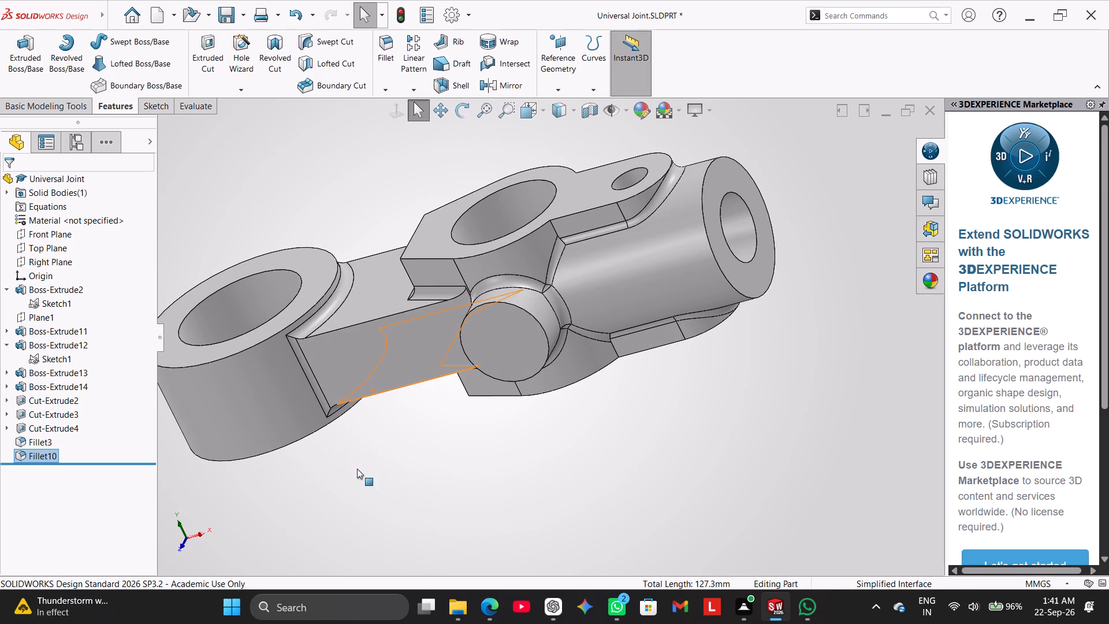
middle_click_drag(387, 465, 408, 554)
middle_click_drag(397, 399, 403, 459)
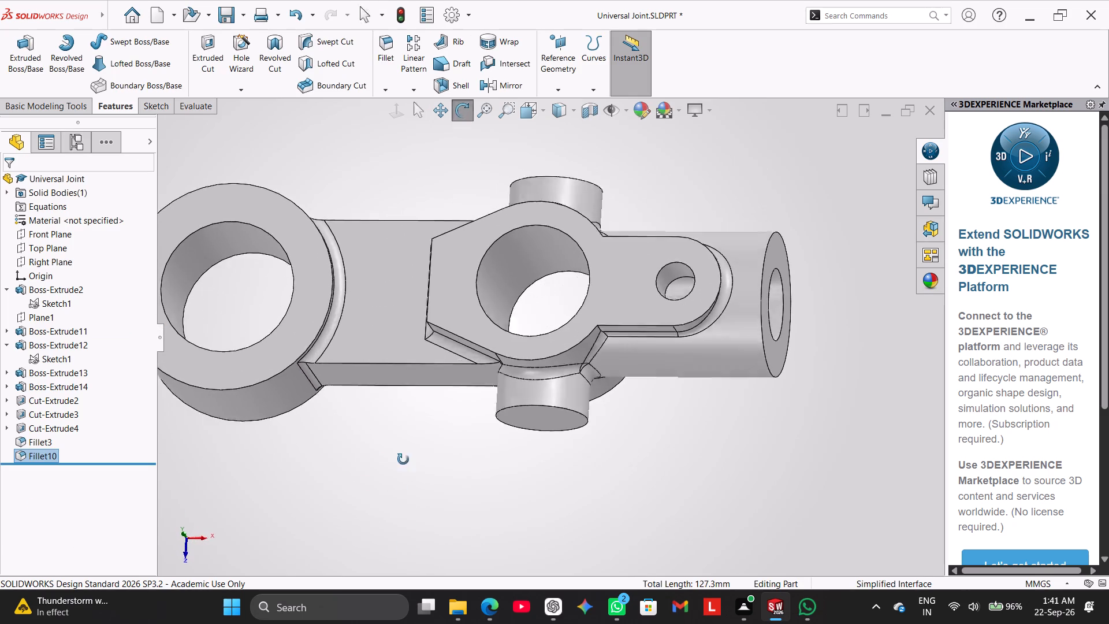
middle_click_drag(403, 459, 423, 363)
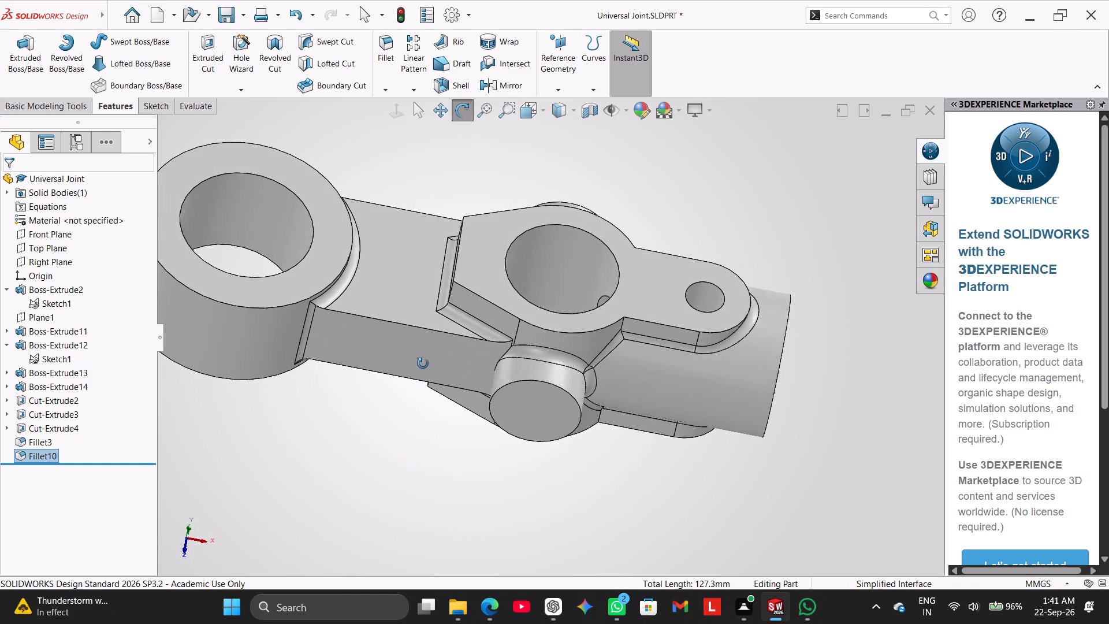
middle_click_drag(423, 363, 374, 481)
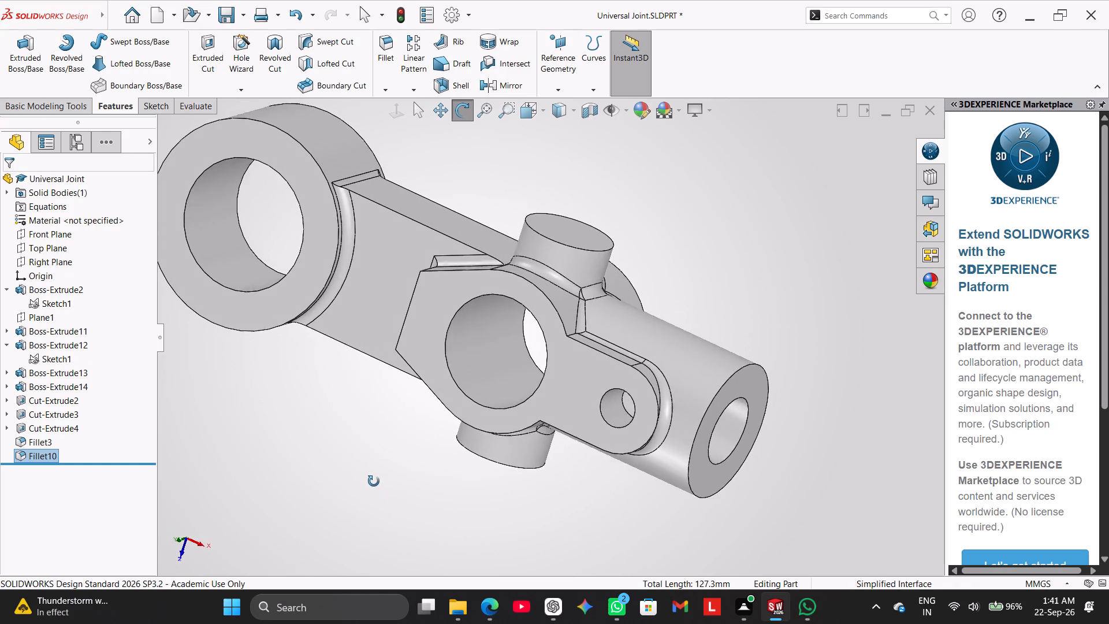
middle_click_drag(374, 481, 361, 362)
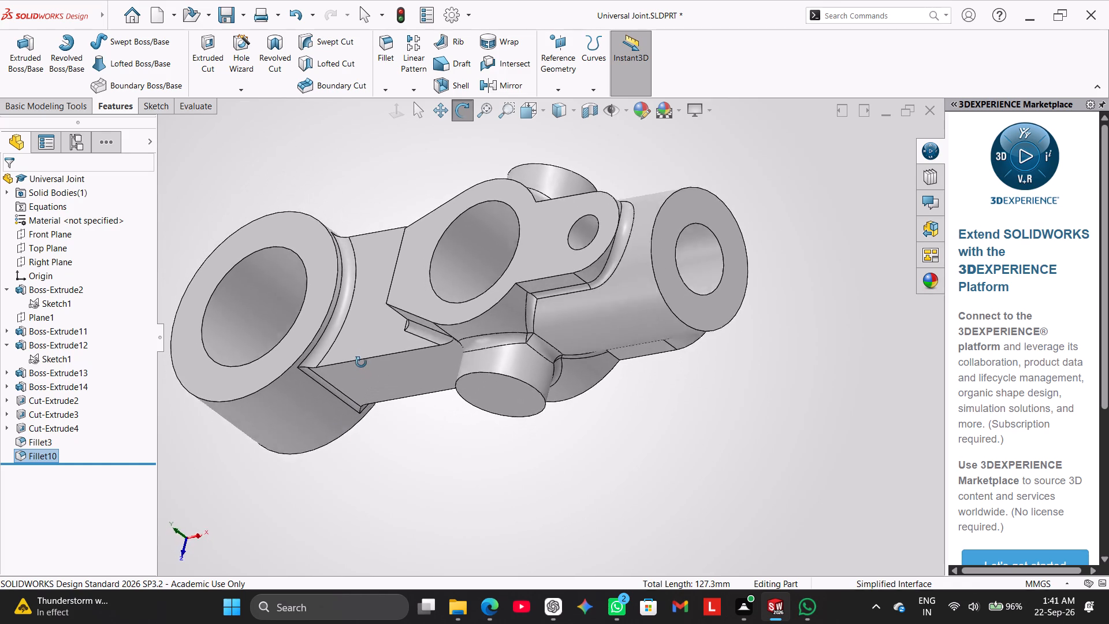
middle_click_drag(361, 362, 408, 302)
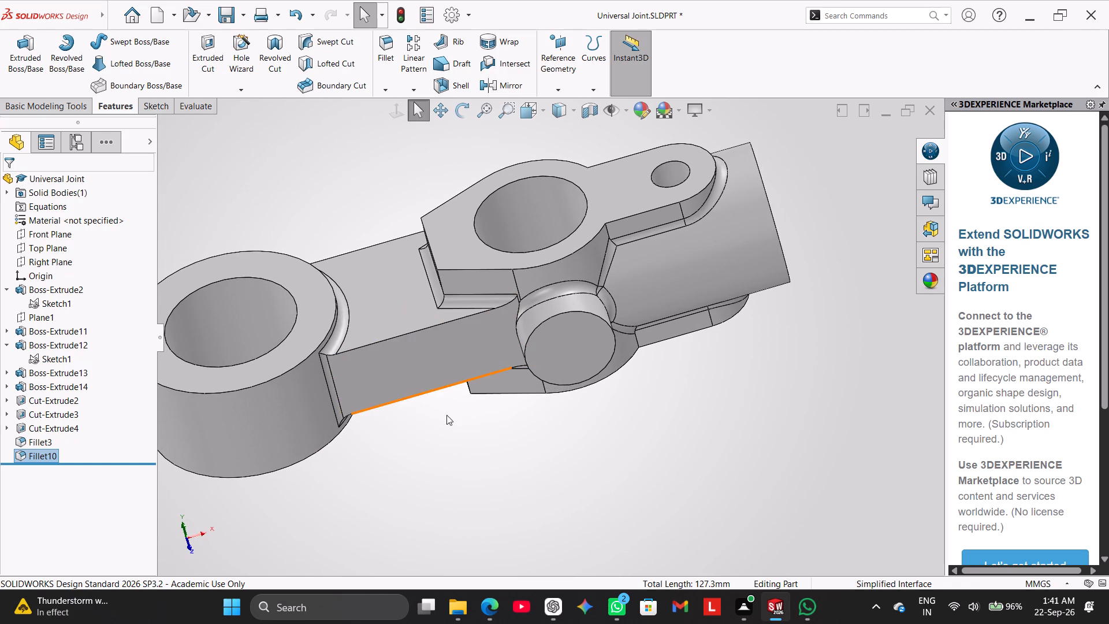
middle_click_drag(467, 440, 448, 273)
middle_click_drag(521, 407, 490, 367)
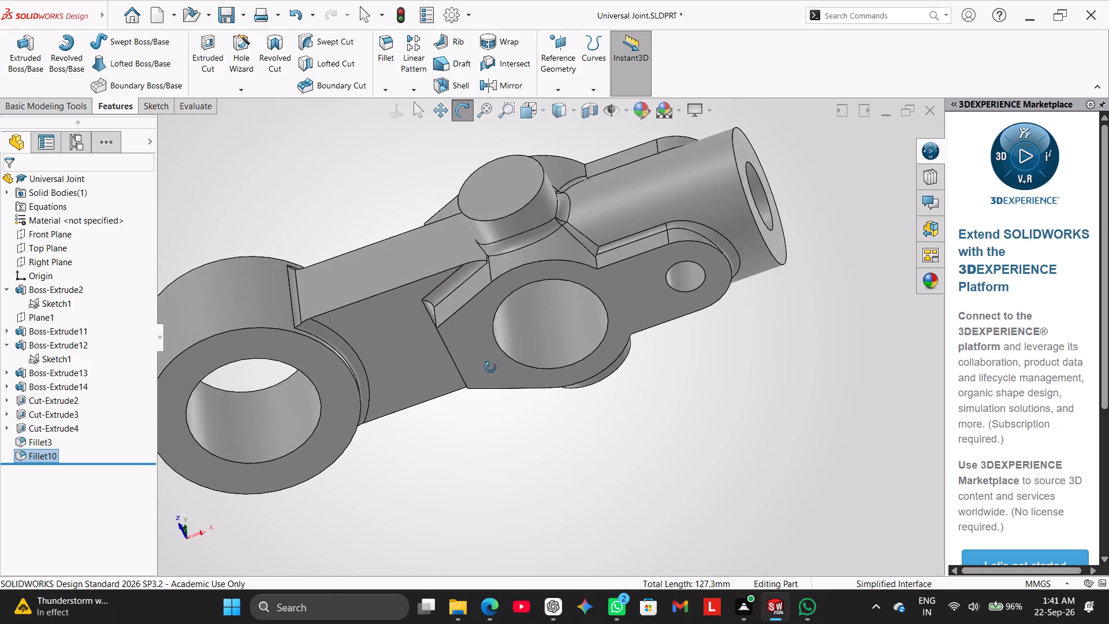
middle_click_drag(490, 367, 478, 346)
middle_click_drag(525, 403, 476, 356)
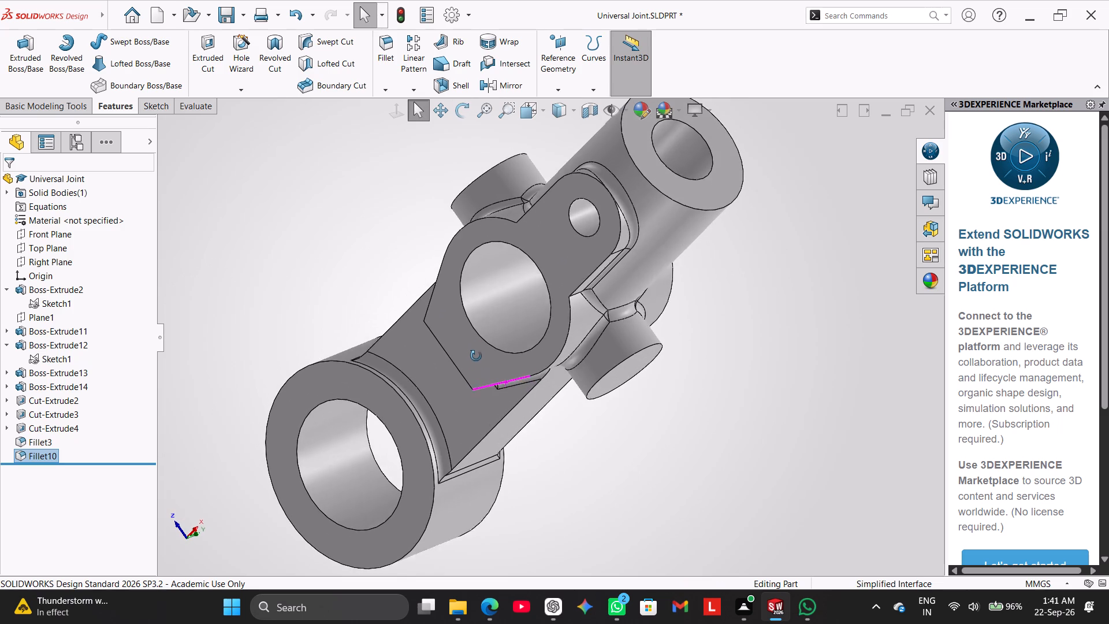
middle_click_drag(476, 356, 476, 346)
middle_click_drag(570, 457, 575, 374)
scroll(567, 448, "up", 1)
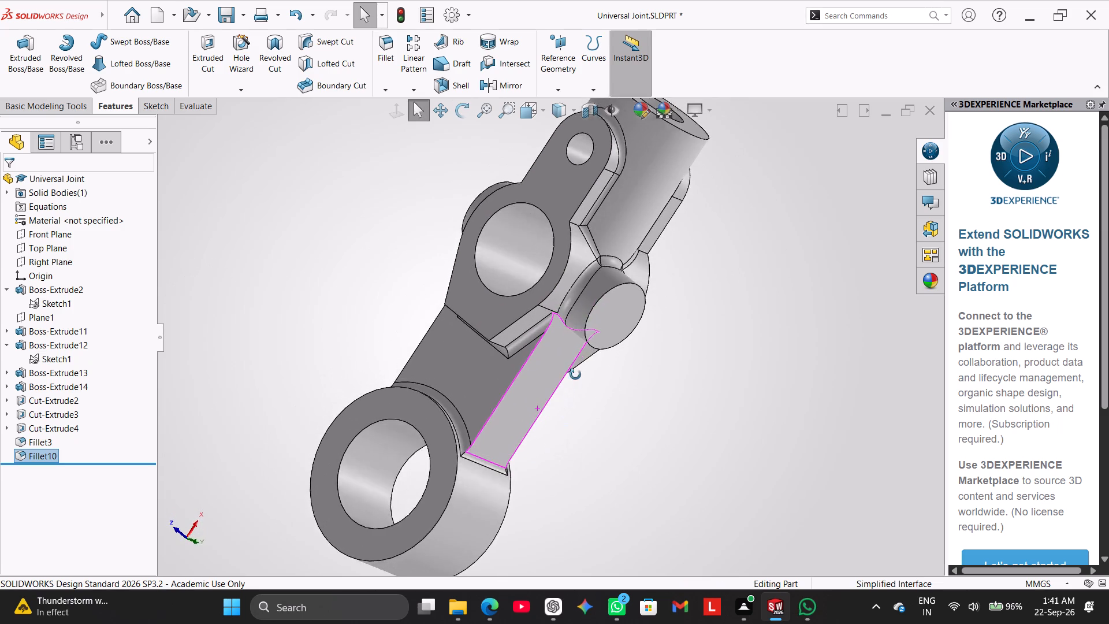
middle_click_drag(575, 374, 664, 427)
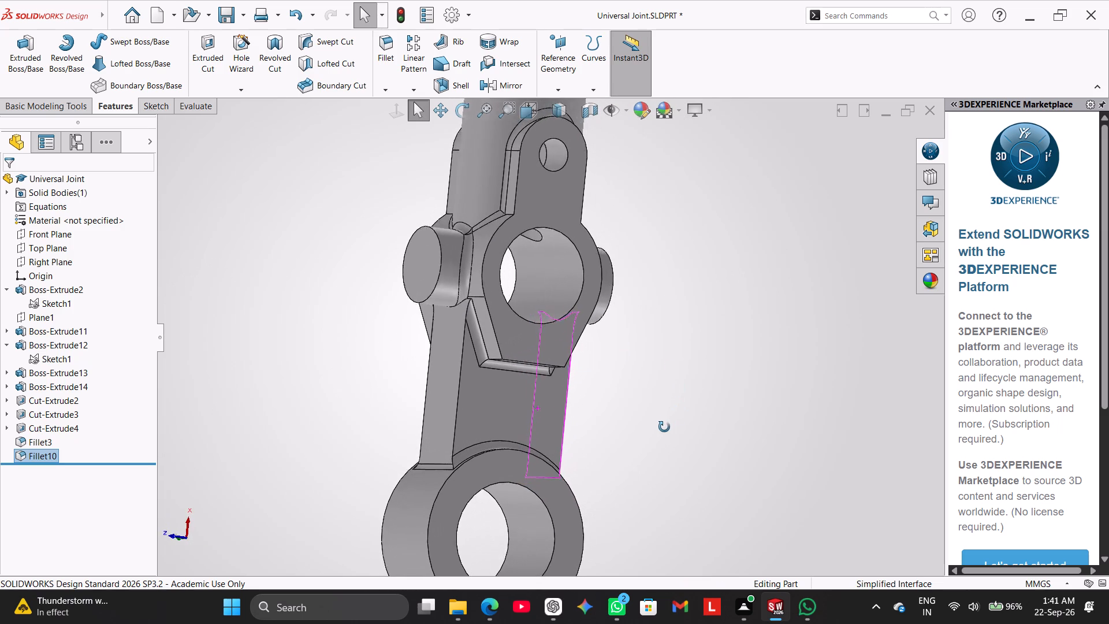
middle_click_drag(664, 427, 591, 451)
middle_click_drag(637, 354, 621, 343)
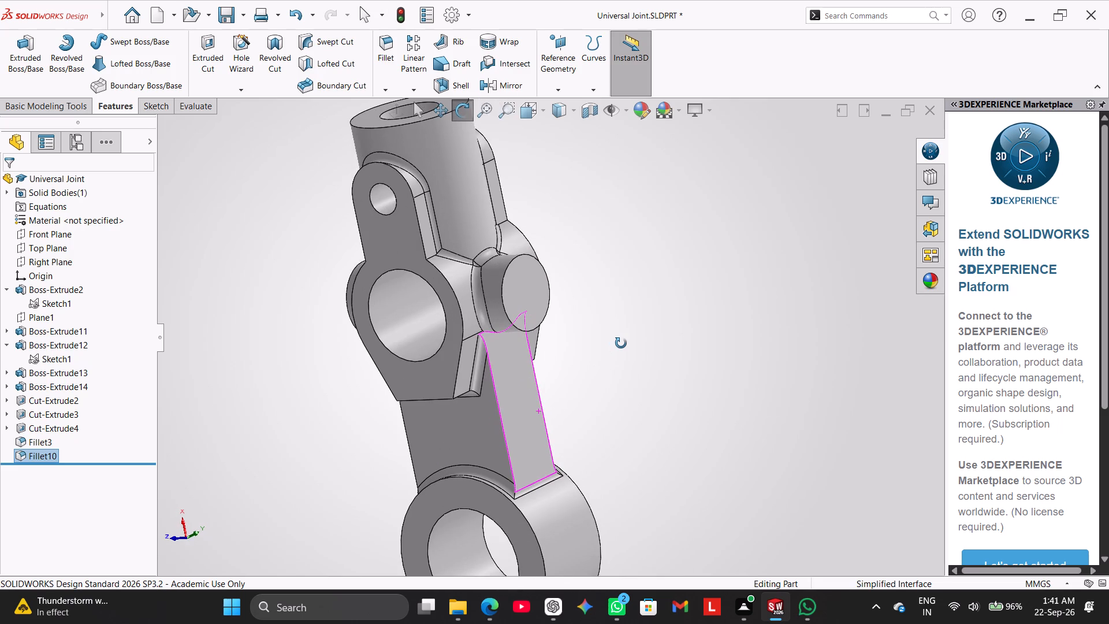
middle_click_drag(621, 343, 690, 330)
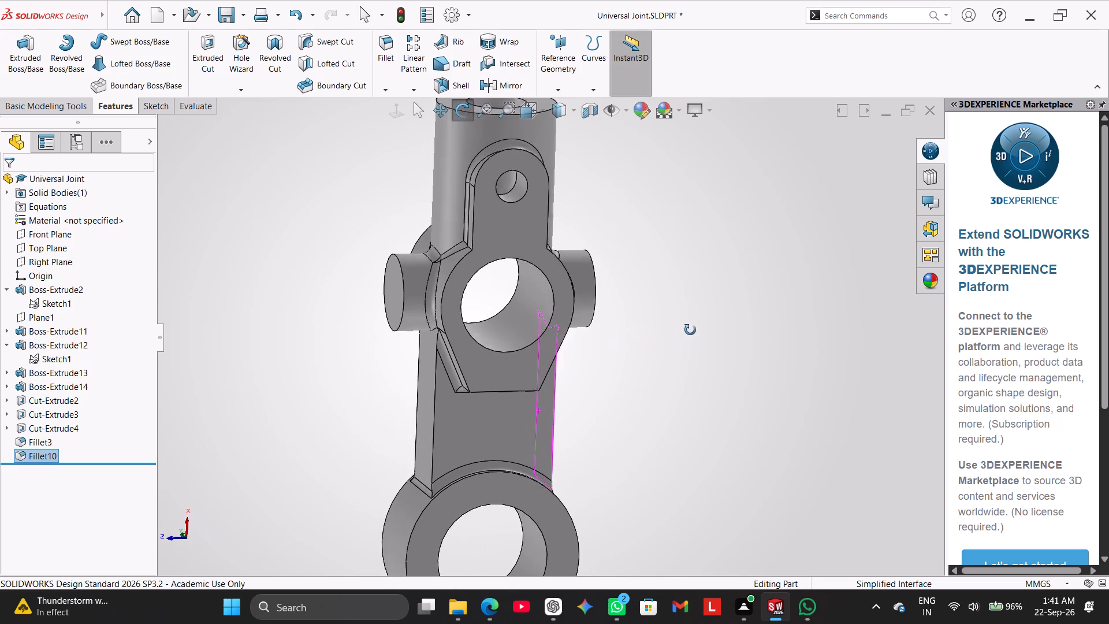
middle_click_drag(690, 330, 721, 289)
middle_click_drag(728, 385, 694, 341)
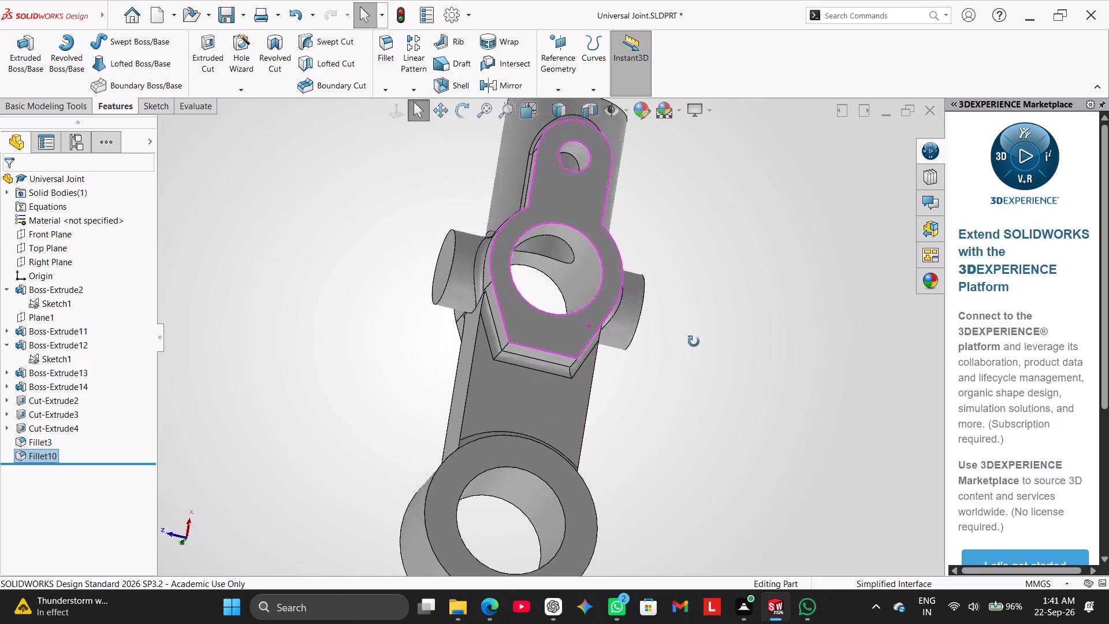
middle_click_drag(694, 341, 492, 387)
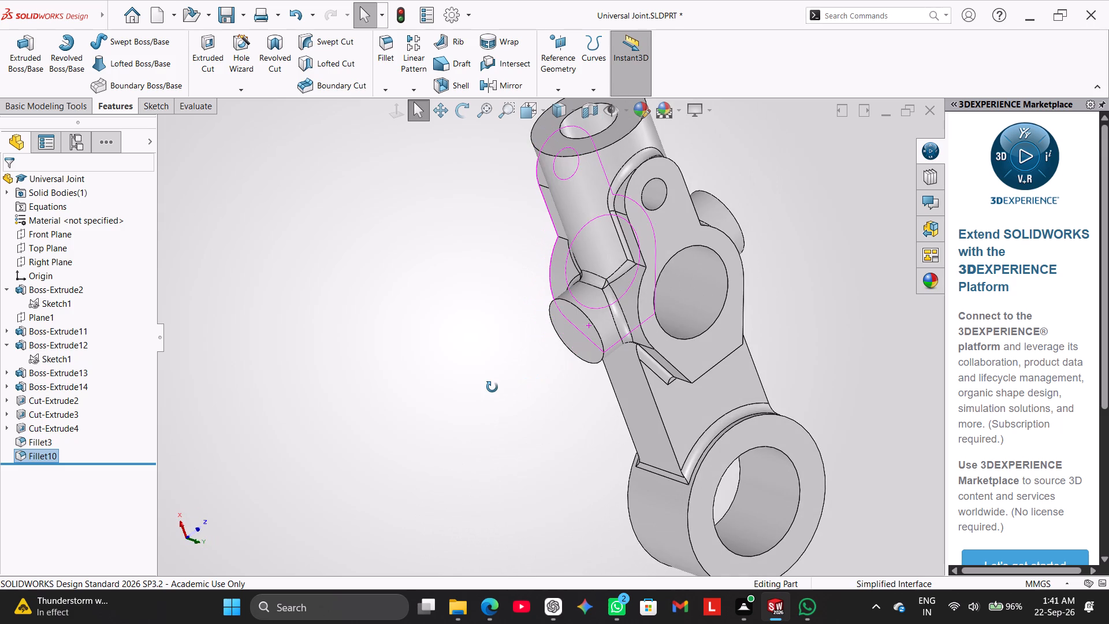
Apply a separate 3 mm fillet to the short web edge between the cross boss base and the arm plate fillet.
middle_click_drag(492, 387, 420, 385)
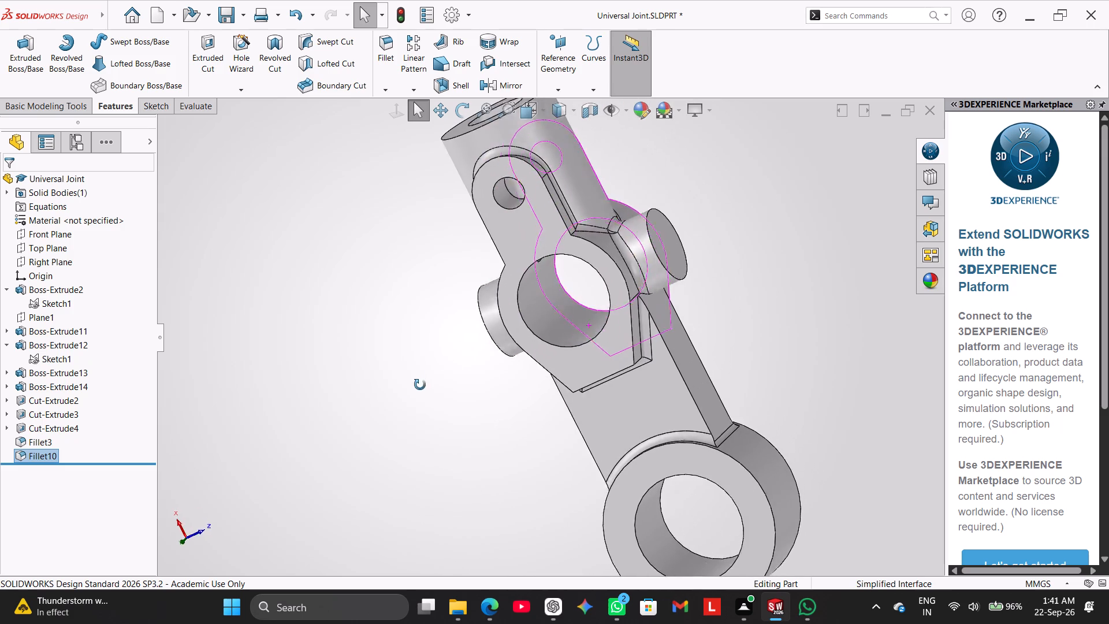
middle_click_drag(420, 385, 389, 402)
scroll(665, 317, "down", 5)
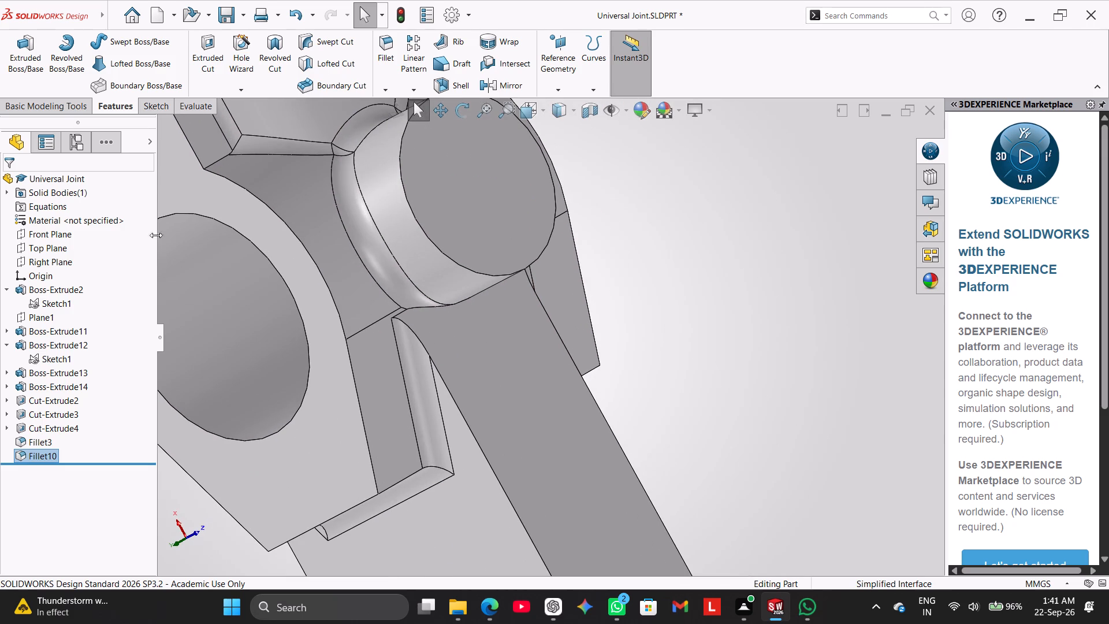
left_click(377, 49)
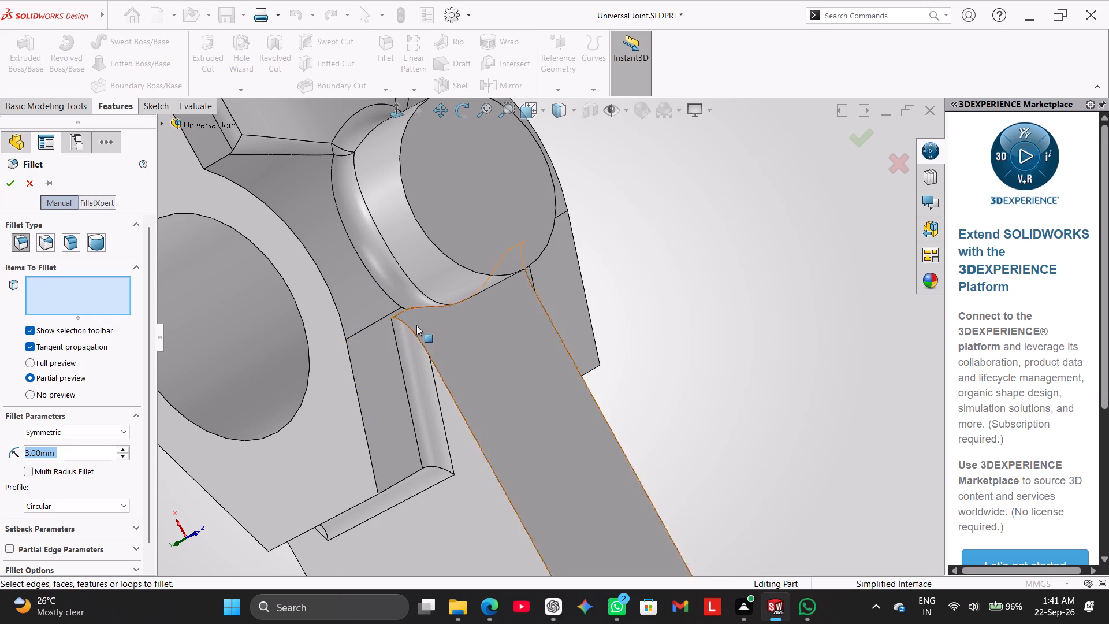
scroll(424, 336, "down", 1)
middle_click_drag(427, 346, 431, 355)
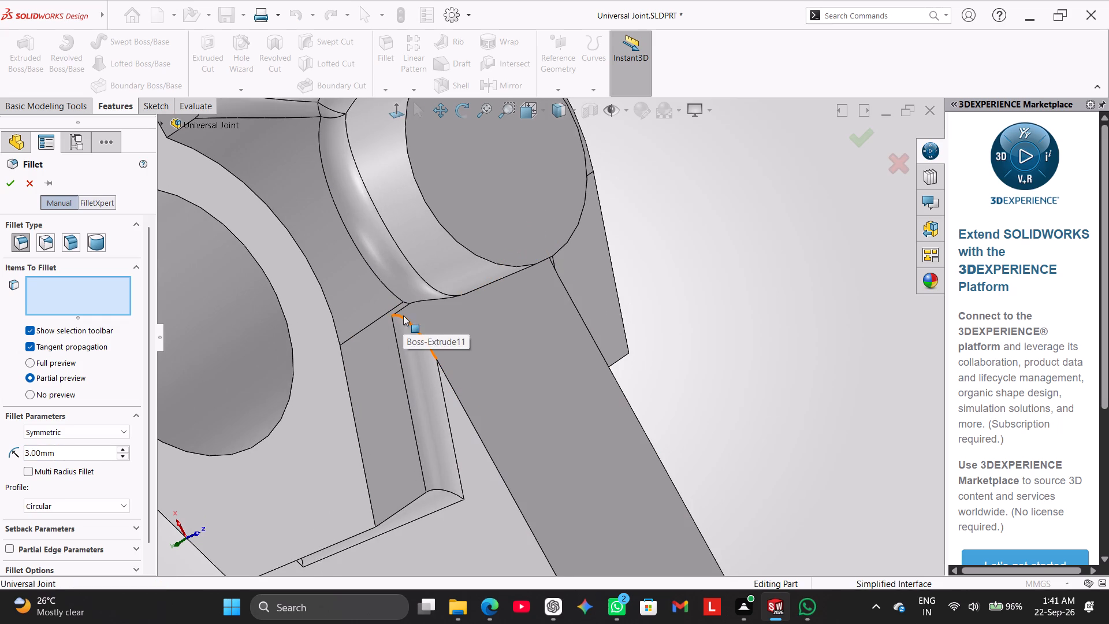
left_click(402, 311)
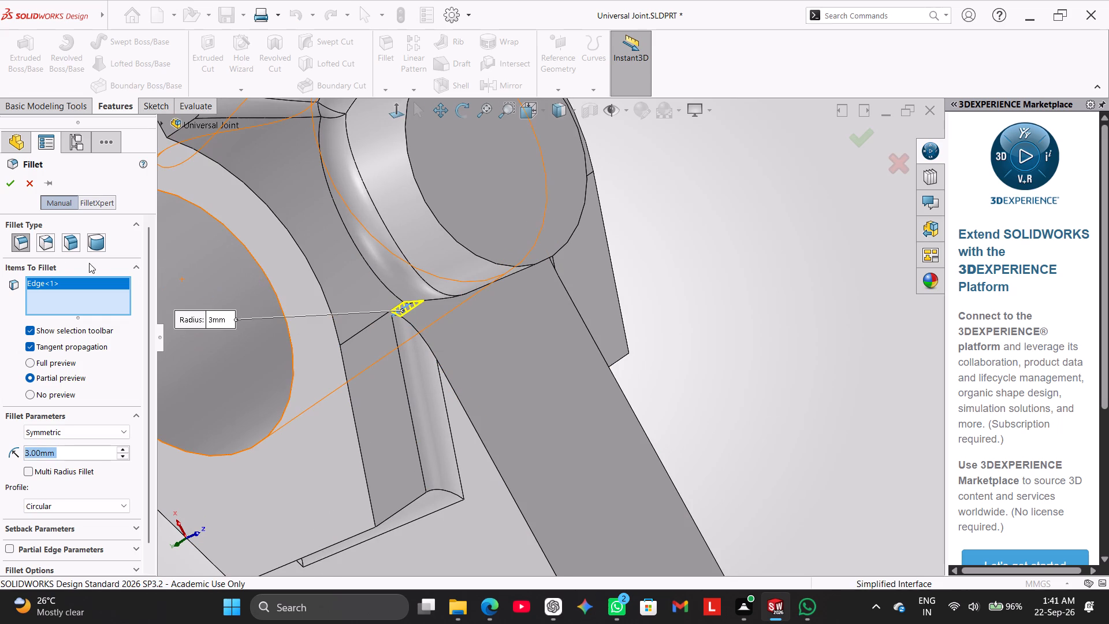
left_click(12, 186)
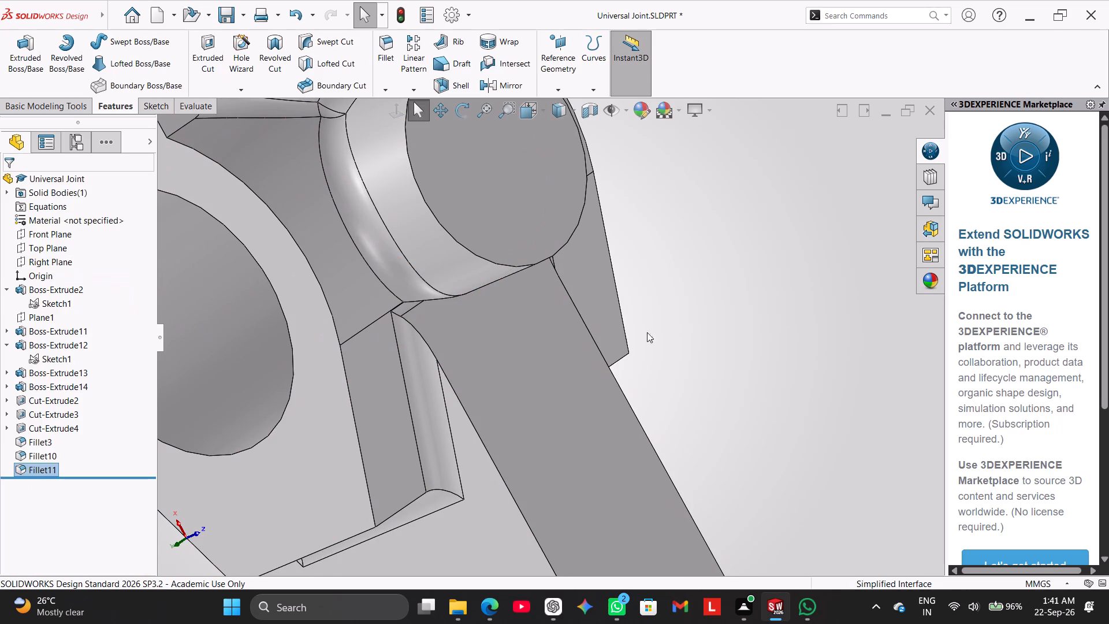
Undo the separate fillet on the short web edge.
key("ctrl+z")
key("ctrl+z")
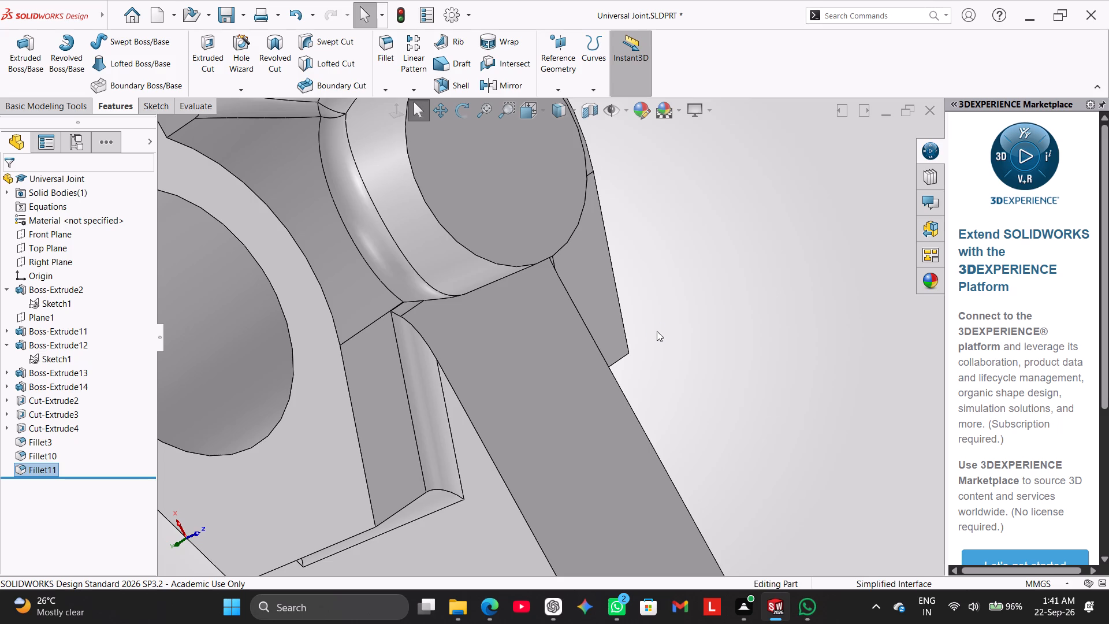
Reopen the cross boss base fillet for editing and add the short web edge between one boss and the arm plate fillet.
right_click(32, 457)
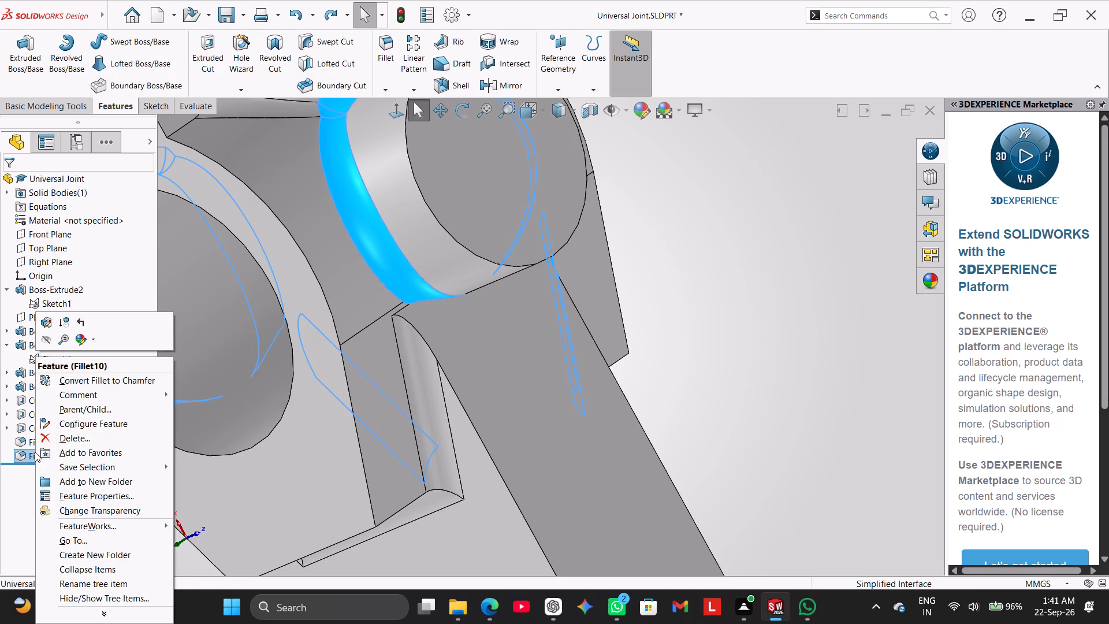
left_click(46, 326)
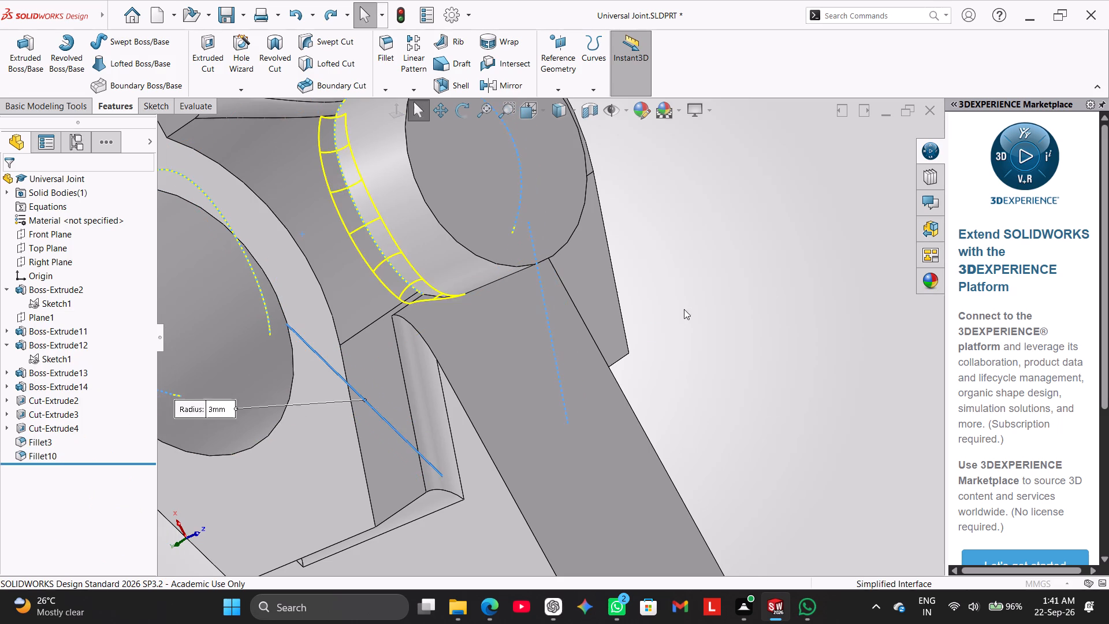
middle_click_drag(685, 307, 712, 390)
scroll(511, 440, "down", 3)
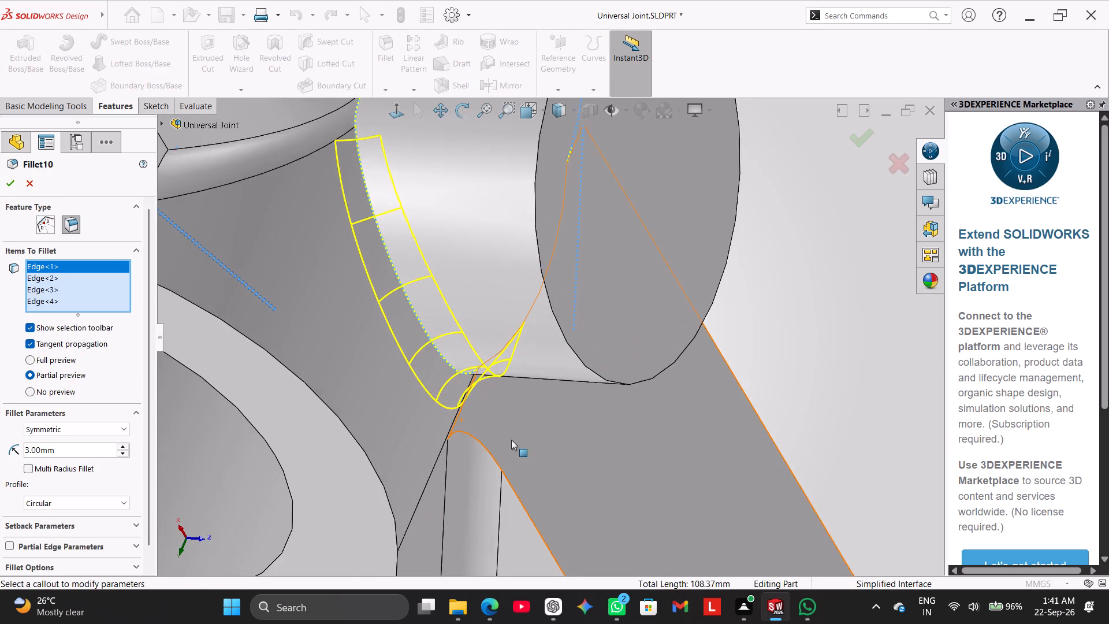
scroll(511, 440, "down", 3)
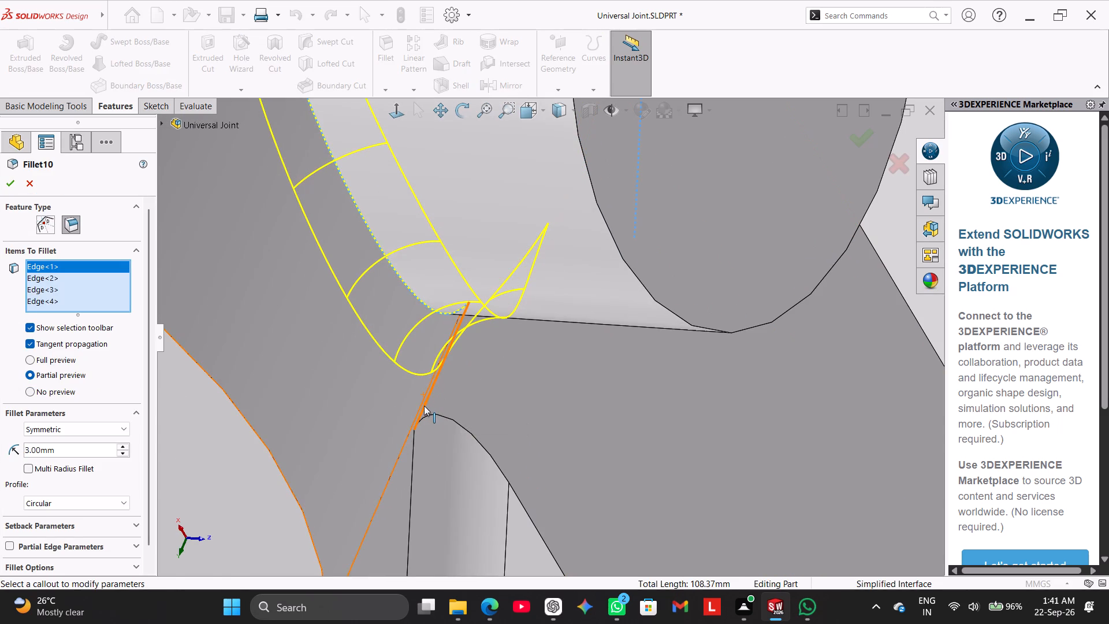
left_click(424, 406)
scroll(459, 469, "up", 4)
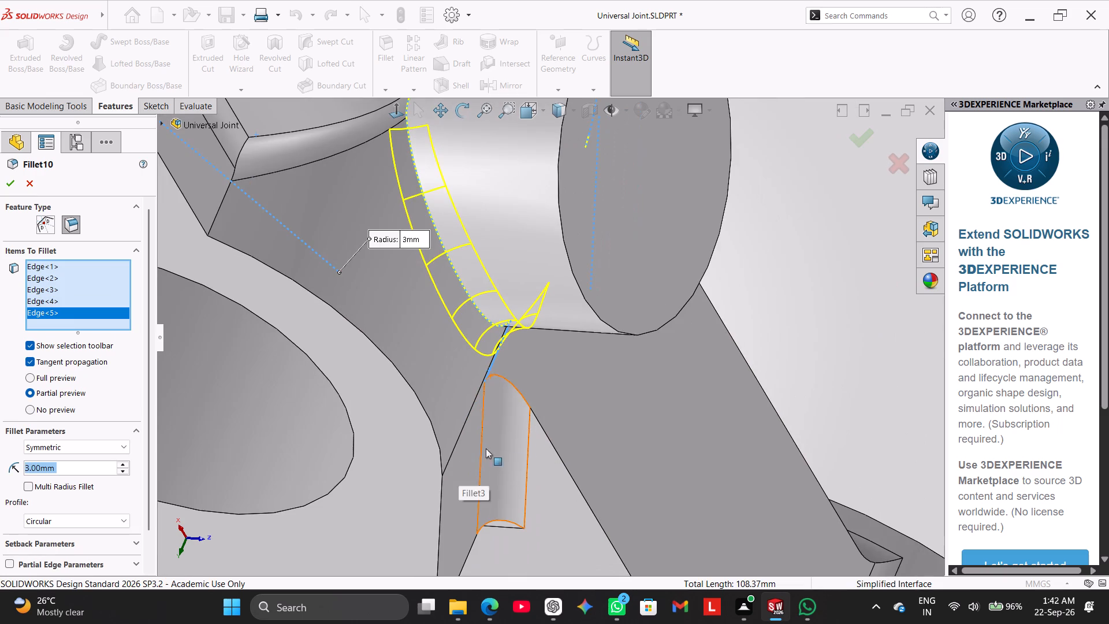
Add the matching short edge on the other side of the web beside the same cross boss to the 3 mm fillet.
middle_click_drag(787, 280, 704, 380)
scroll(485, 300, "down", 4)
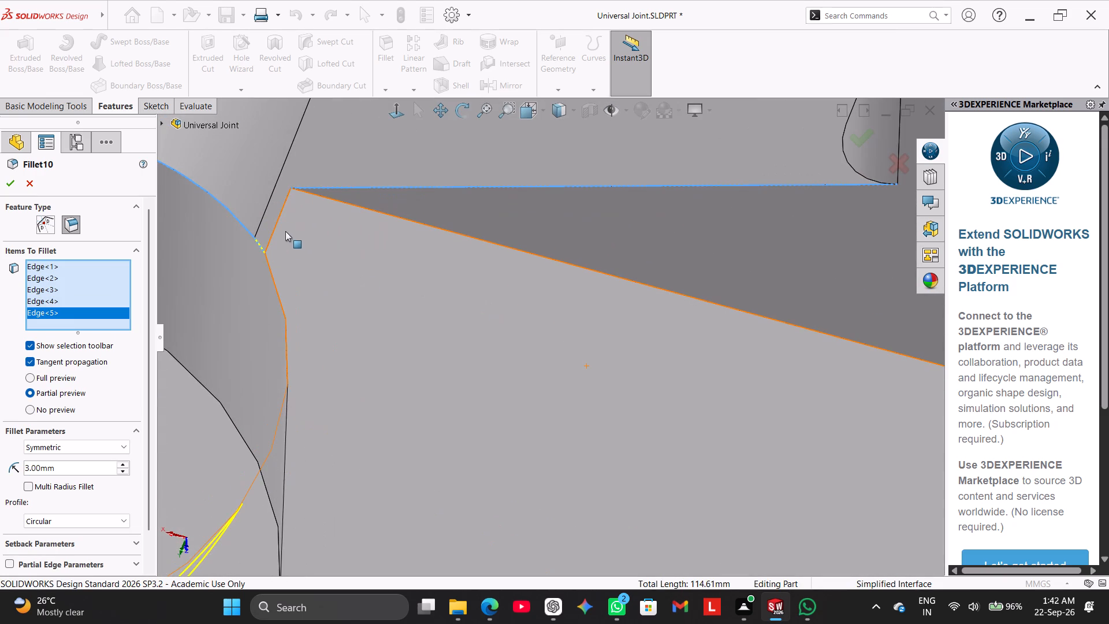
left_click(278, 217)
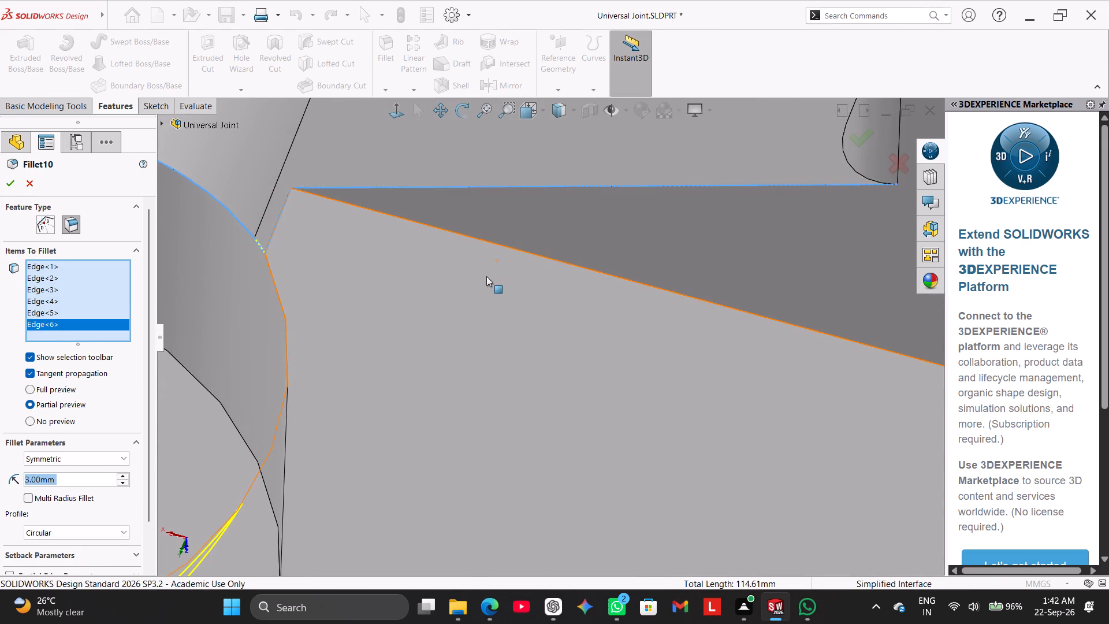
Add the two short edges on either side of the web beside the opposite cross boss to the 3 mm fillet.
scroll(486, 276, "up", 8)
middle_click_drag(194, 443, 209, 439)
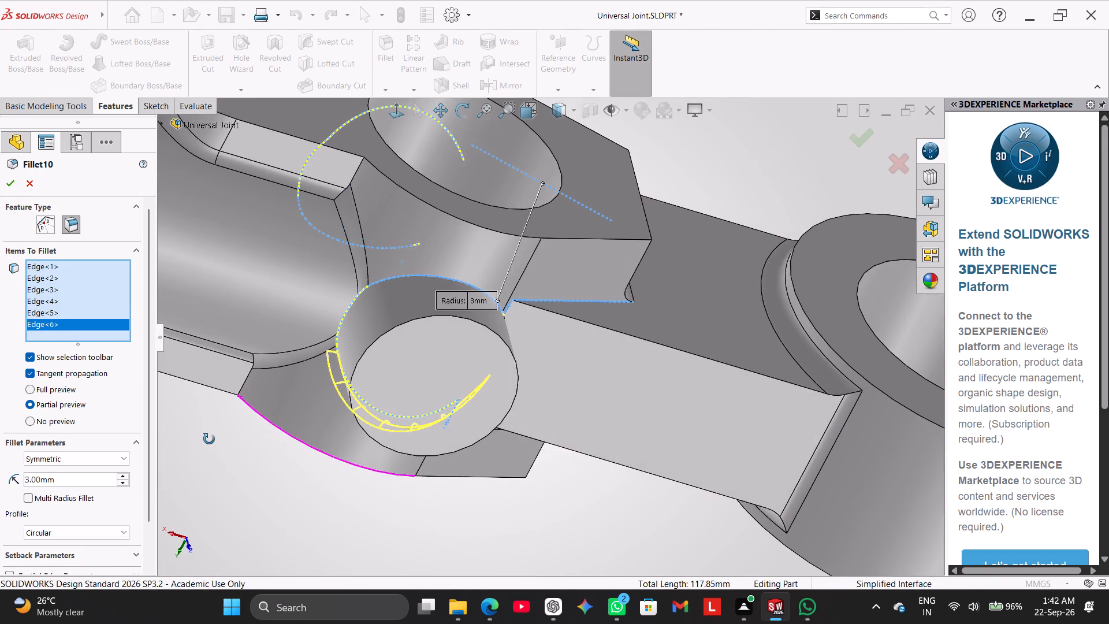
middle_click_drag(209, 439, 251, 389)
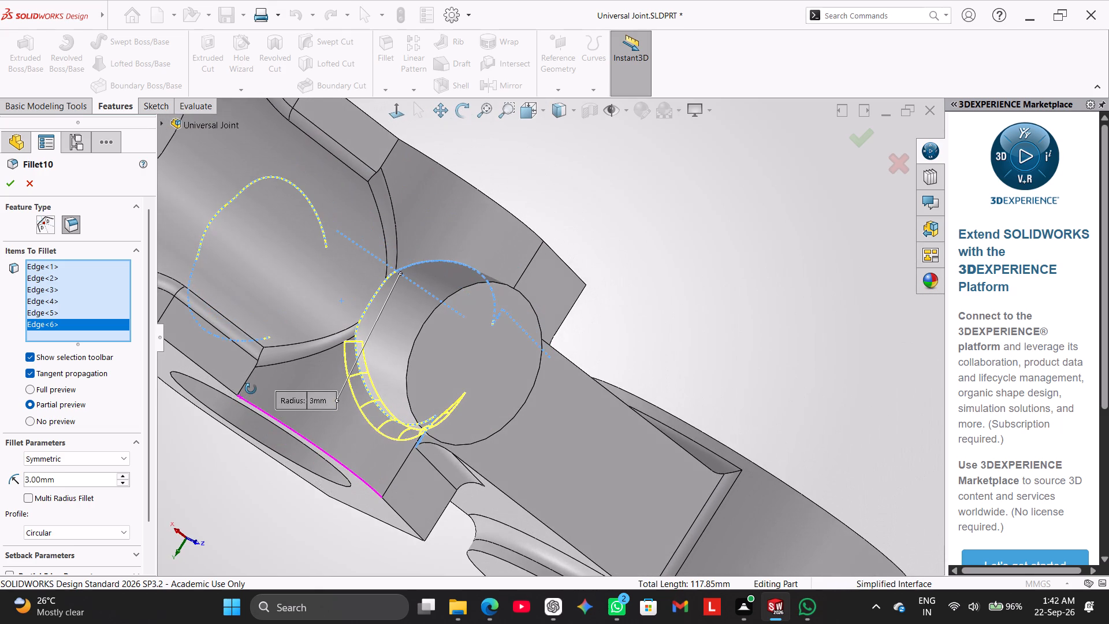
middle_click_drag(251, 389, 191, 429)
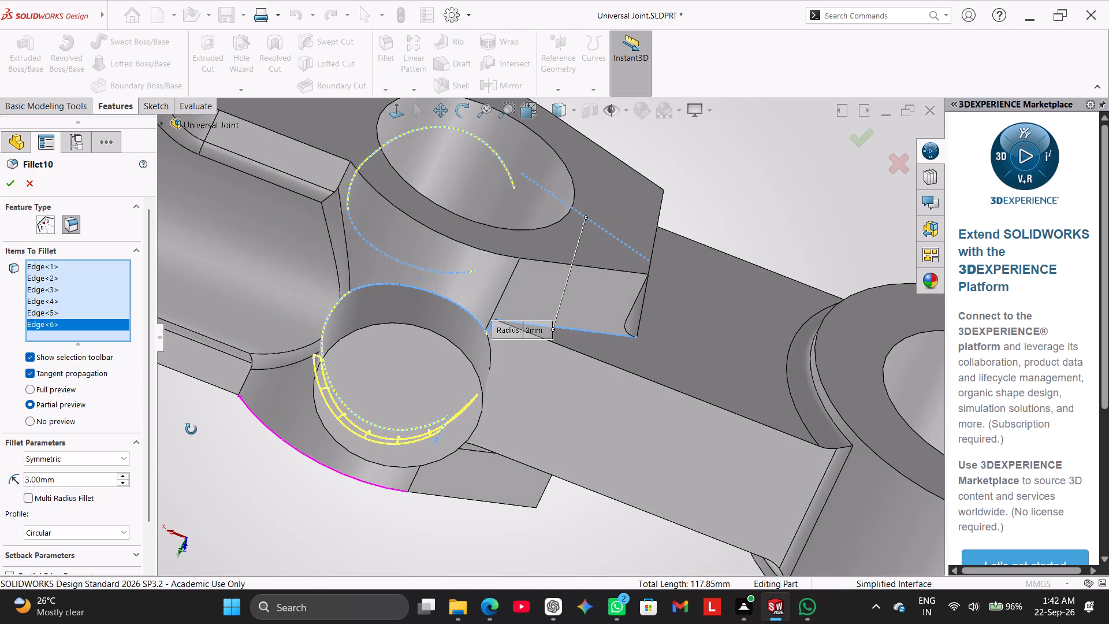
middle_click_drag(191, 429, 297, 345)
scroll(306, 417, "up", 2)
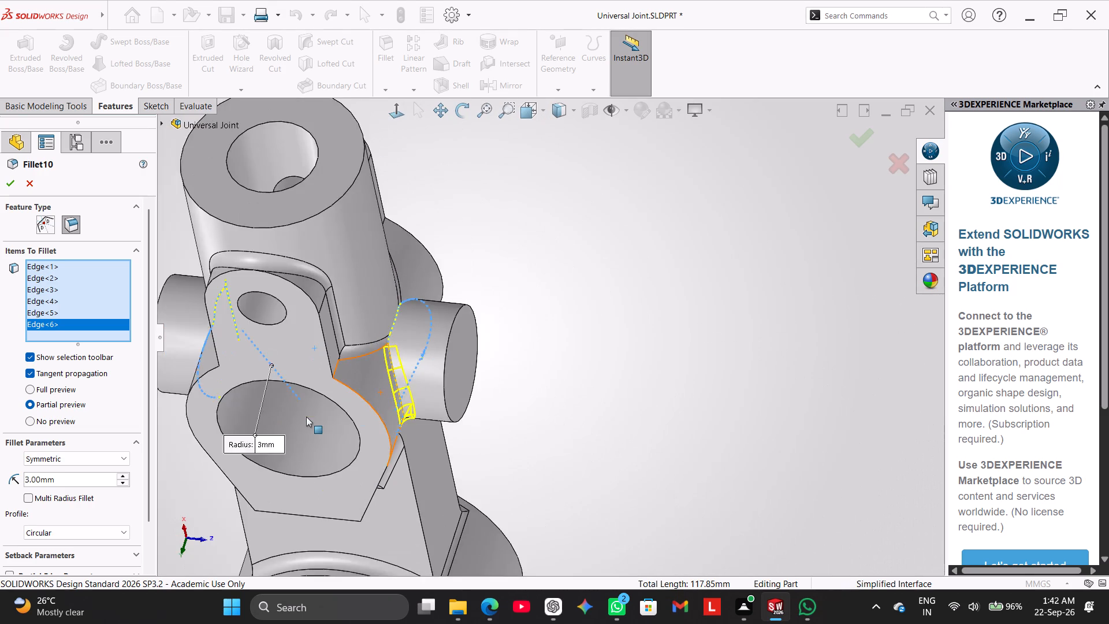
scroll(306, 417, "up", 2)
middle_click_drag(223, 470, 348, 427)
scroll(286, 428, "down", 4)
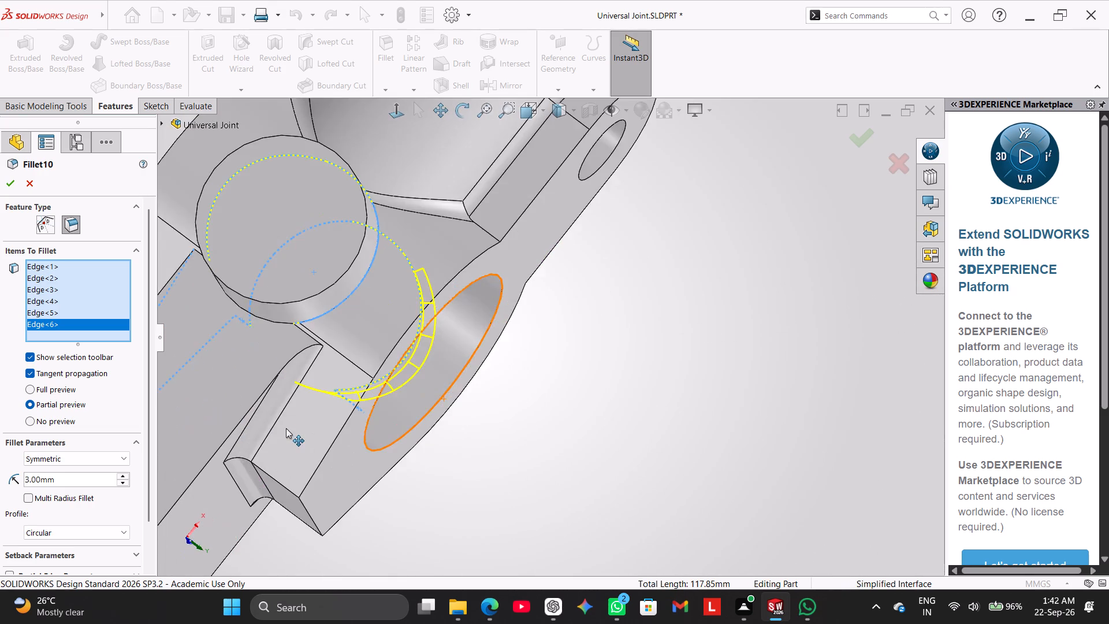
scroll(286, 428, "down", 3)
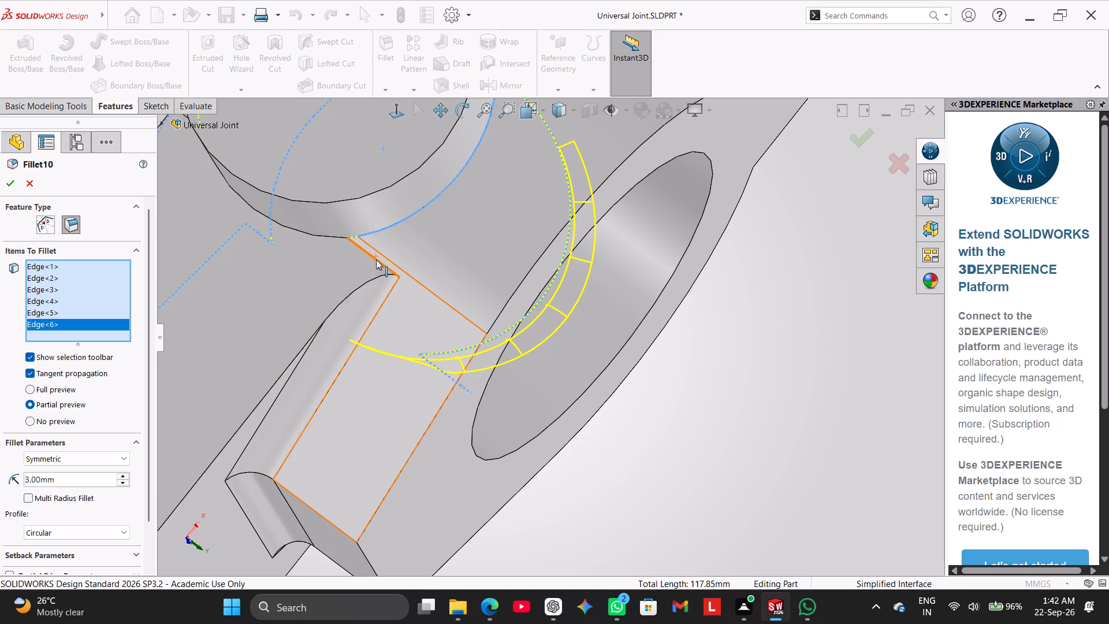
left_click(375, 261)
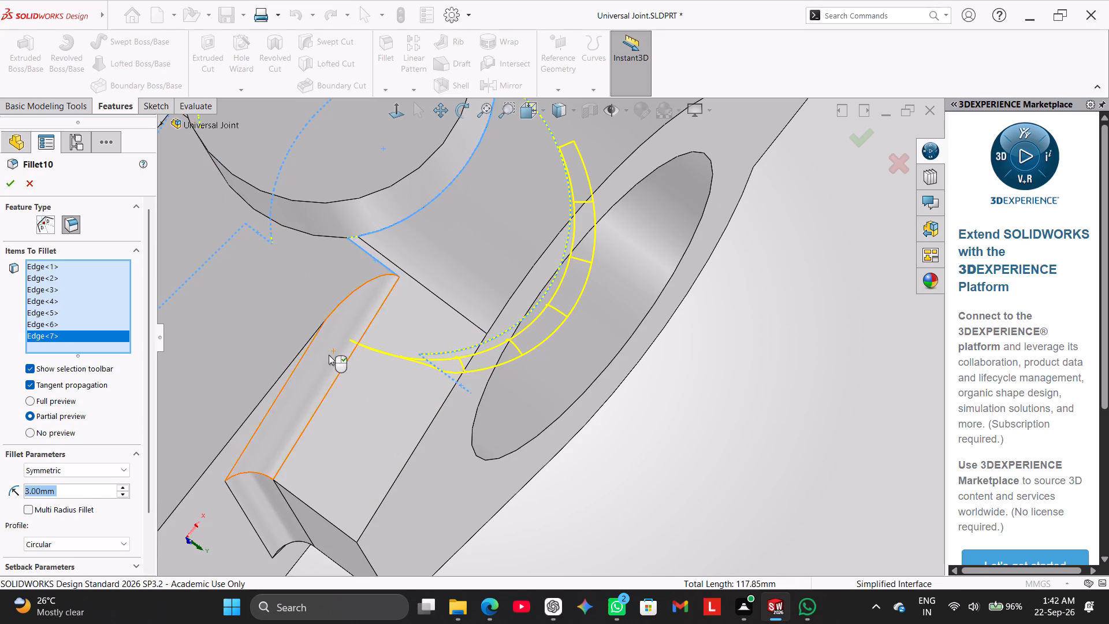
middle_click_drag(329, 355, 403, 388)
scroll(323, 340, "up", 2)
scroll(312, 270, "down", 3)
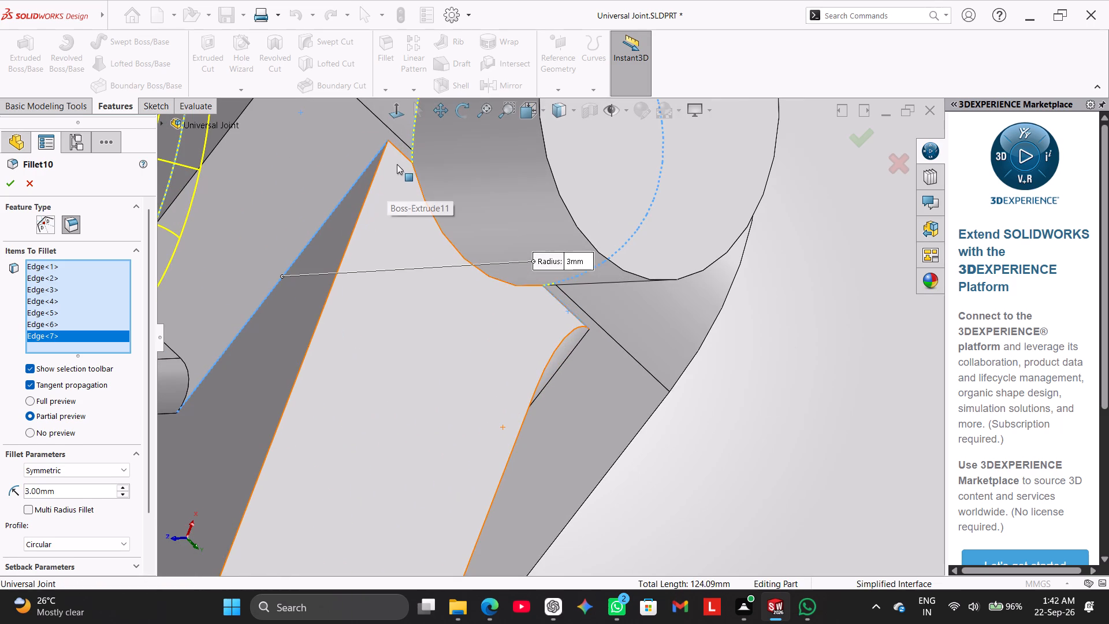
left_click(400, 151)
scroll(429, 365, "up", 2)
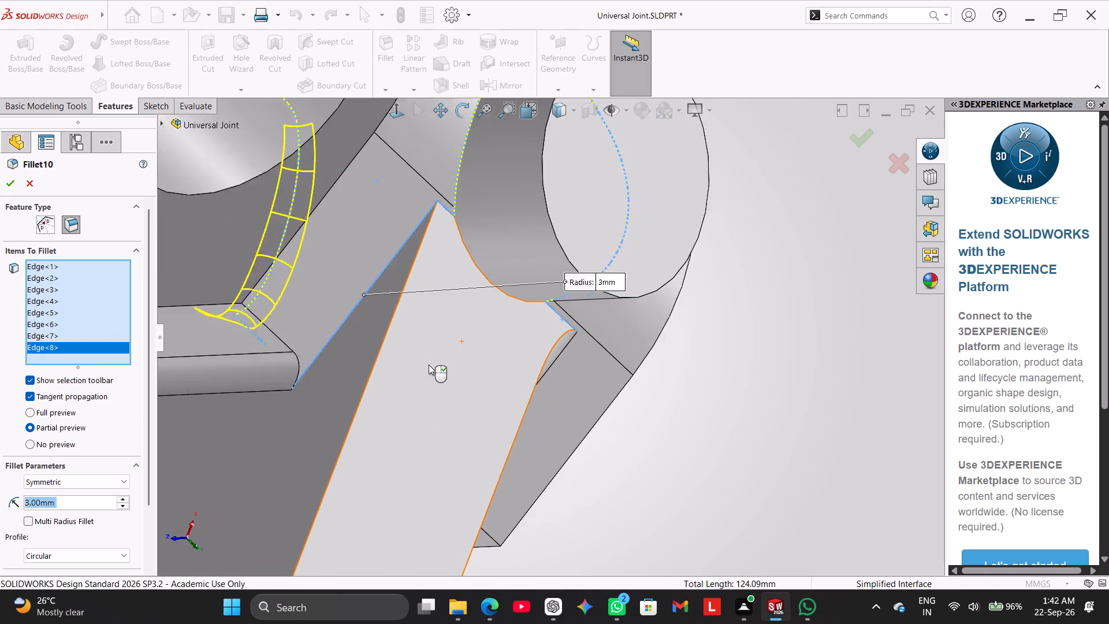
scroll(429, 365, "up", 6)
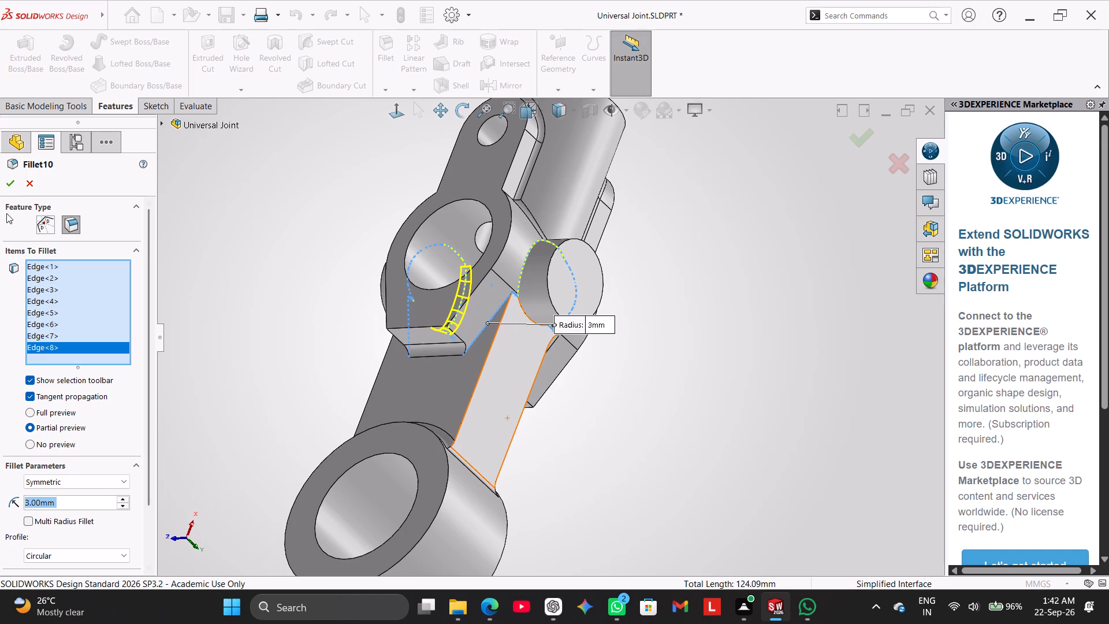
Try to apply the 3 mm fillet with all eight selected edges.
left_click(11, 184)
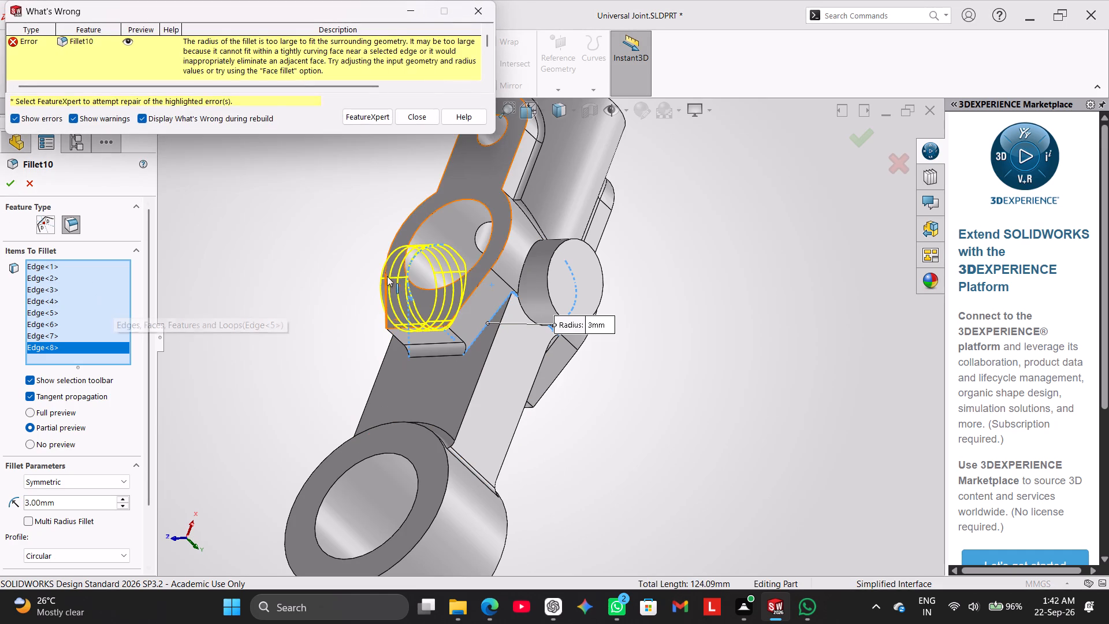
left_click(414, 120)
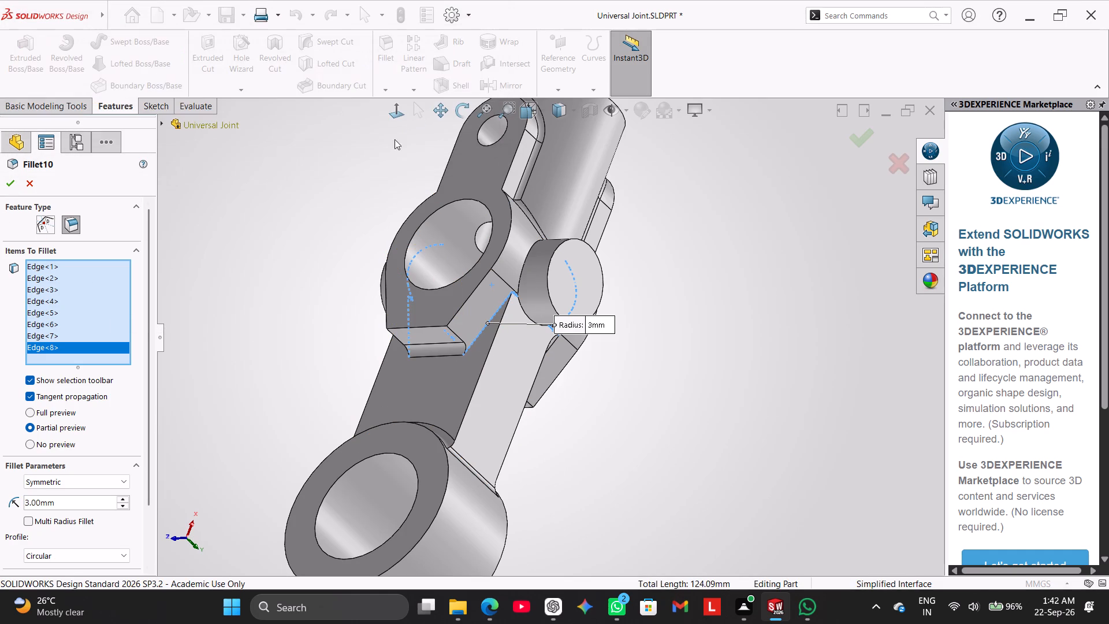
Remove Edge<8> and Edge<7> from the cross boss fillet selection, retrying the 3 mm fillet after each removal.
right_click(90, 352)
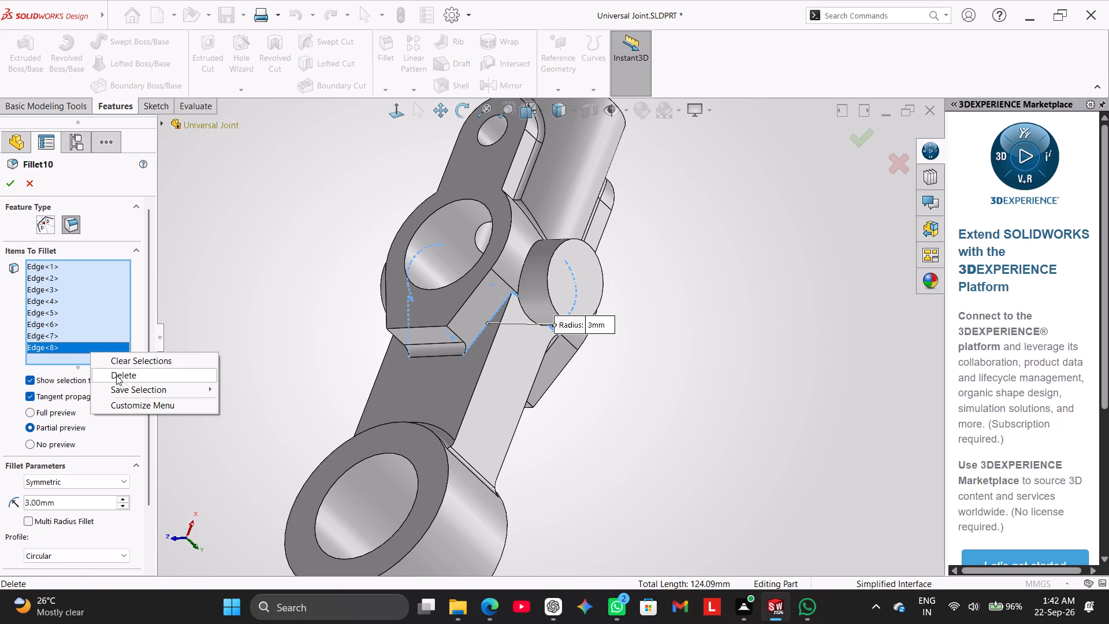
left_click(128, 375)
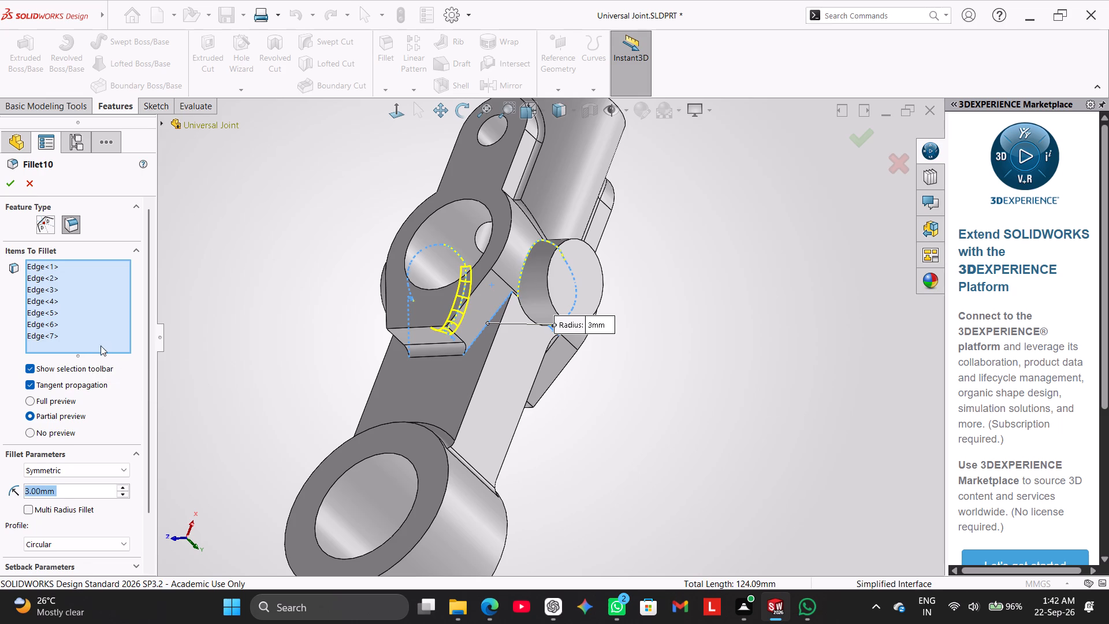
left_click(9, 187)
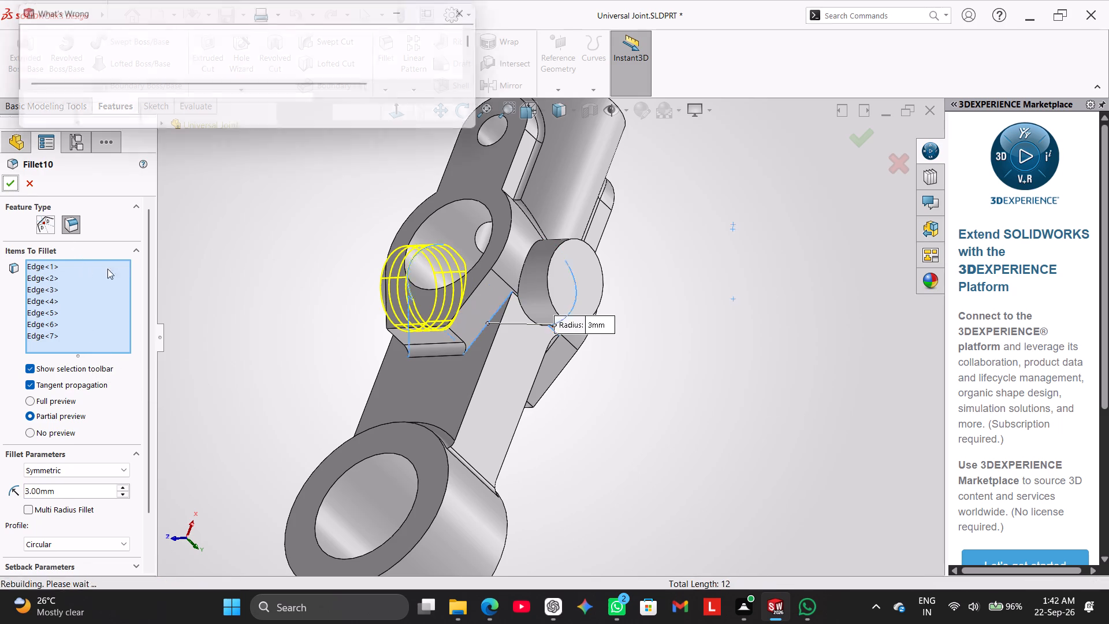
left_click(405, 113)
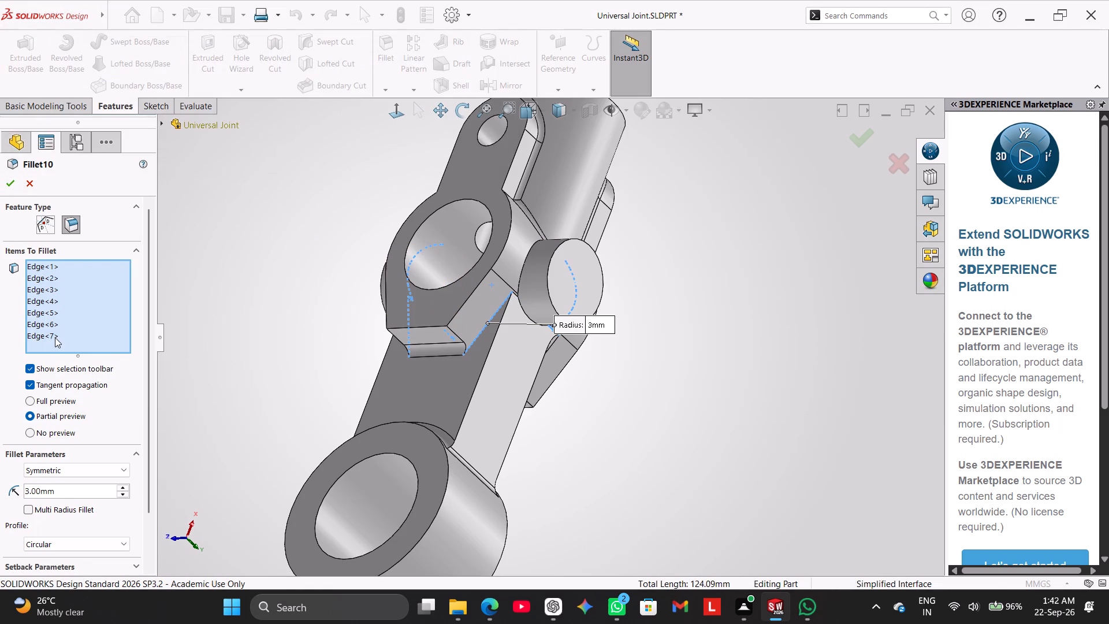
right_click(55, 335)
left_click(92, 356)
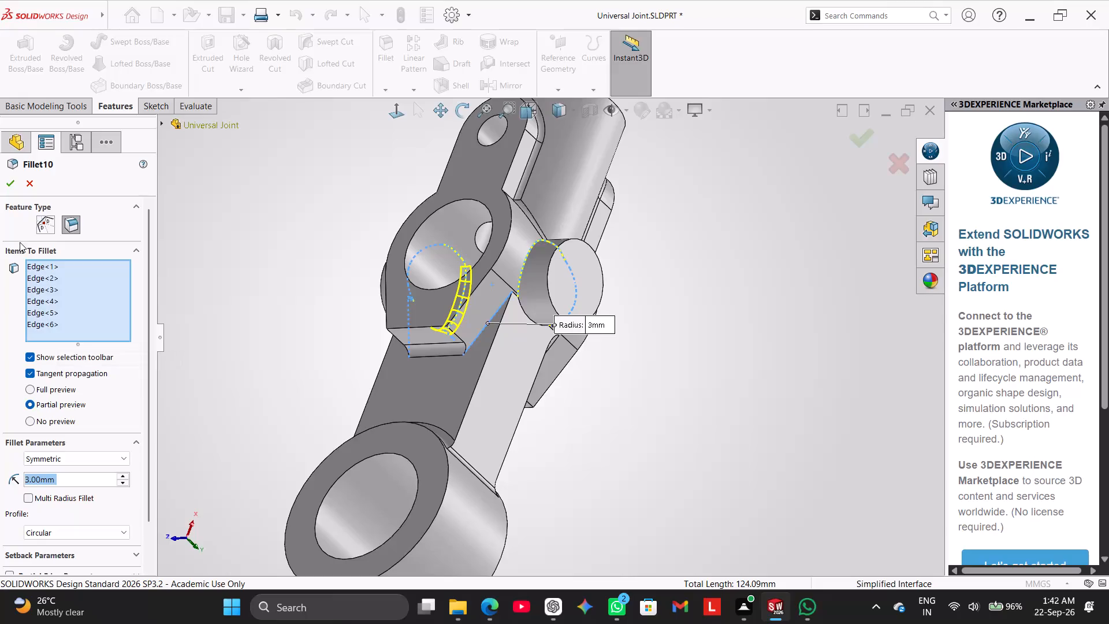
left_click(12, 184)
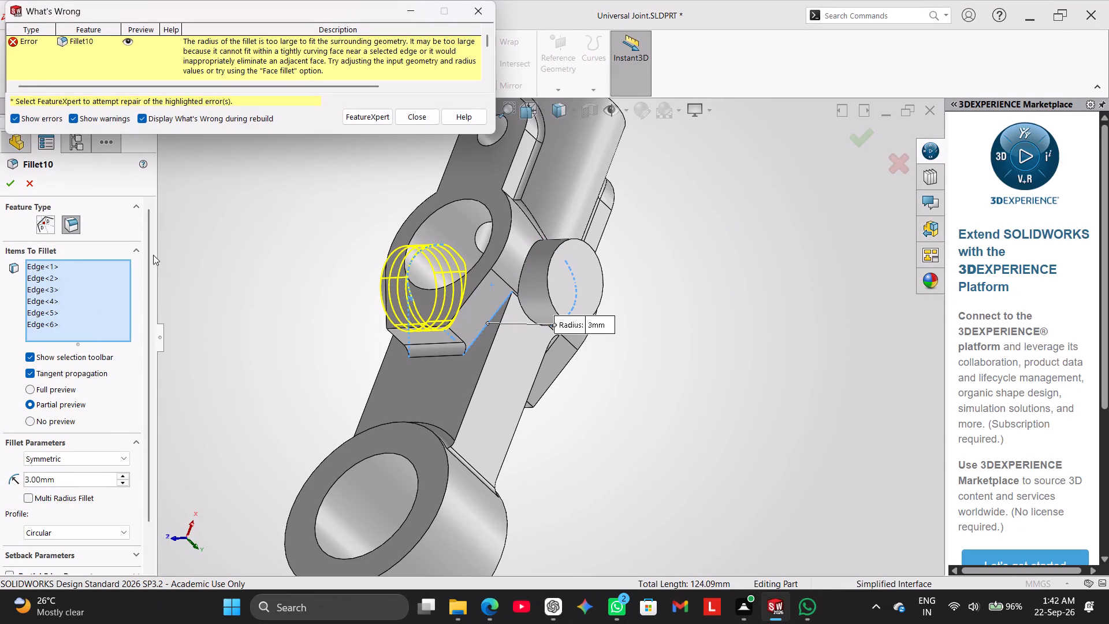
left_click(415, 121)
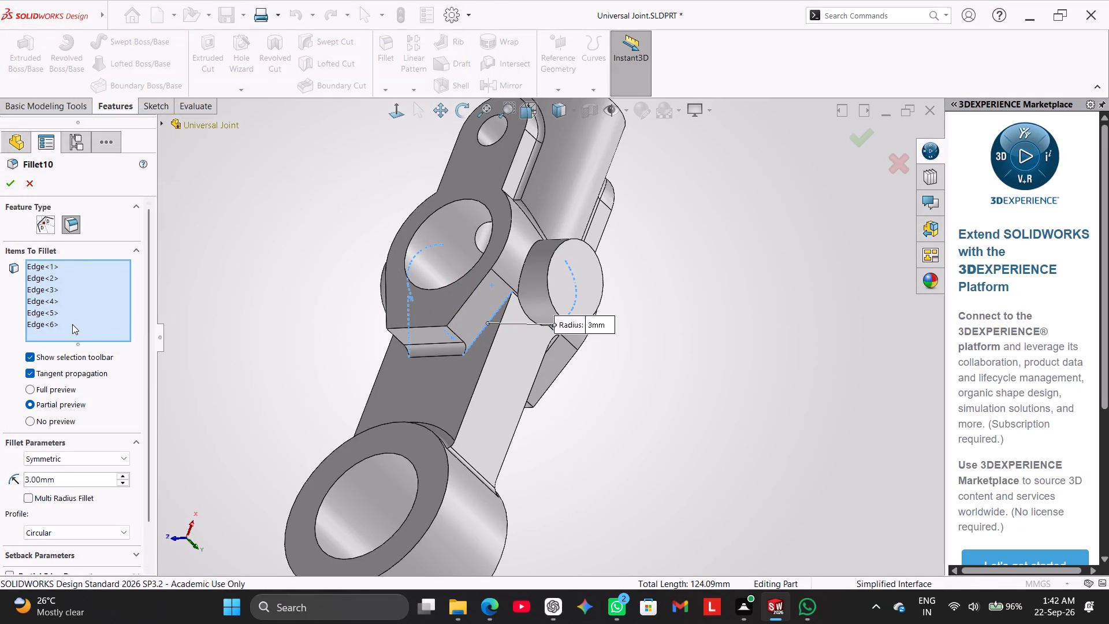
Remove Edge<6> and Edge<5> from the fillet selection, retrying after each removal, to apply the 3 mm fillet with the remaining four edges.
right_click(72, 324)
left_click(103, 344)
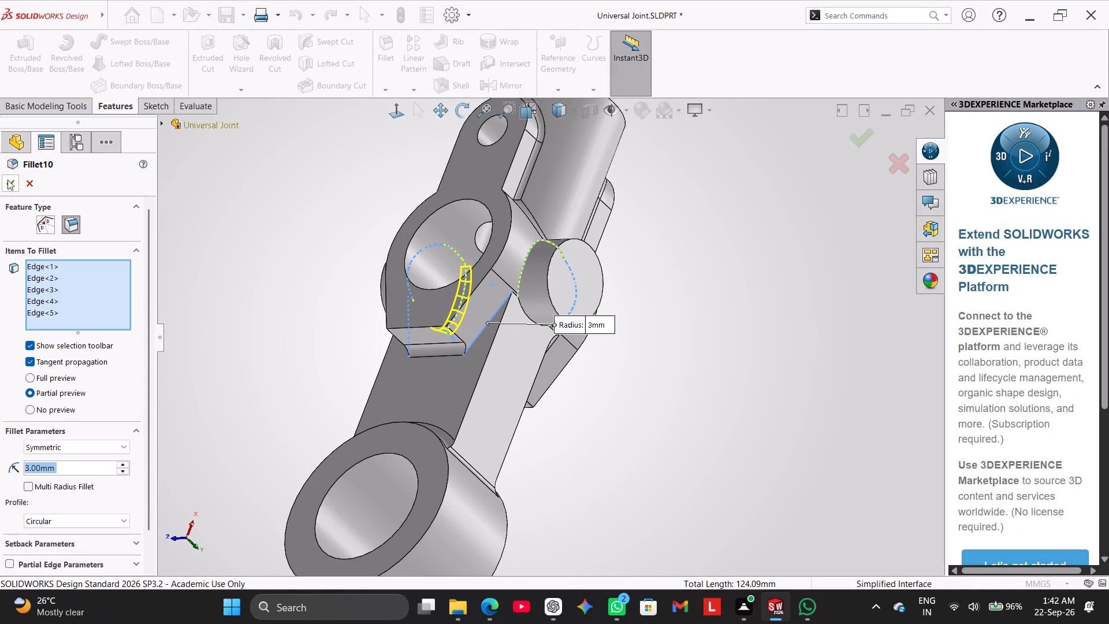
left_click(8, 180)
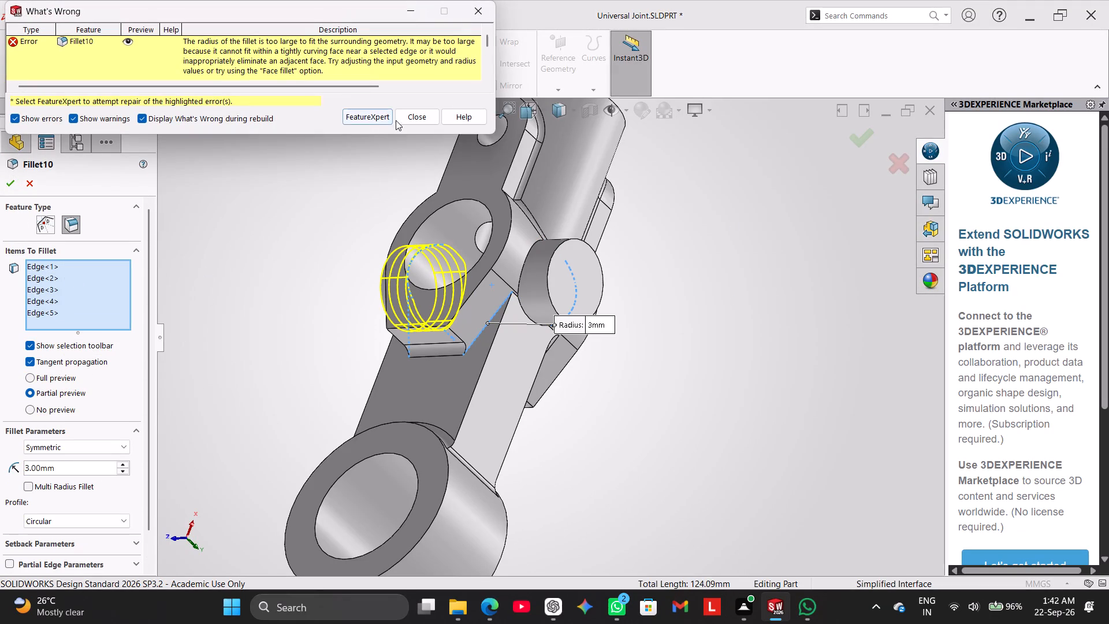
left_click(404, 118)
right_click(50, 309)
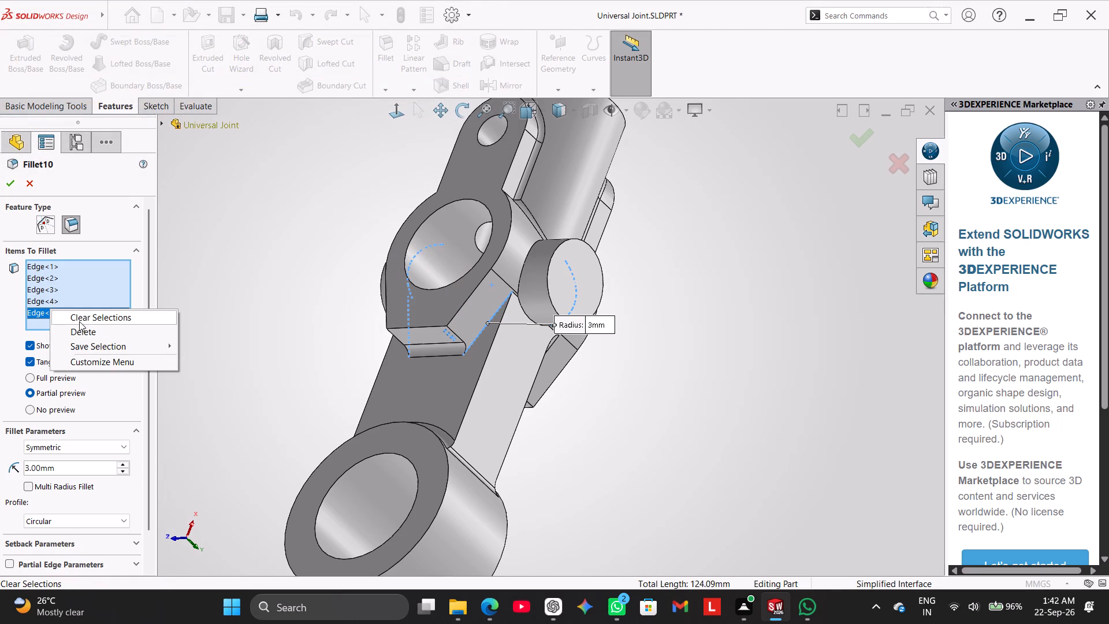
left_click(81, 327)
left_click(10, 183)
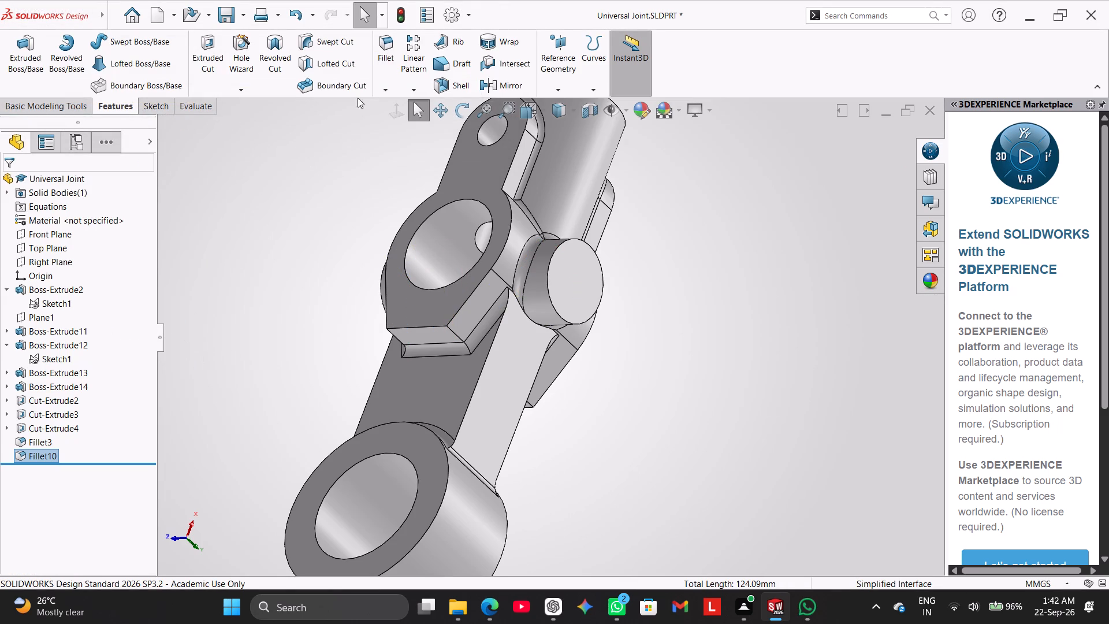
Start a new 3 mm fillet and select the two short edges on either side of the web beside one cross boss.
left_click(382, 40)
scroll(639, 338, "down", 2)
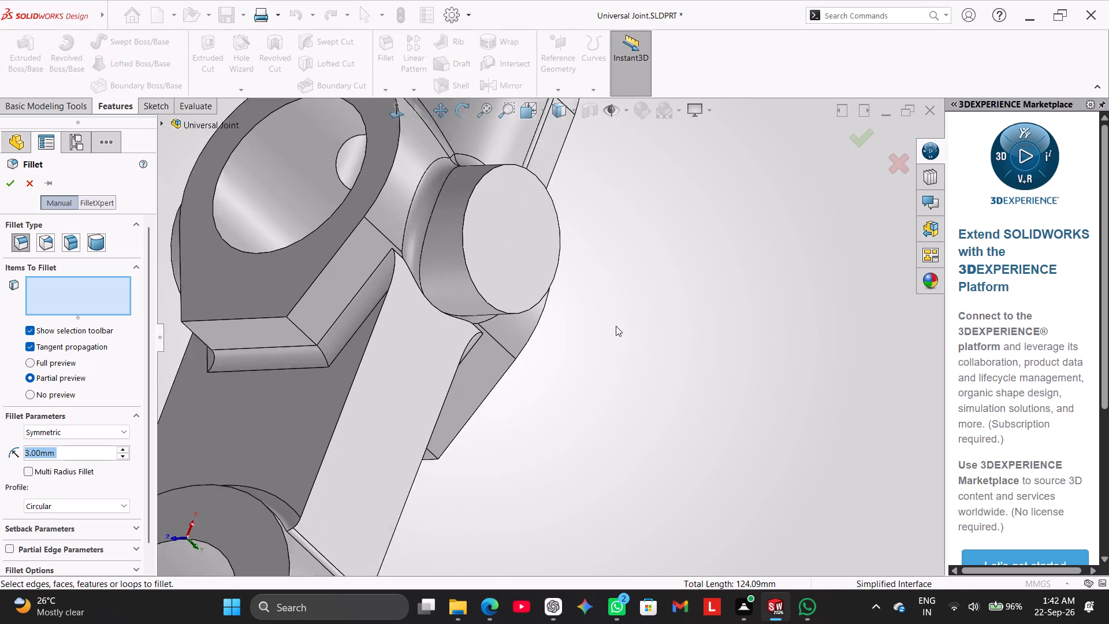
scroll(616, 326, "down", 3)
scroll(333, 238, "down", 3)
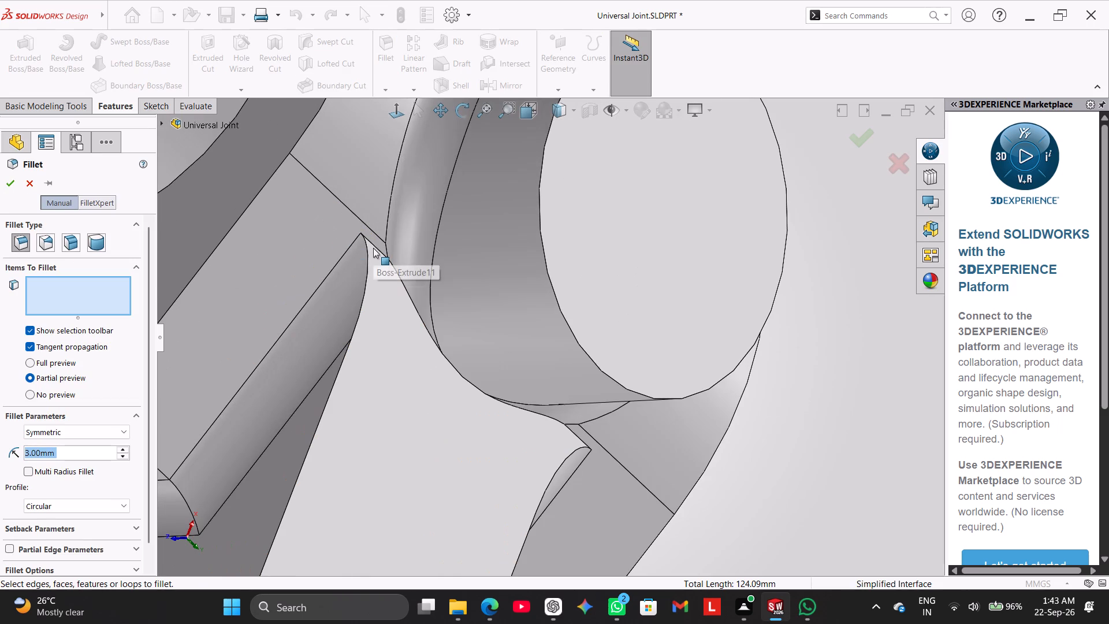
left_click(374, 248)
scroll(671, 498, "up", 2)
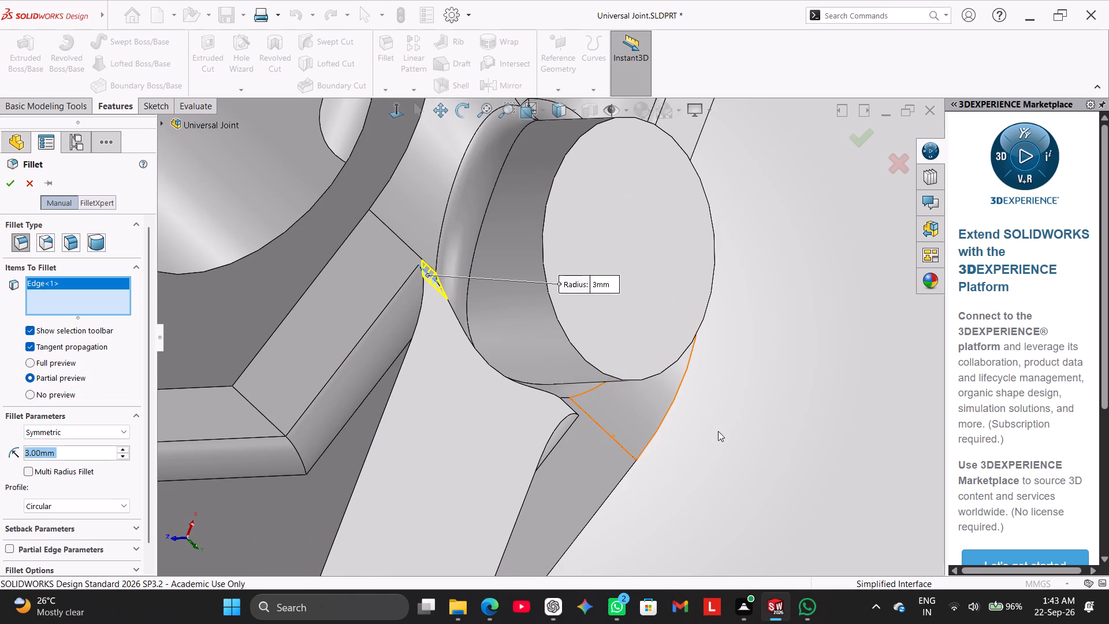
middle_click_drag(718, 431, 679, 489)
scroll(663, 476, "down", 5)
scroll(471, 408, "up", 3)
middle_click_drag(660, 477, 651, 477)
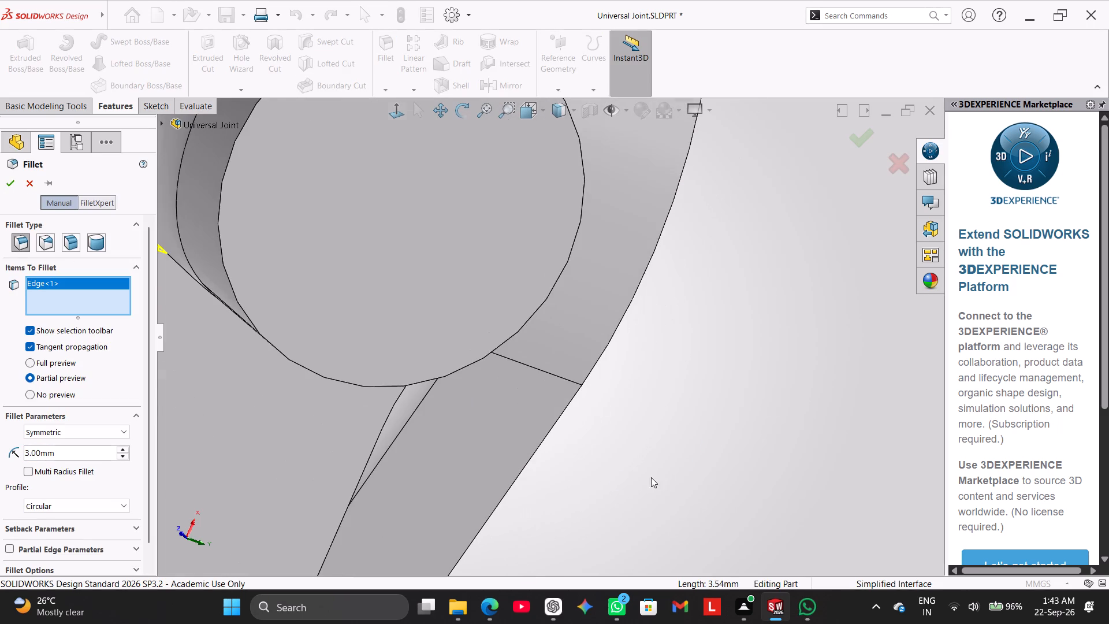
middle_click_drag(651, 477, 585, 469)
left_click(448, 347)
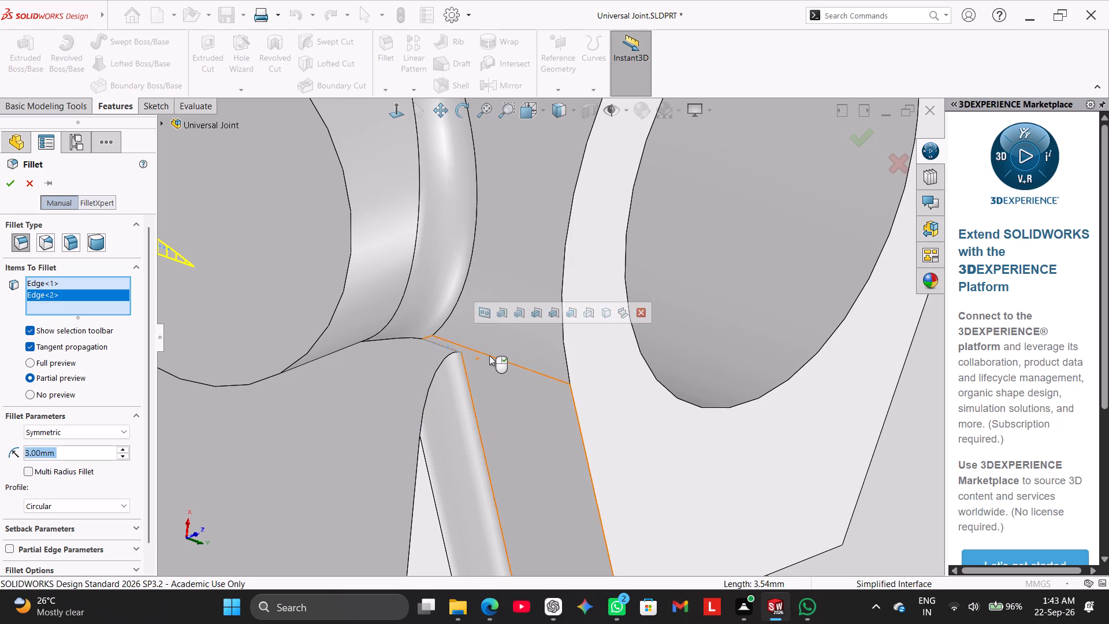
Add the two short web edges beside the opposite cross boss and apply the 3 mm fillet to all four edges.
scroll(490, 355, "up", 4)
scroll(527, 289, "down", 3)
scroll(524, 297, "up", 3)
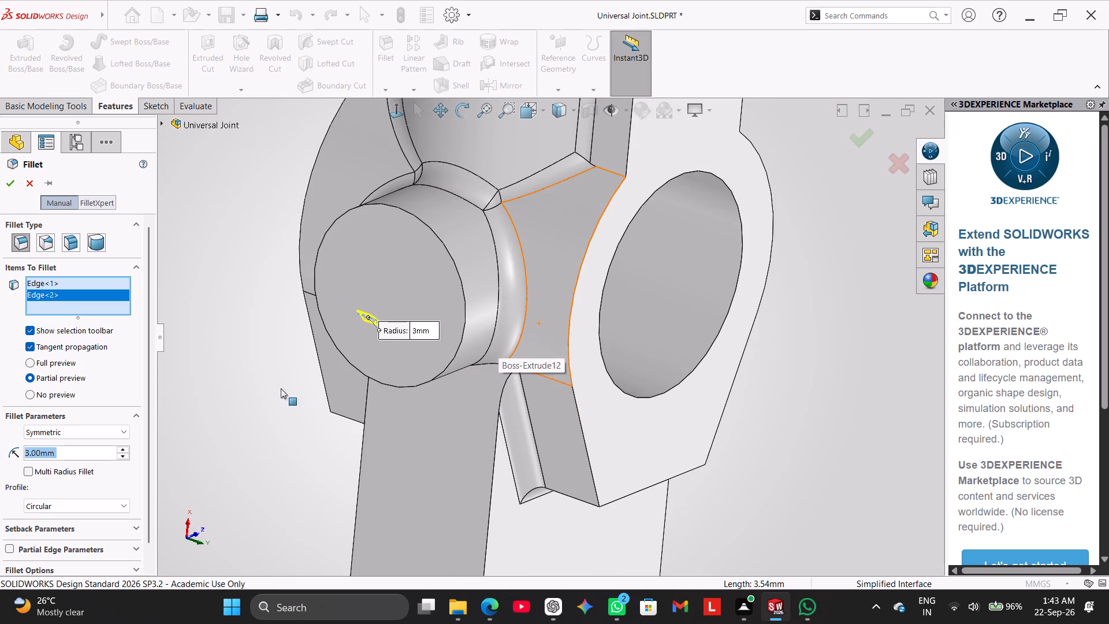
middle_click_drag(191, 413, 411, 411)
scroll(388, 426, "up", 3)
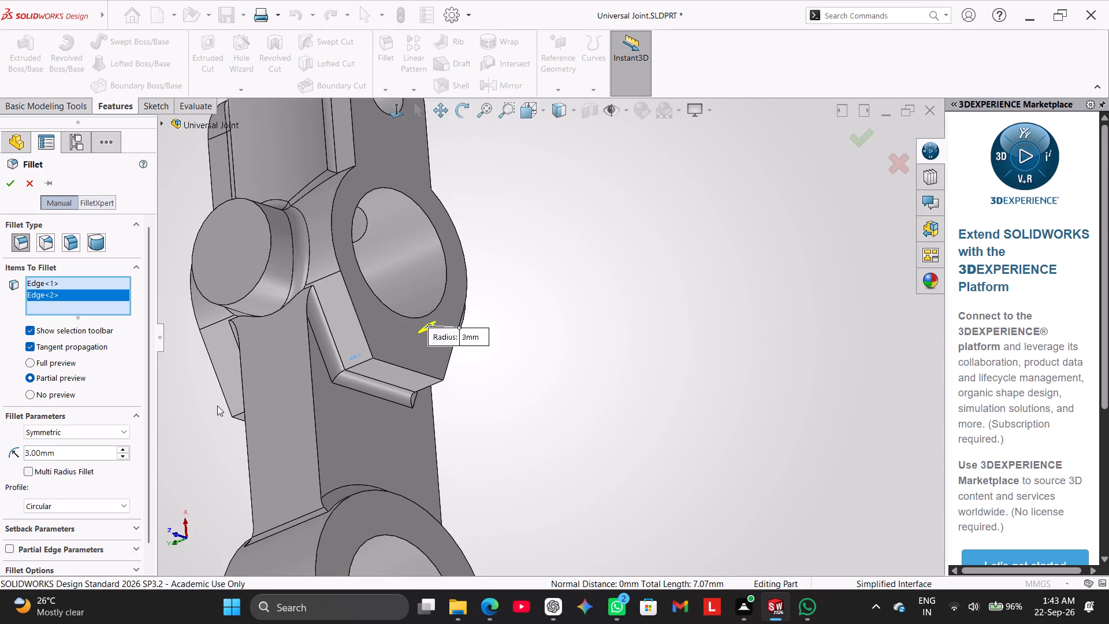
middle_click_drag(206, 411, 219, 433)
scroll(206, 416, "down", 1)
scroll(428, 266, "down", 4)
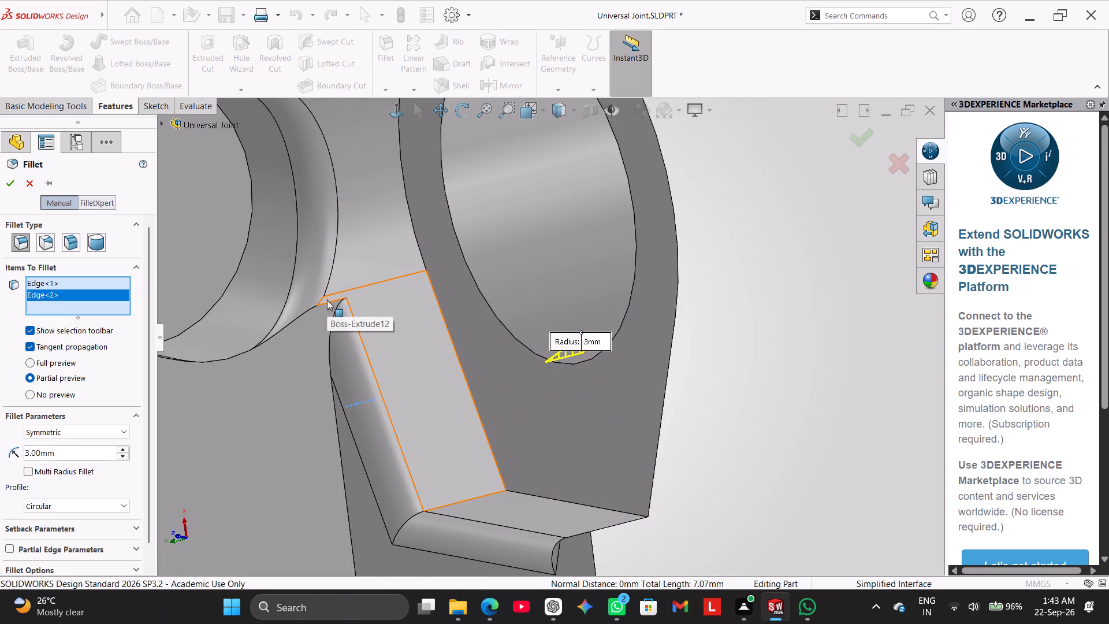
left_click(327, 302)
scroll(305, 374, "up", 5)
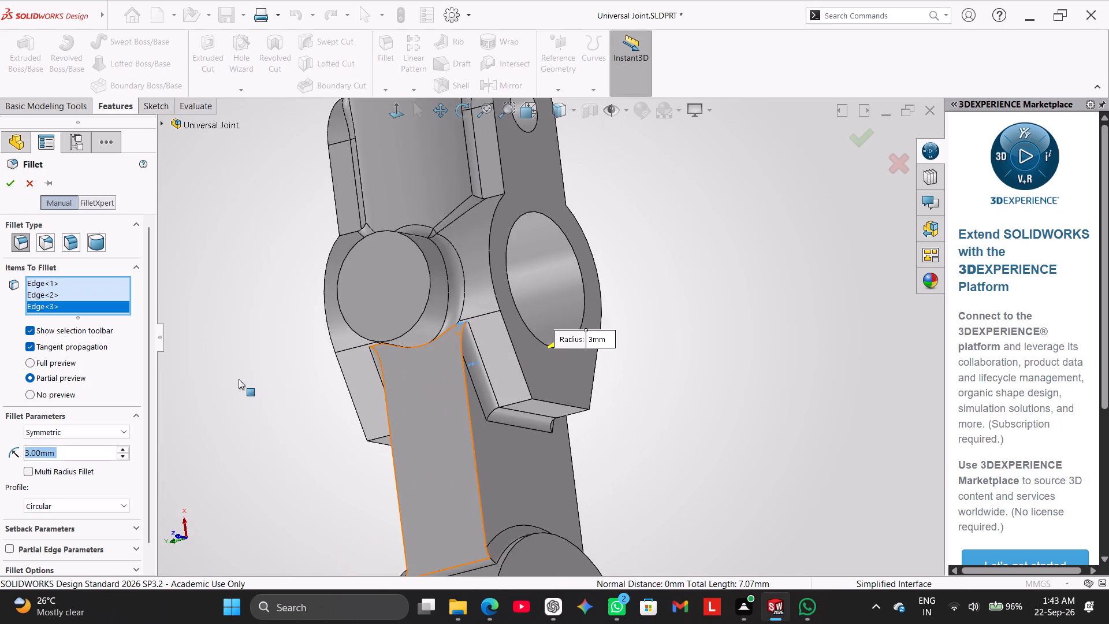
middle_click_drag(239, 379, 321, 409)
scroll(323, 409, "down", 4)
scroll(486, 284, "down", 4)
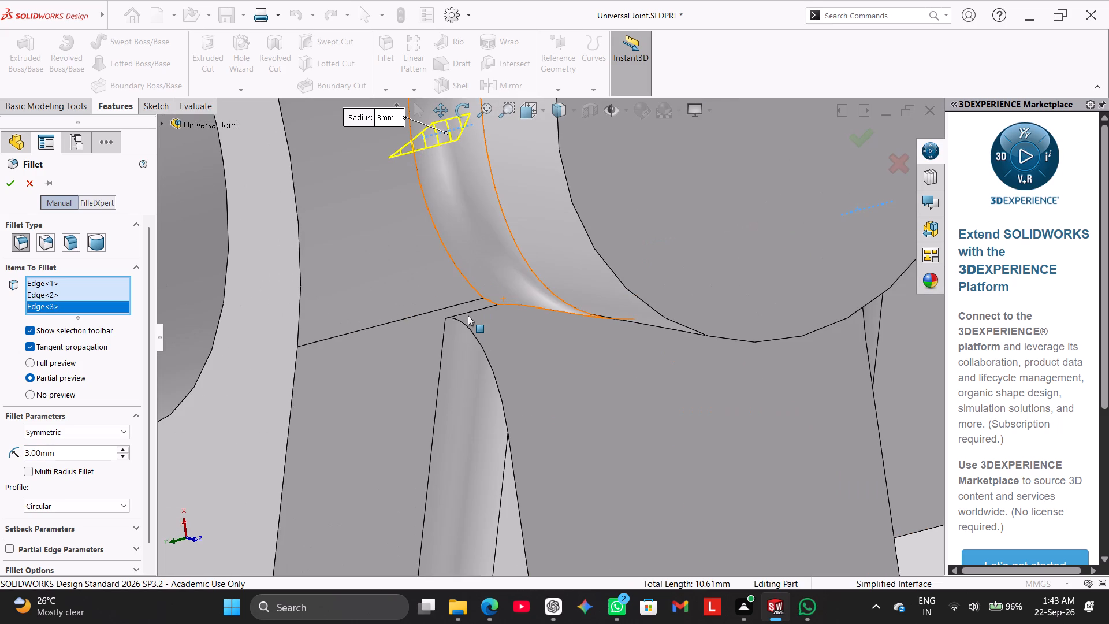
left_click(469, 311)
scroll(418, 343, "up", 3)
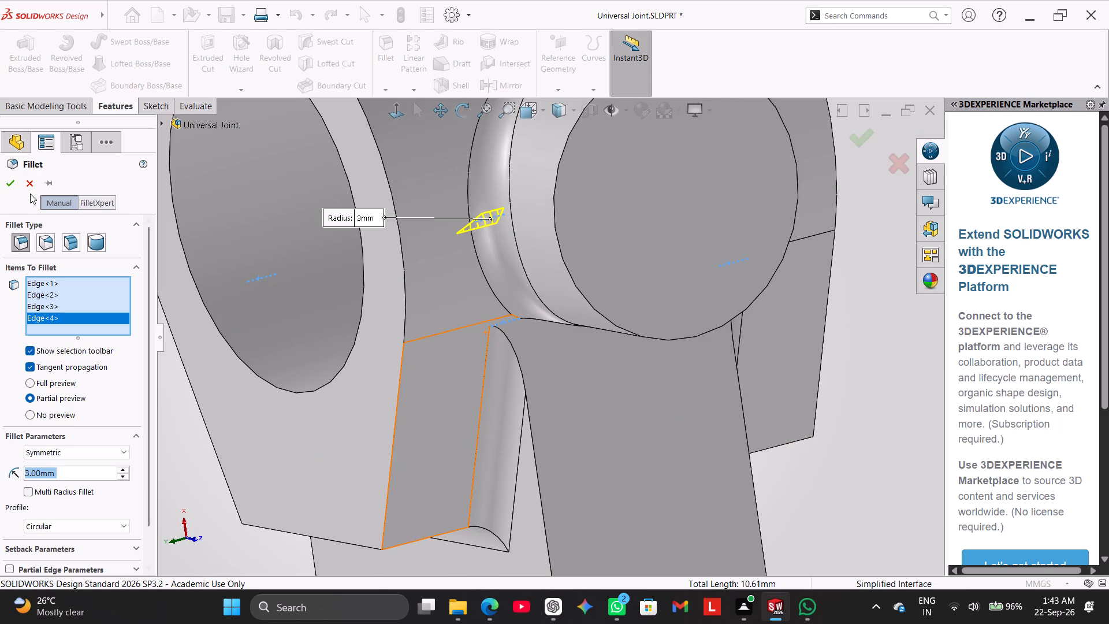
left_click(13, 185)
Examine the new fillets and the remaining sharp edges around the cross bosses and arm plates from several sides.
scroll(318, 389, "up", 2)
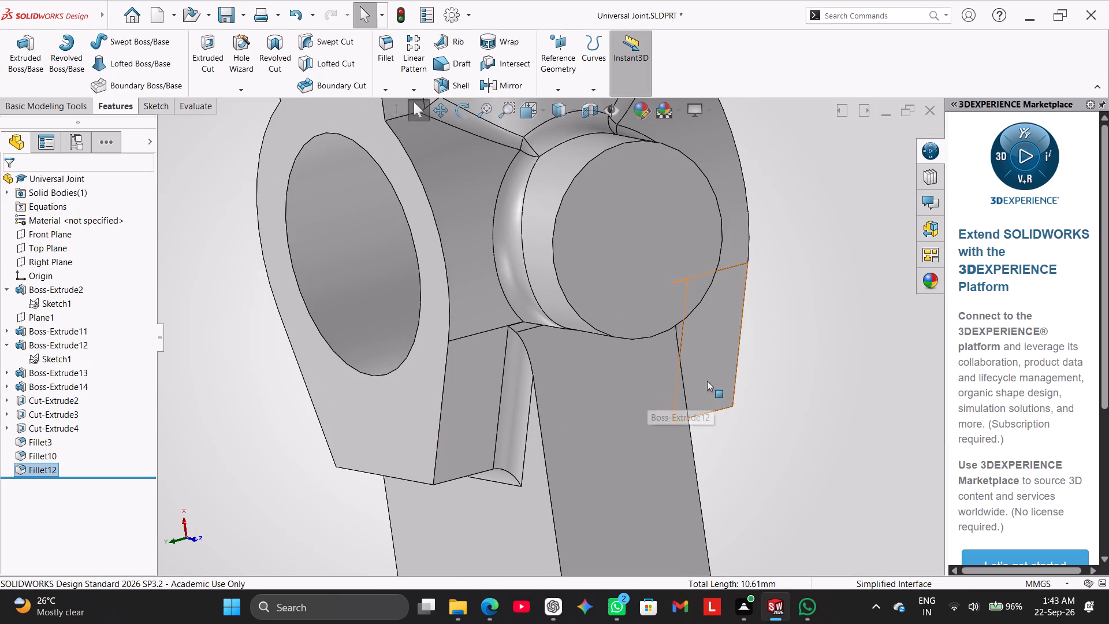
middle_click_drag(780, 374, 658, 404)
scroll(664, 425, "up", 2)
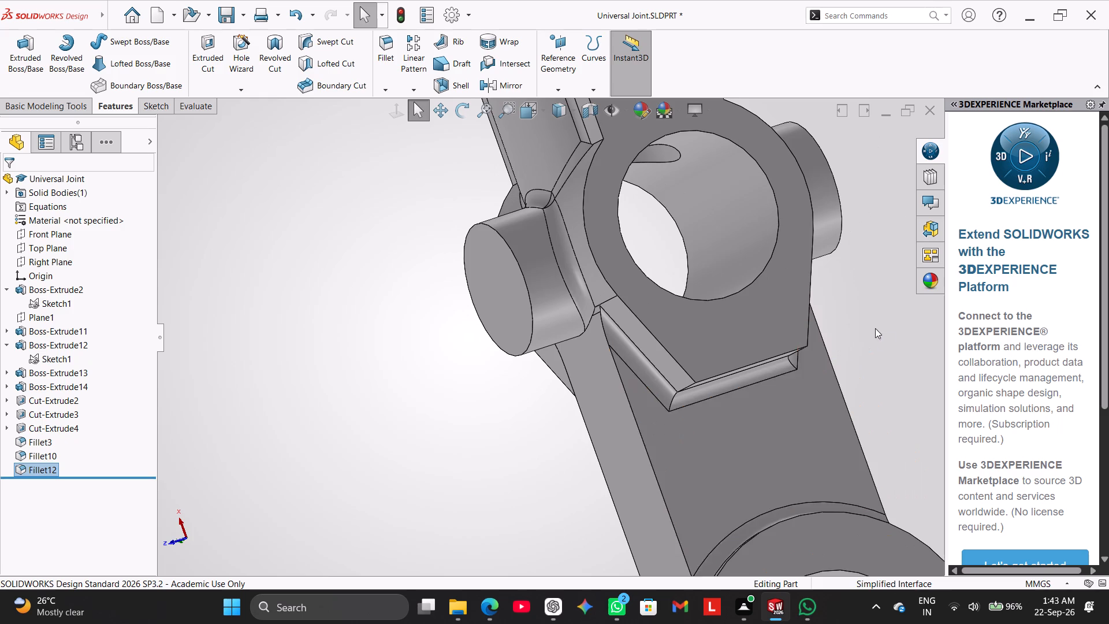
middle_click_drag(875, 335, 809, 396)
scroll(826, 294, "down", 2)
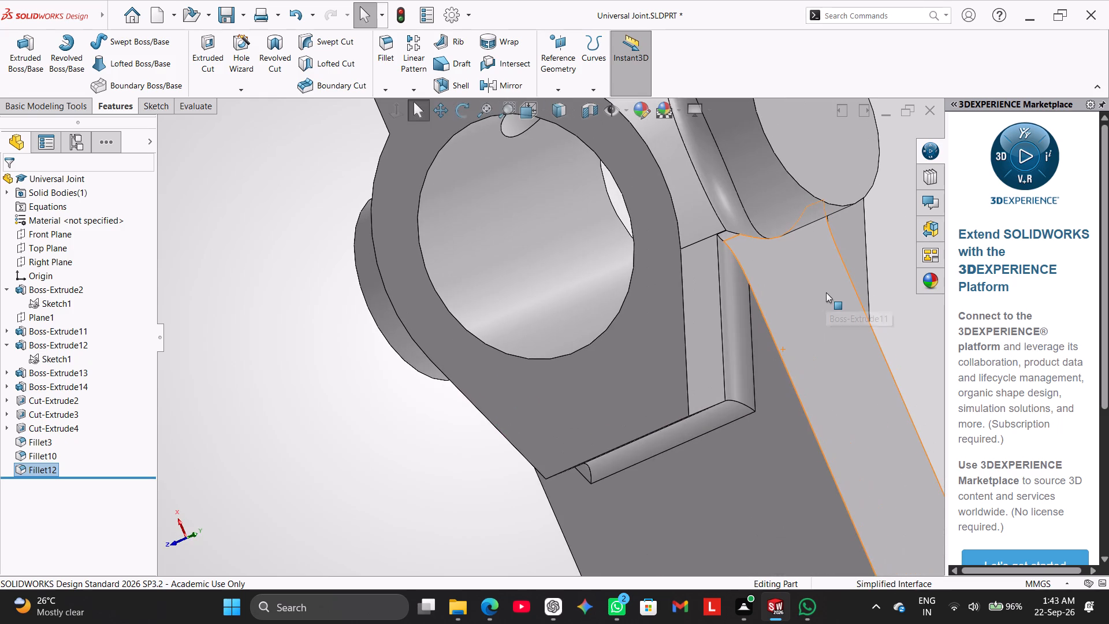
scroll(826, 292, "down", 2)
scroll(832, 378, "down", 2)
scroll(818, 377, "up", 1)
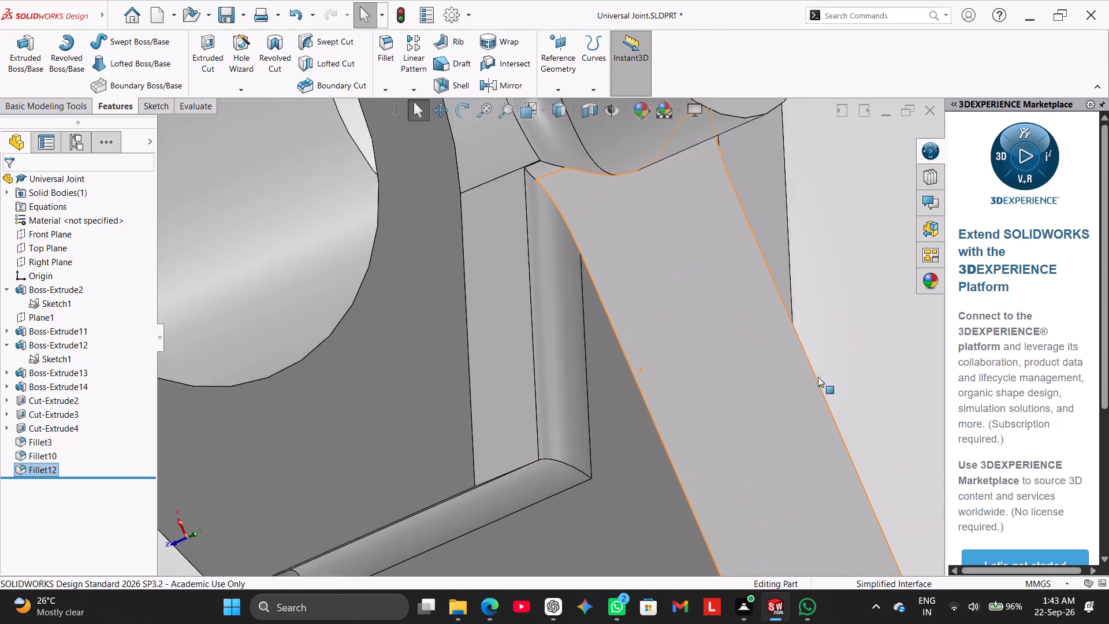
scroll(818, 377, "up", 2)
left_click(869, 329)
scroll(829, 324, "down", 2)
scroll(784, 326, "up", 2)
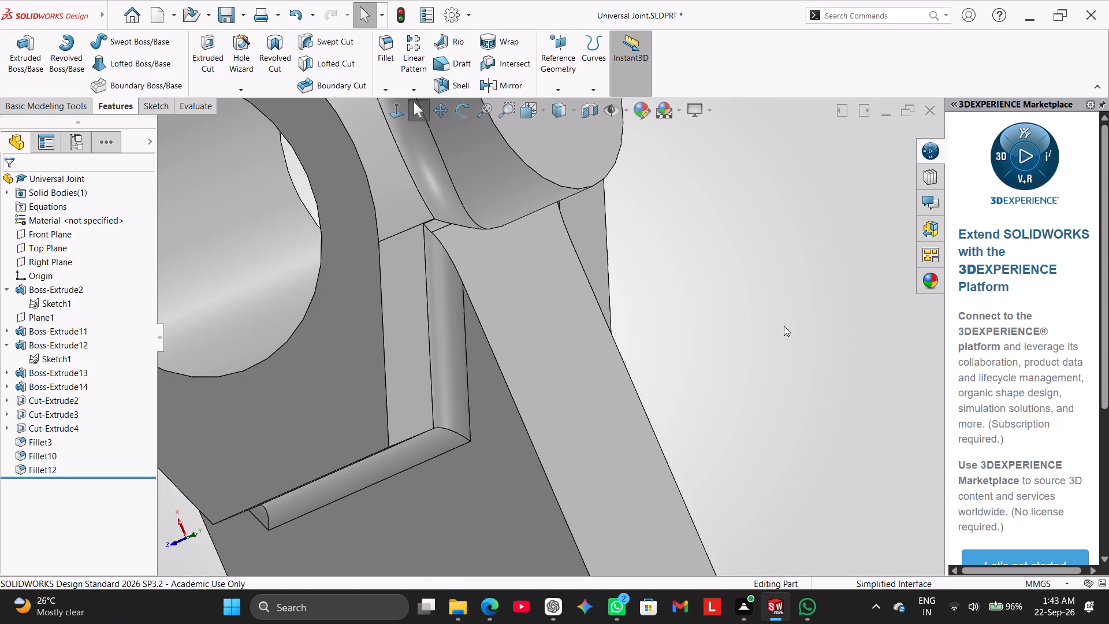
middle_click_drag(776, 333, 735, 353)
scroll(832, 395, "up", 4)
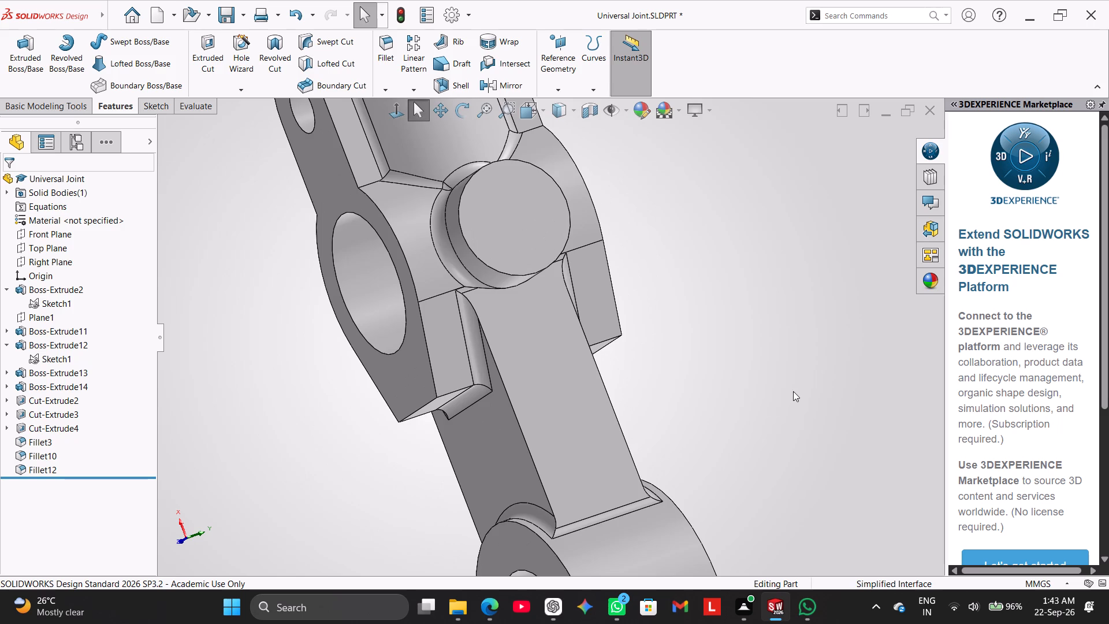
Fillet the curved edge where the cross boss base meets the web's narrow side face with a 3 mm radius.
scroll(750, 399, "down", 1)
middle_click_drag(732, 372, 688, 392)
scroll(687, 392, "down", 2)
left_click(381, 53)
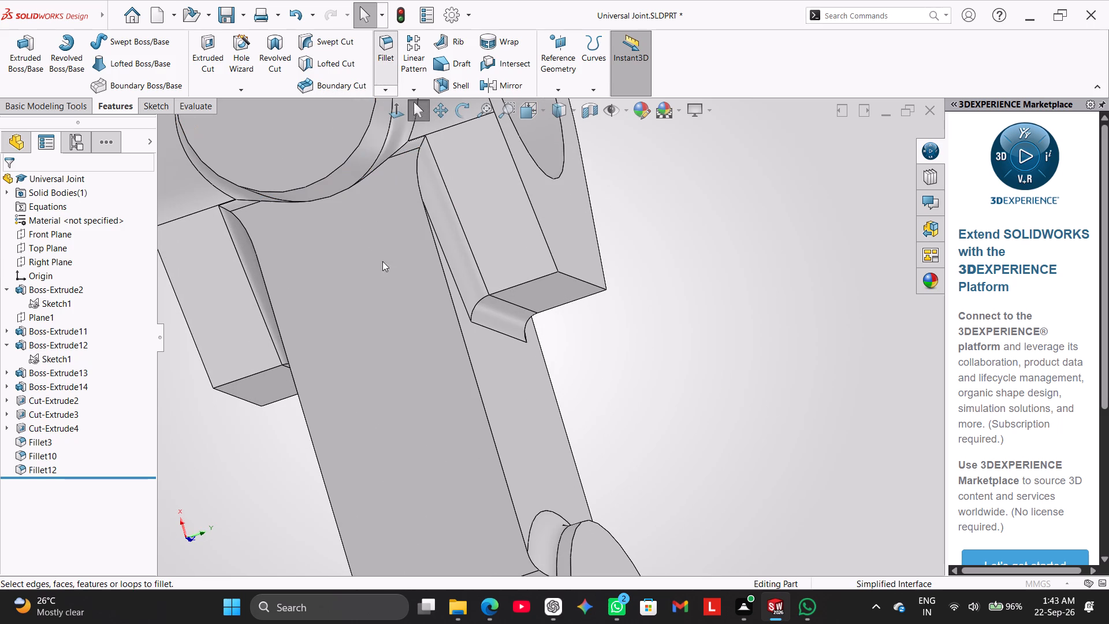
middle_click_drag(661, 387, 653, 318)
scroll(448, 209, "down", 3)
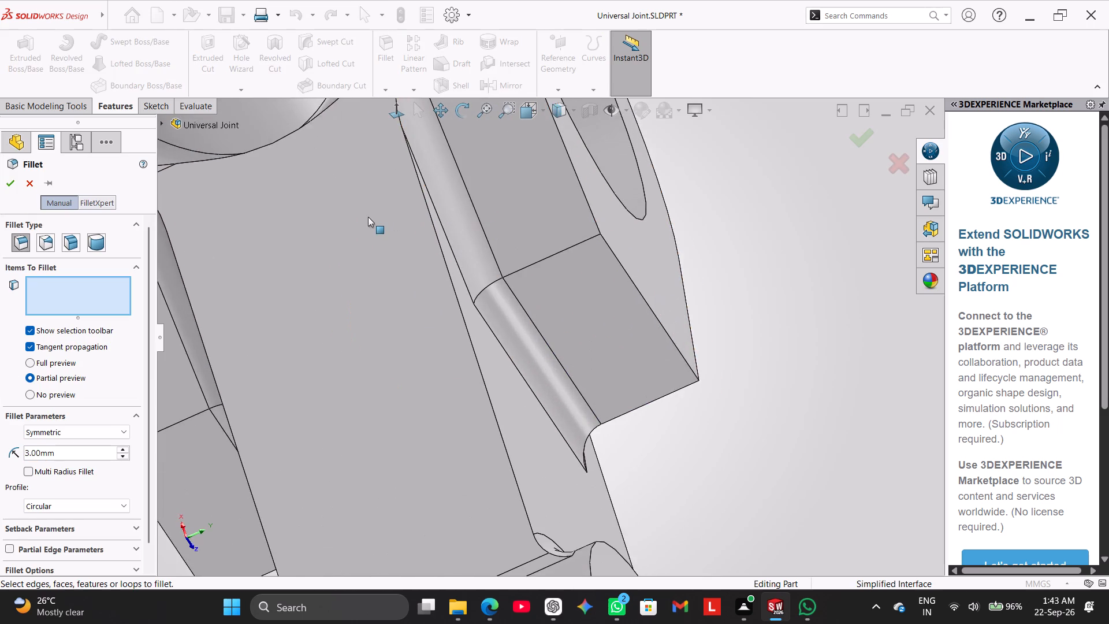
scroll(368, 217, "up", 2)
left_click(336, 199)
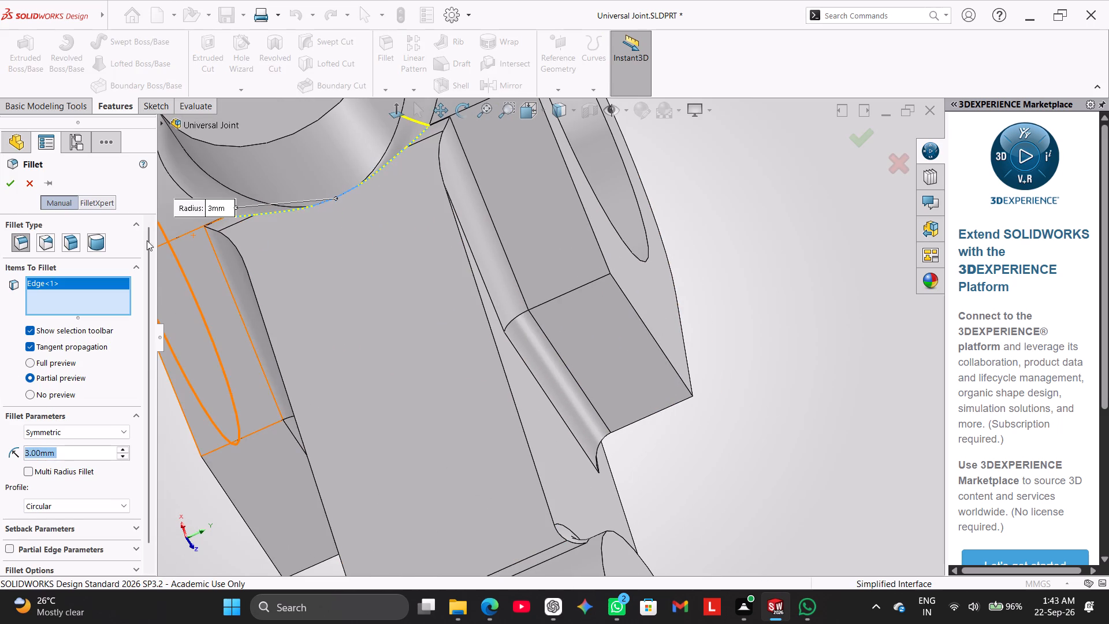
left_click(16, 185)
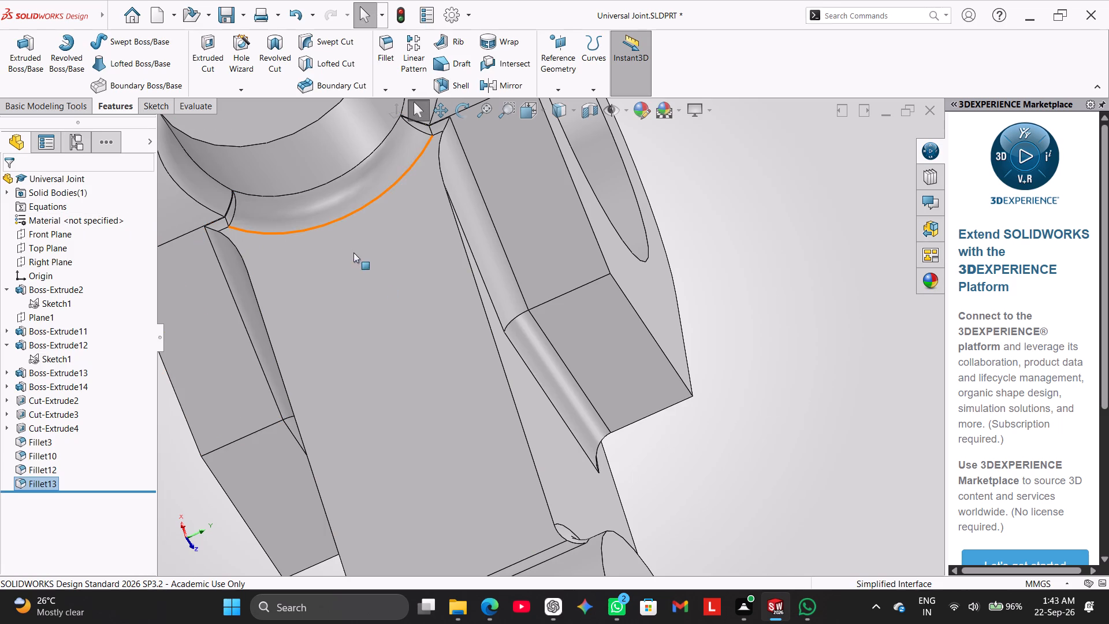
Inspect the cross boss base fillets, finishing with the whole part in the isometric view.
scroll(453, 324, "up", 3)
middle_click_drag(195, 409, 278, 332)
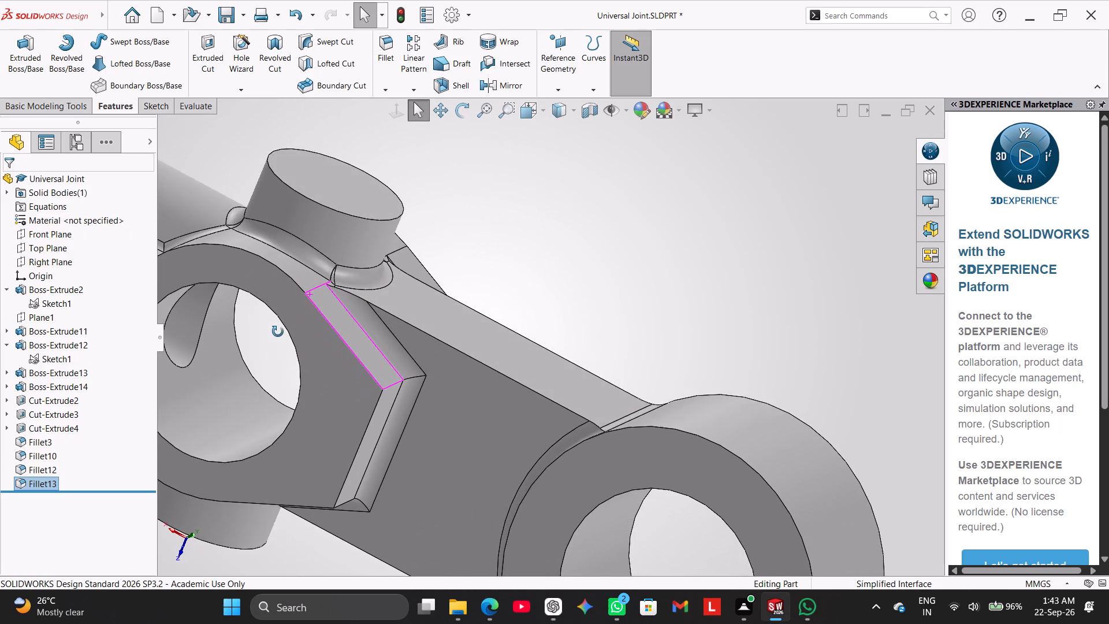
middle_click_drag(278, 332, 148, 452)
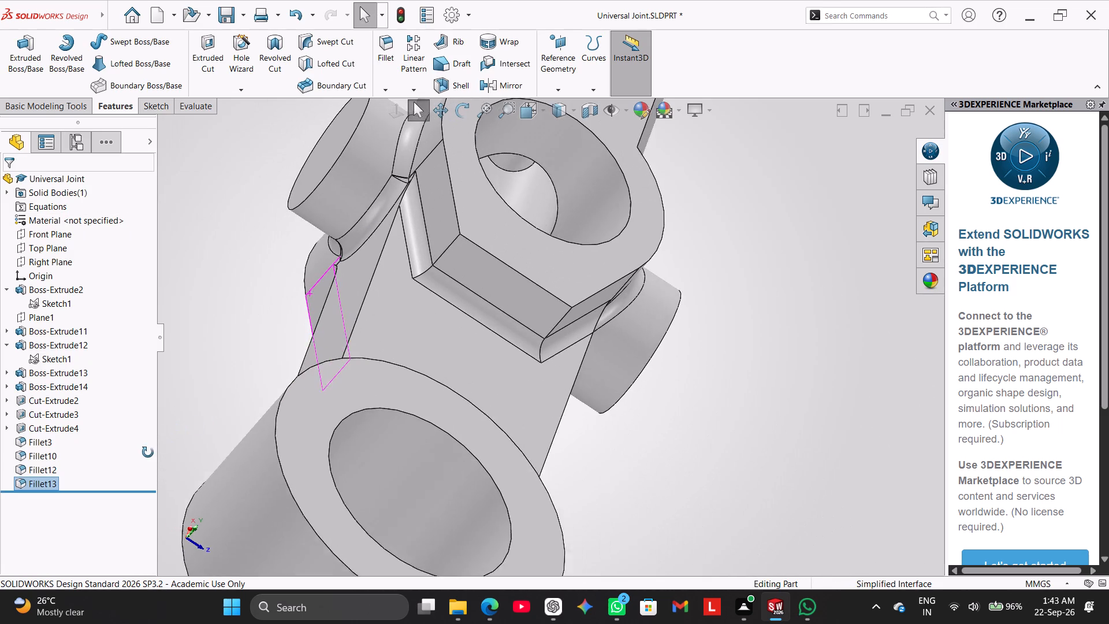
middle_click_drag(148, 452, 147, 466)
right_click_drag(209, 370, 259, 326)
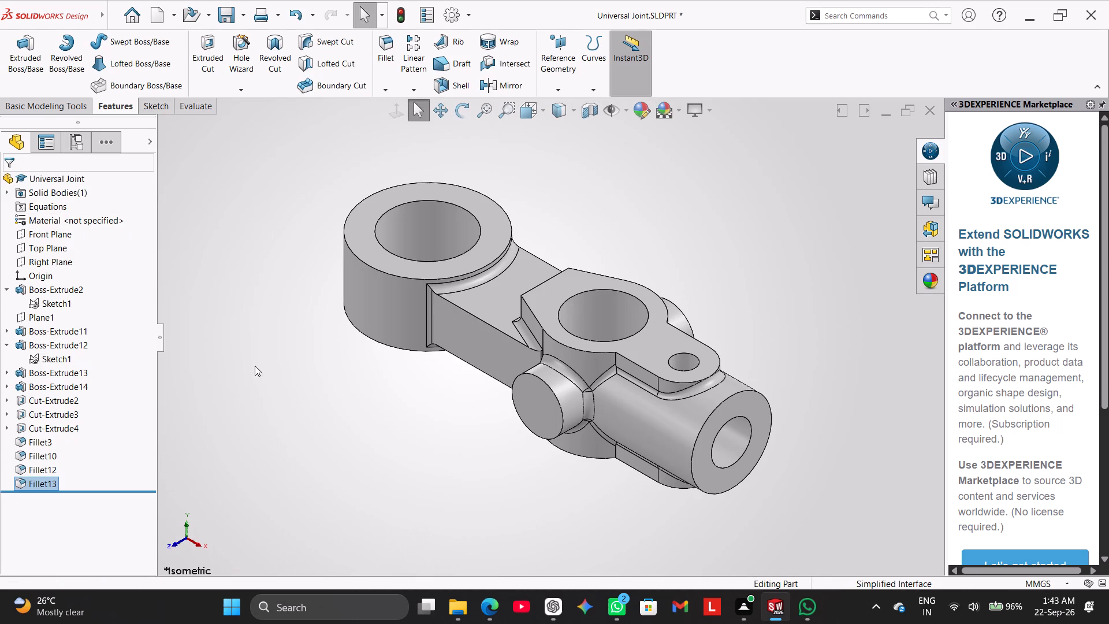
Edit Fillet13 to also include the curved edge where the opposite cross boss base meets the web's narrow side face, keeping the 3 mm radius.
middle_click_drag(315, 439, 431, 437)
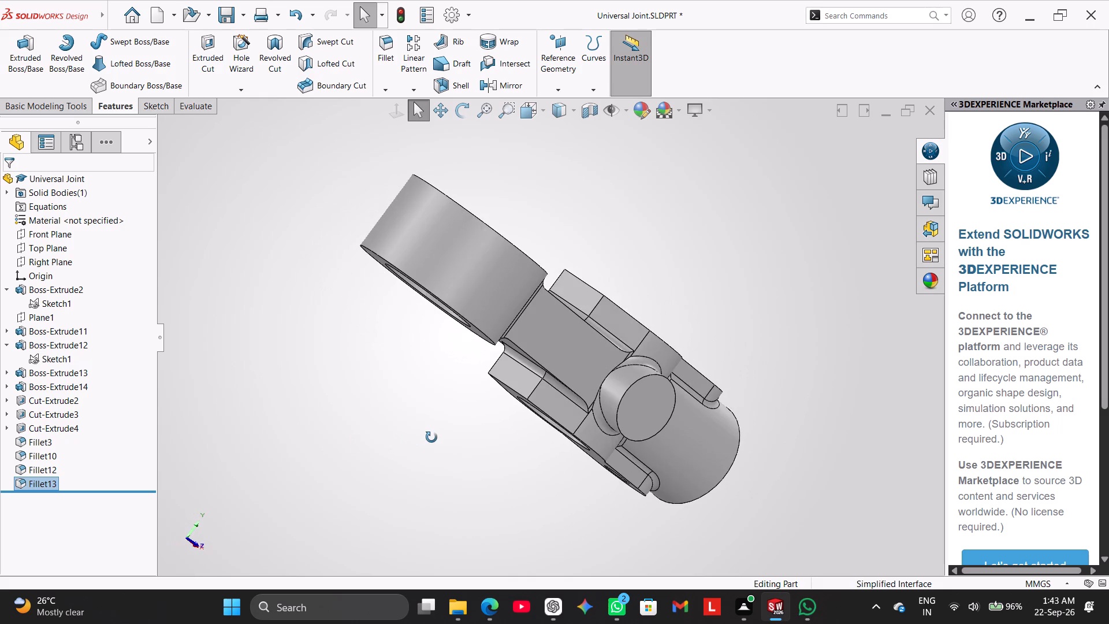
middle_click_drag(431, 437, 299, 523)
middle_click_drag(344, 419, 334, 542)
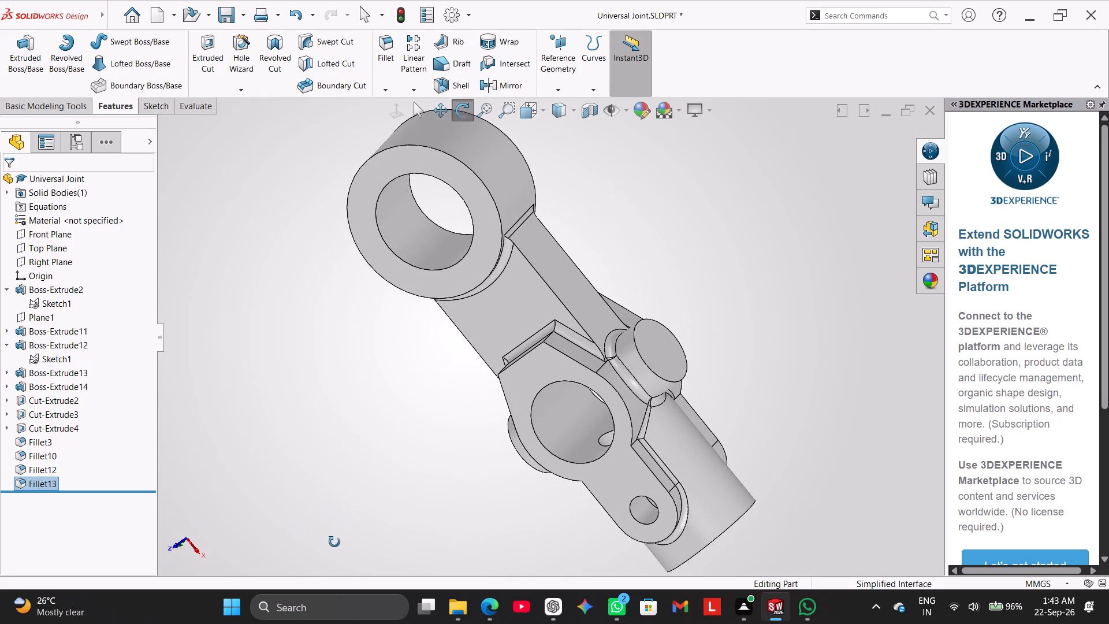
middle_click_drag(334, 542, 348, 517)
middle_click_drag(688, 232, 694, 371)
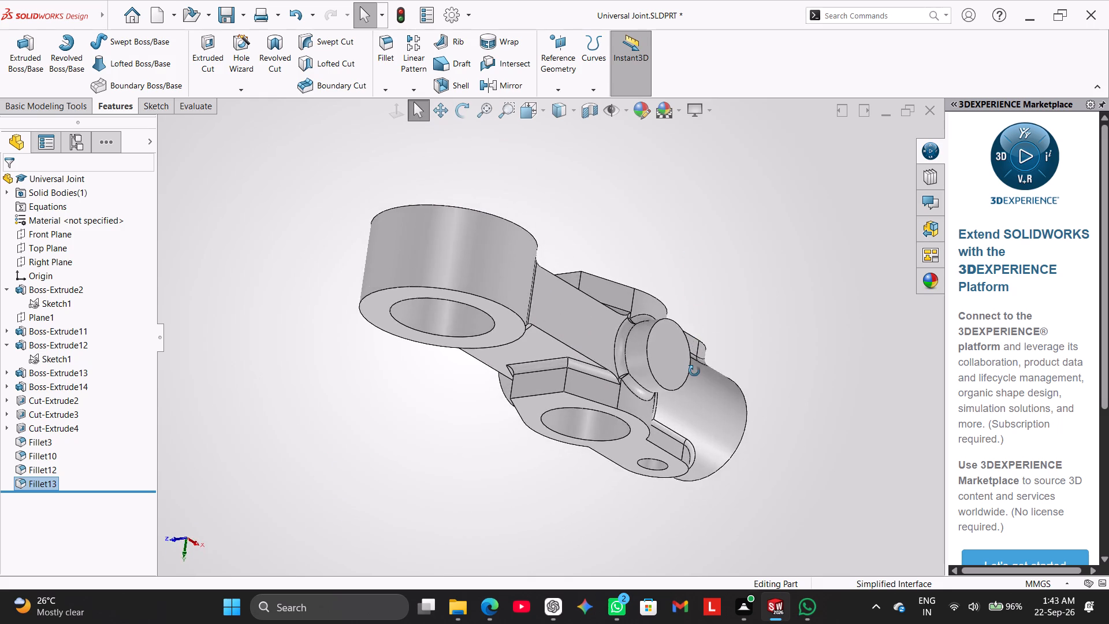
middle_click_drag(694, 371, 710, 230)
scroll(710, 230, "down", 1)
middle_click_drag(340, 447, 383, 377)
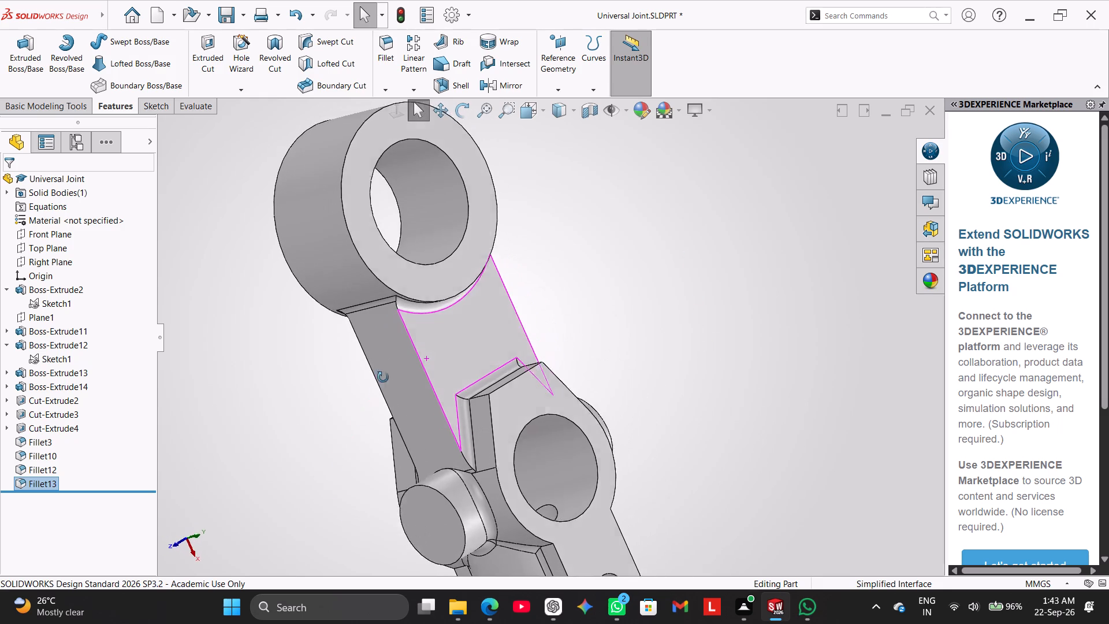
middle_click_drag(383, 377, 388, 374)
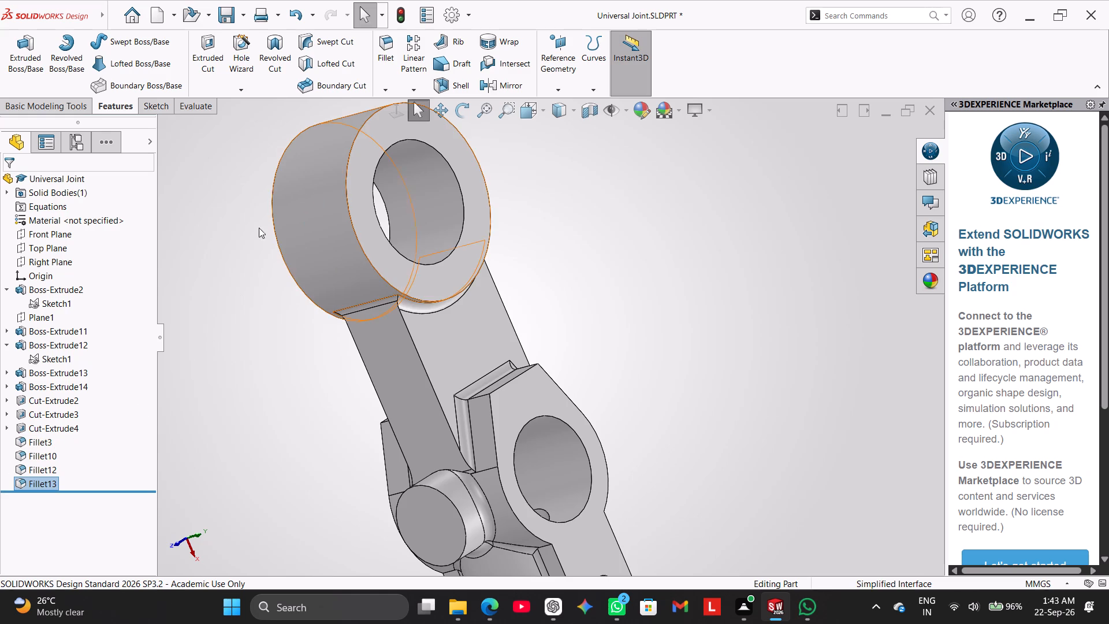
right_click(51, 482)
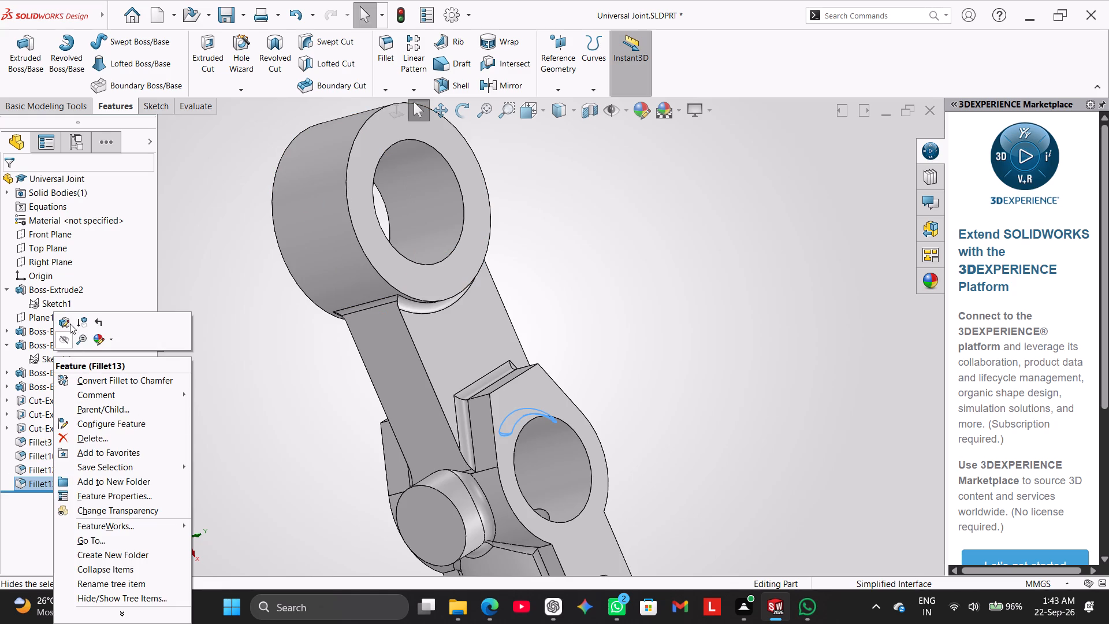
left_click(69, 322)
middle_click_drag(308, 484, 357, 525)
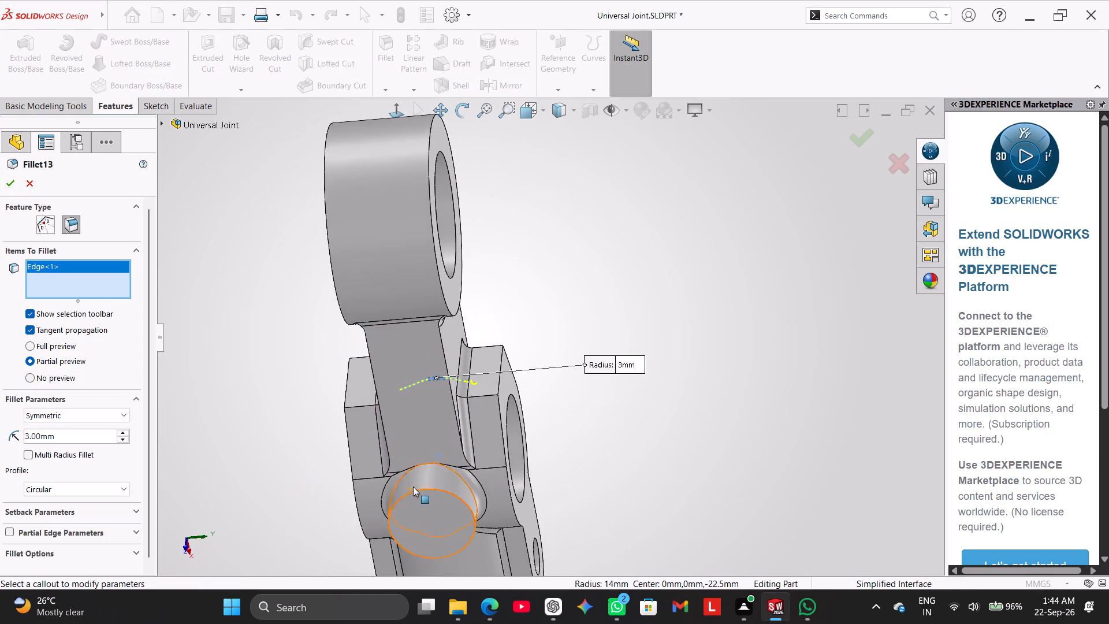
scroll(413, 486, "down", 3)
left_click(472, 419)
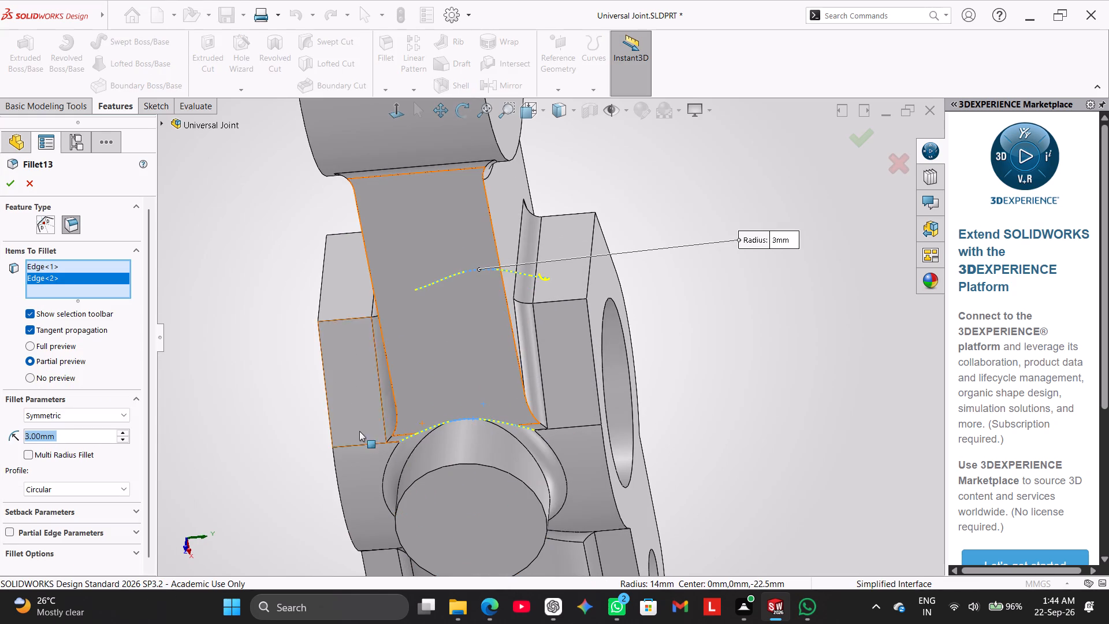
left_click(14, 188)
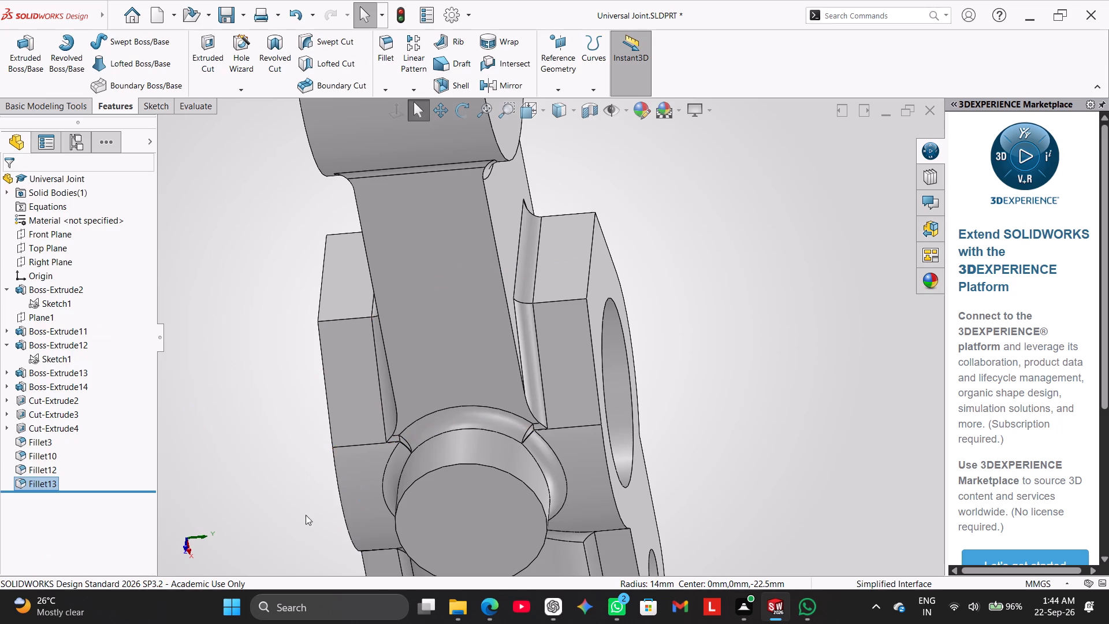
Edit Fillet13 again, replacing the middle arc of the newly added boss base edge with the two adjoining edge segments on either side.
middle_click_drag(286, 516, 319, 497)
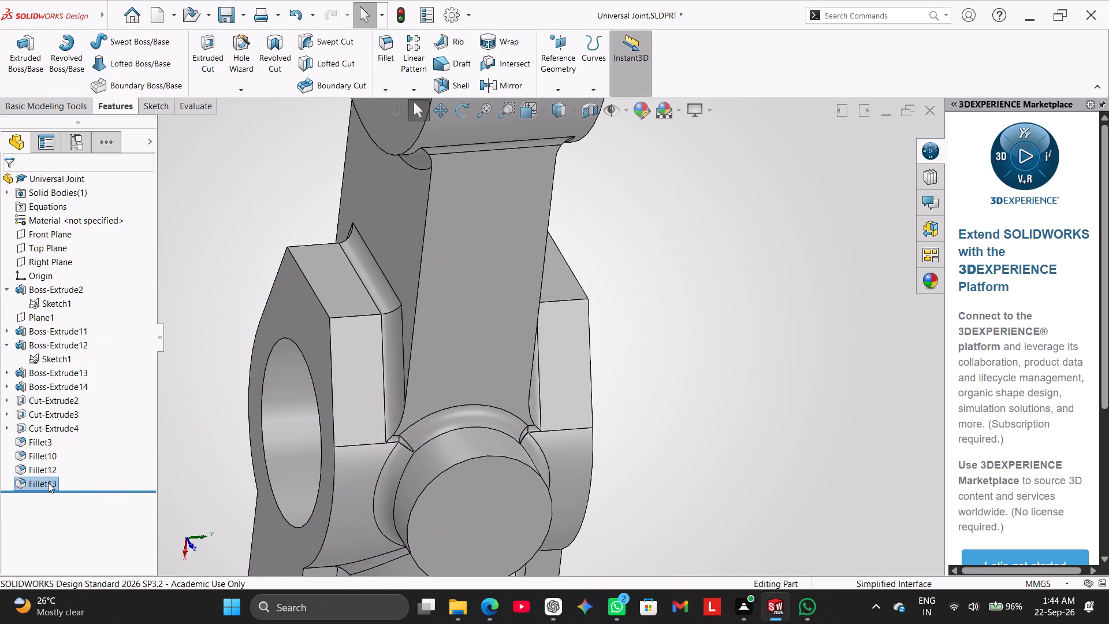
right_click(48, 482)
left_click(63, 325)
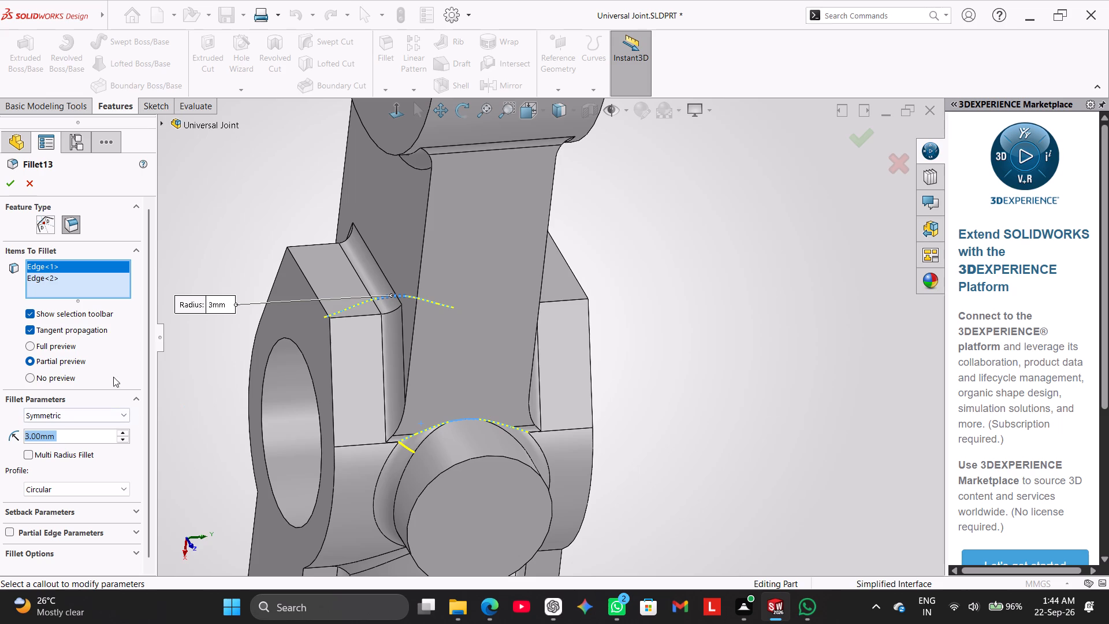
left_click(470, 420)
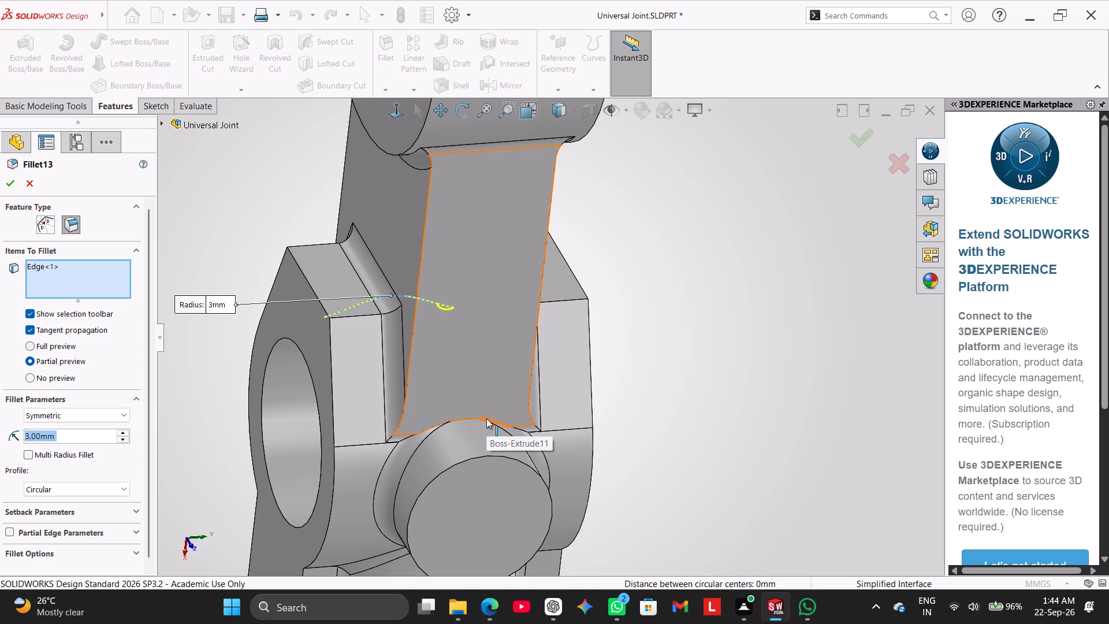
left_click(486, 418)
left_click(429, 428)
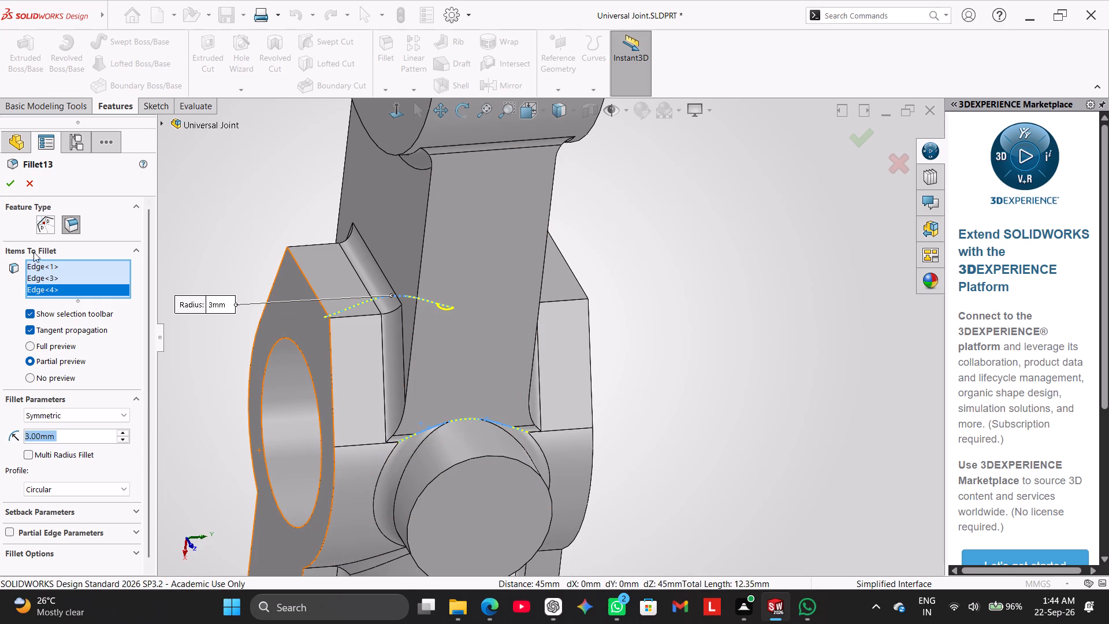
left_click(13, 187)
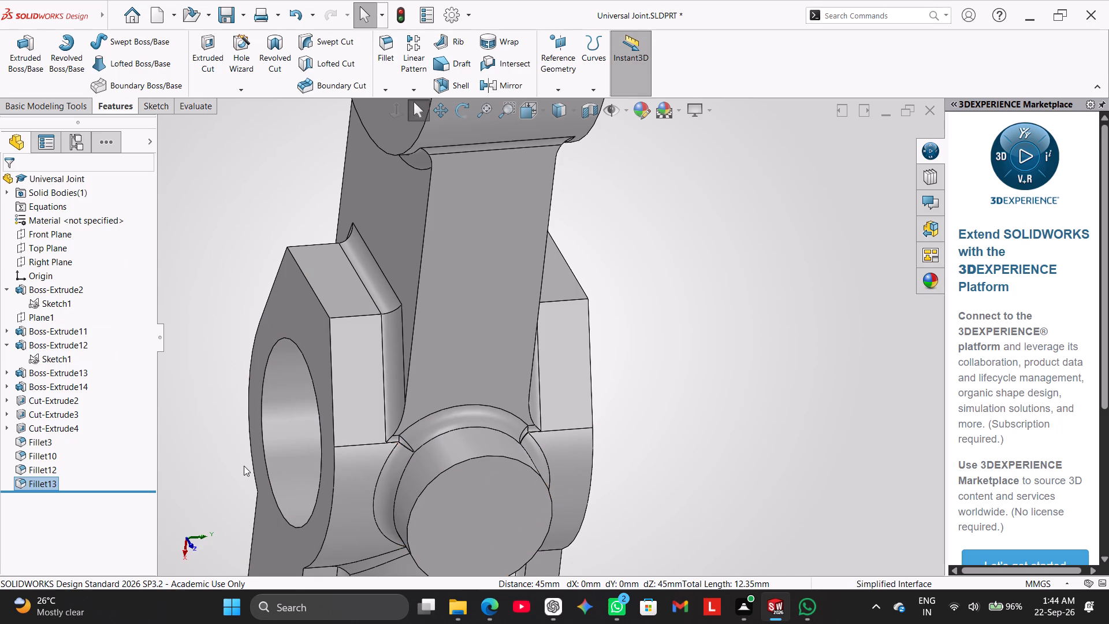
Inspect the cross boss base fillets and the whole part from all sides, finishing in the isometric view.
middle_click_drag(247, 466, 254, 467)
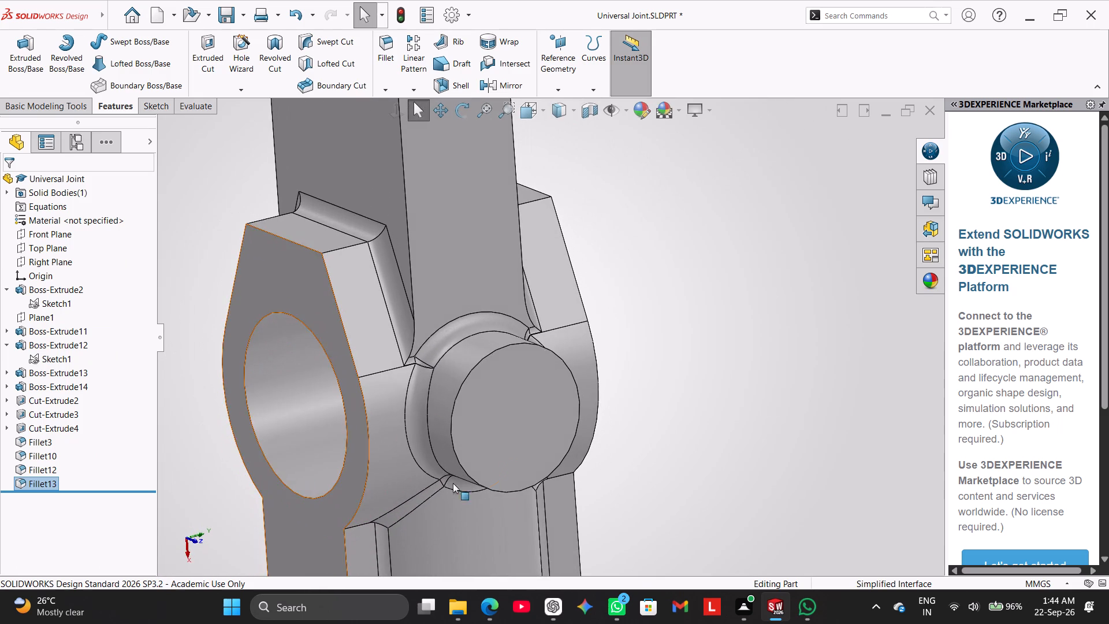
middle_click_drag(689, 507, 611, 470)
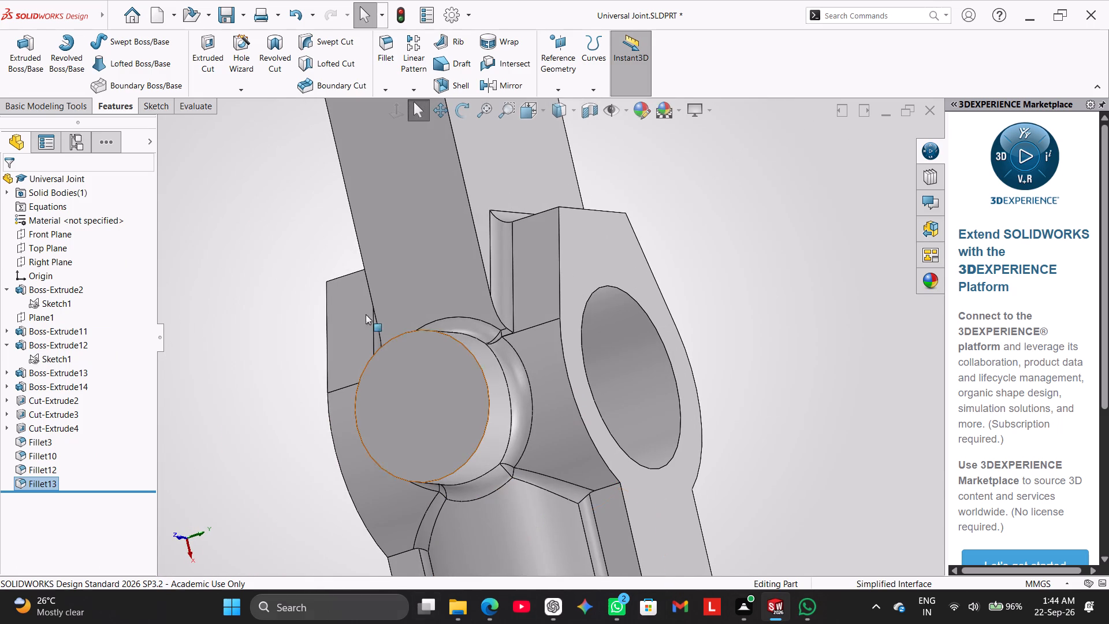
scroll(664, 289, "up", 2)
scroll(667, 225, "up", 2)
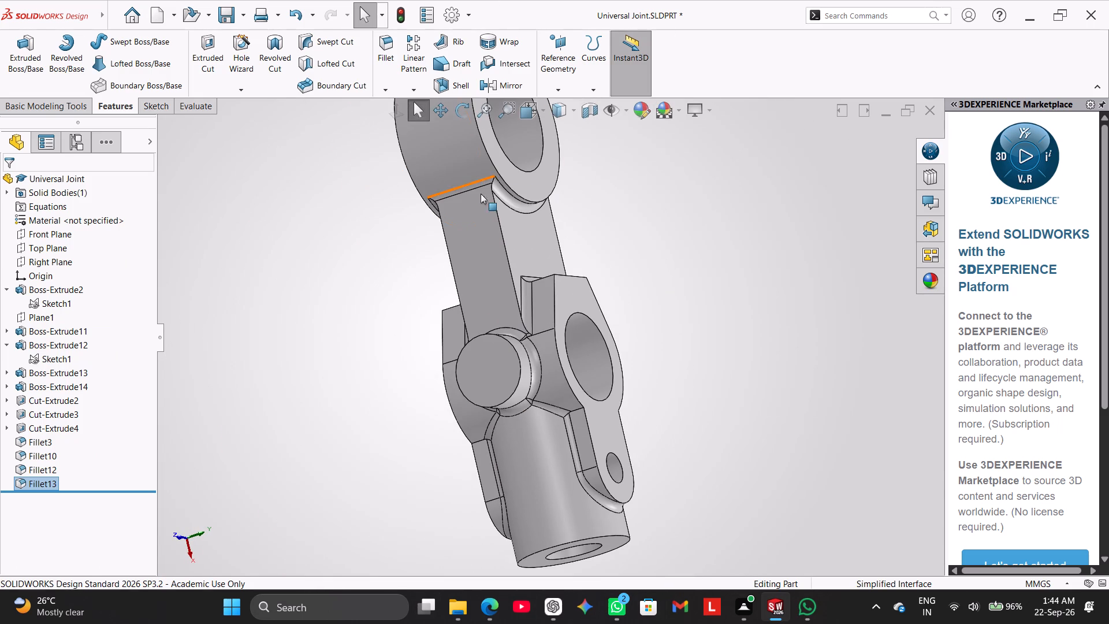
right_click_drag(276, 414, 459, 230)
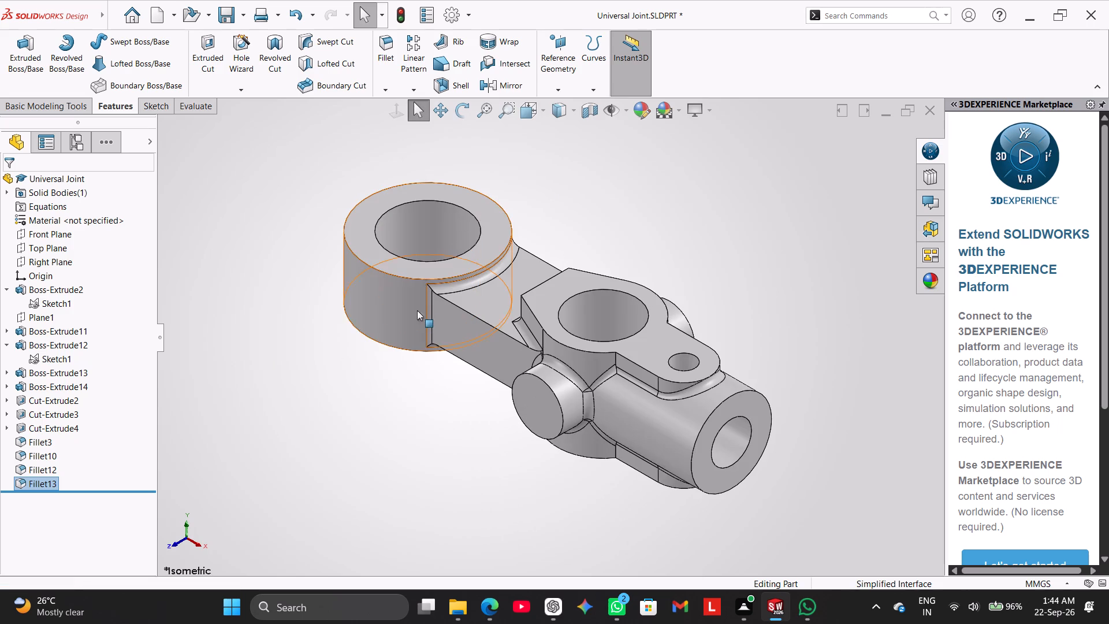
middle_click_drag(422, 473, 441, 502)
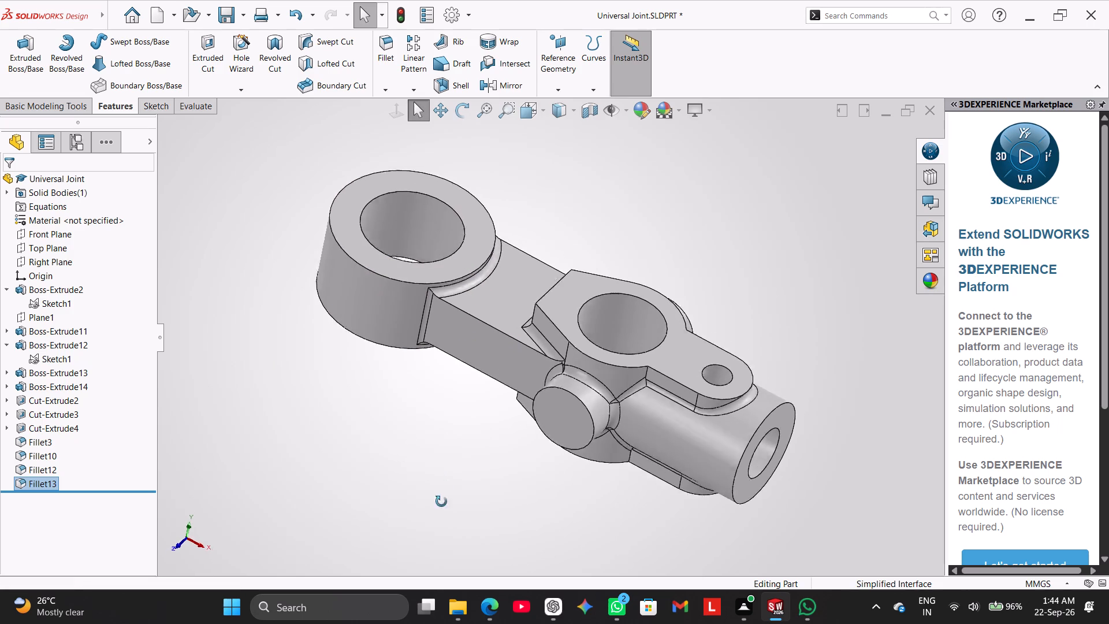
middle_click_drag(441, 502, 364, 593)
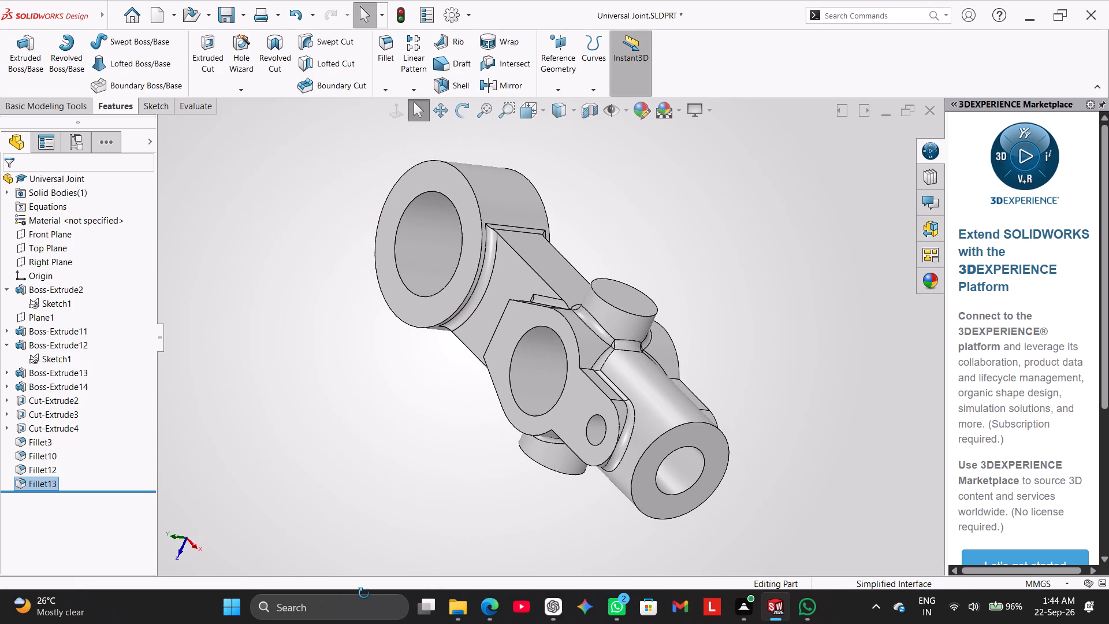
middle_click_drag(364, 593, 408, 478)
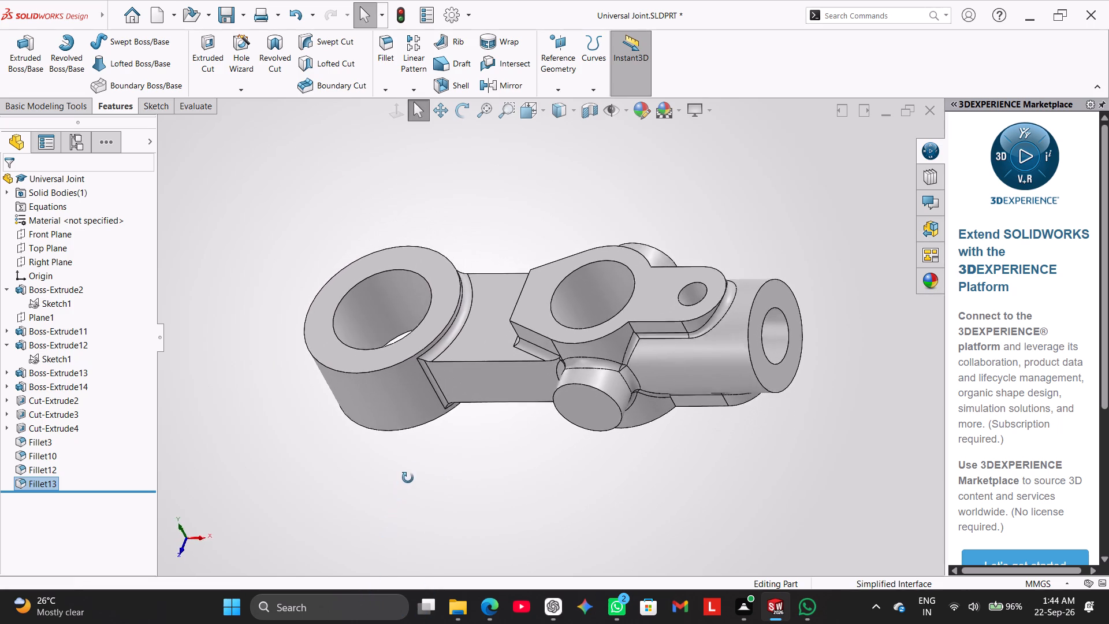
middle_click_drag(408, 478, 438, 425)
middle_click_drag(536, 518, 538, 404)
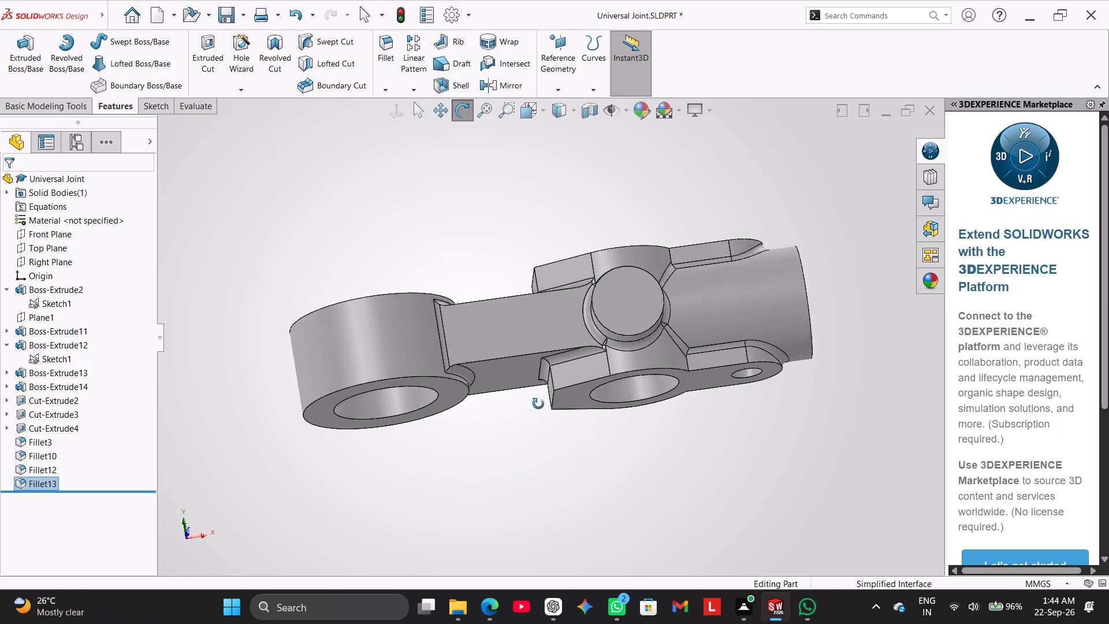
middle_click_drag(538, 404, 544, 356)
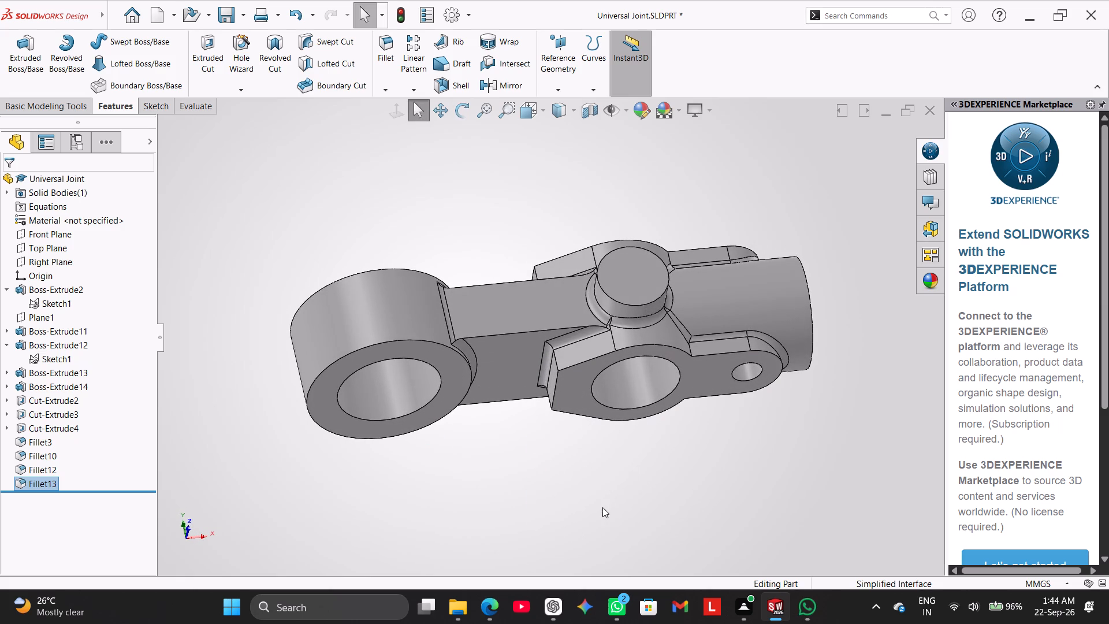
middle_click_drag(602, 507, 585, 376)
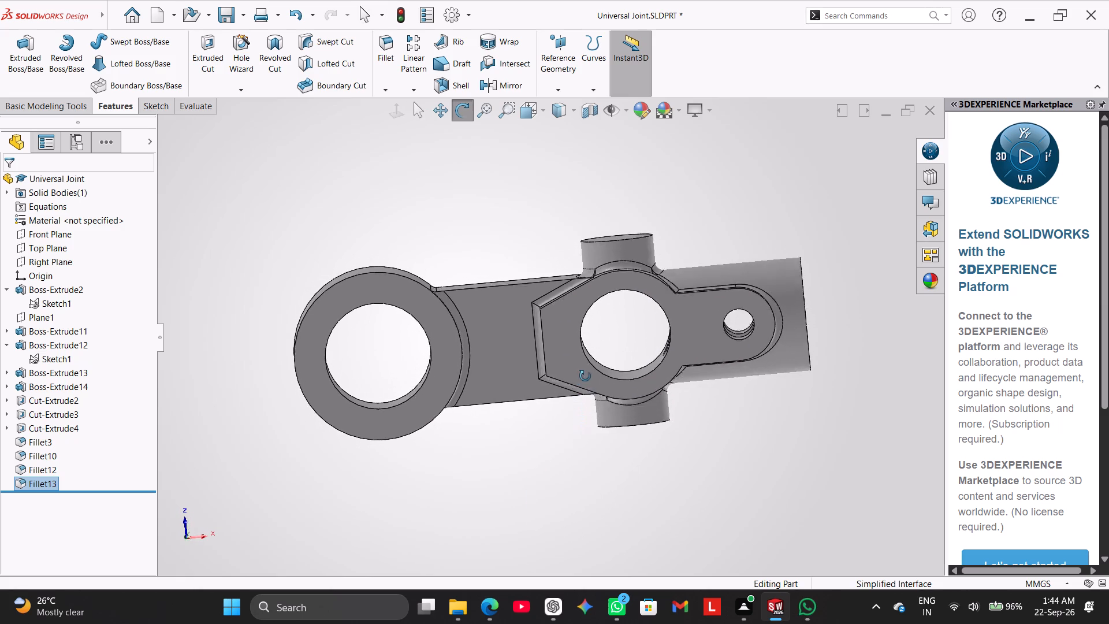
middle_click_drag(585, 376, 527, 278)
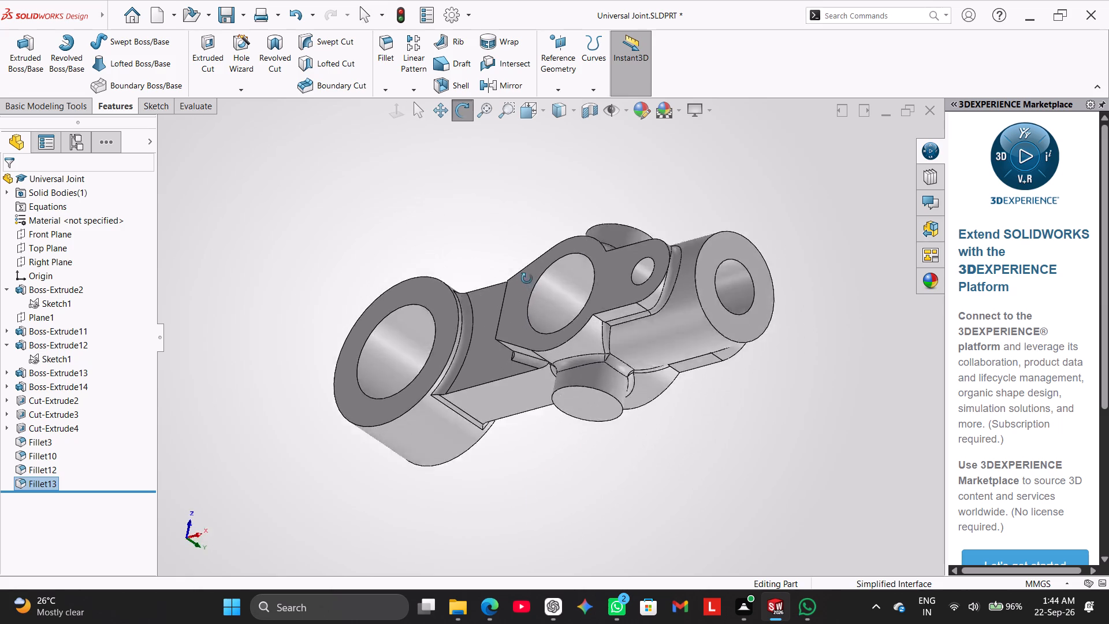
middle_click_drag(527, 278, 561, 194)
middle_click_drag(573, 403, 575, 387)
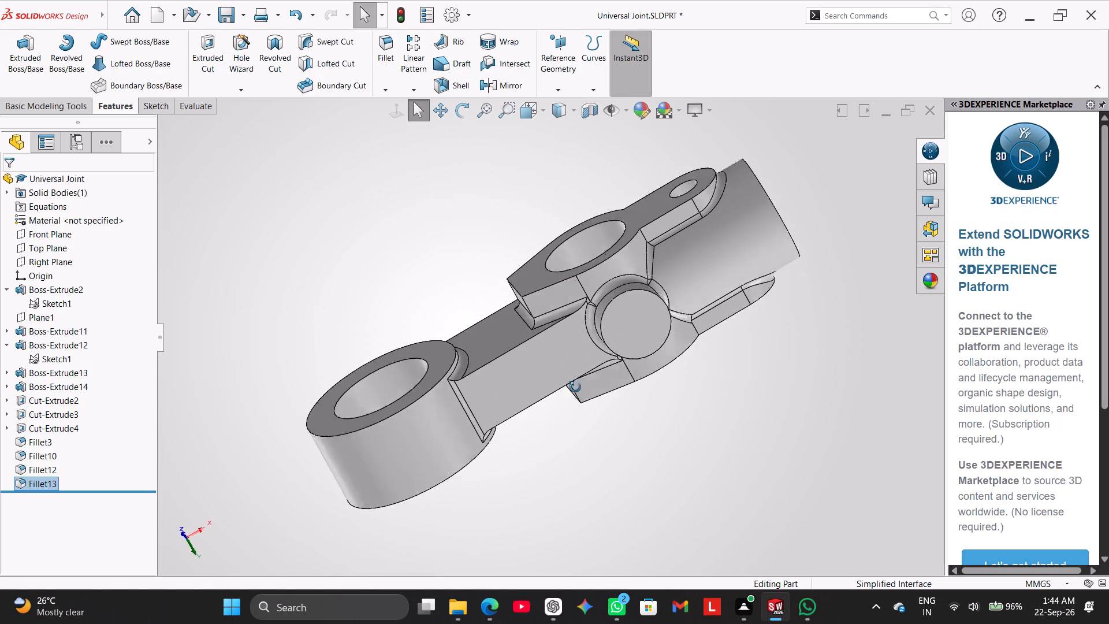
middle_click_drag(575, 387, 553, 506)
right_click_drag(320, 306, 384, 225)
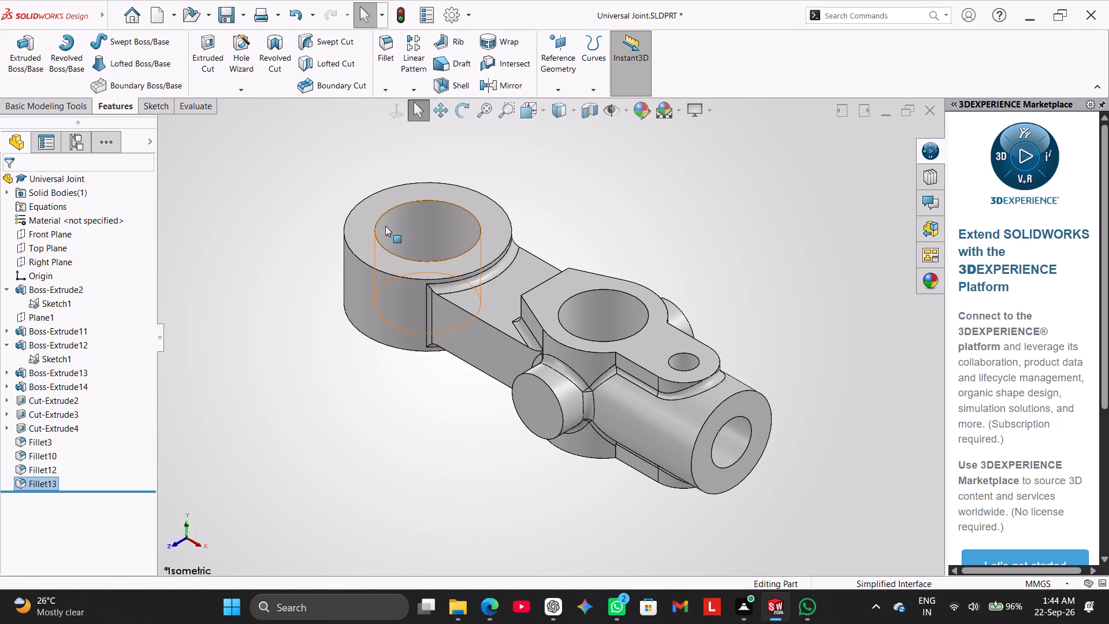
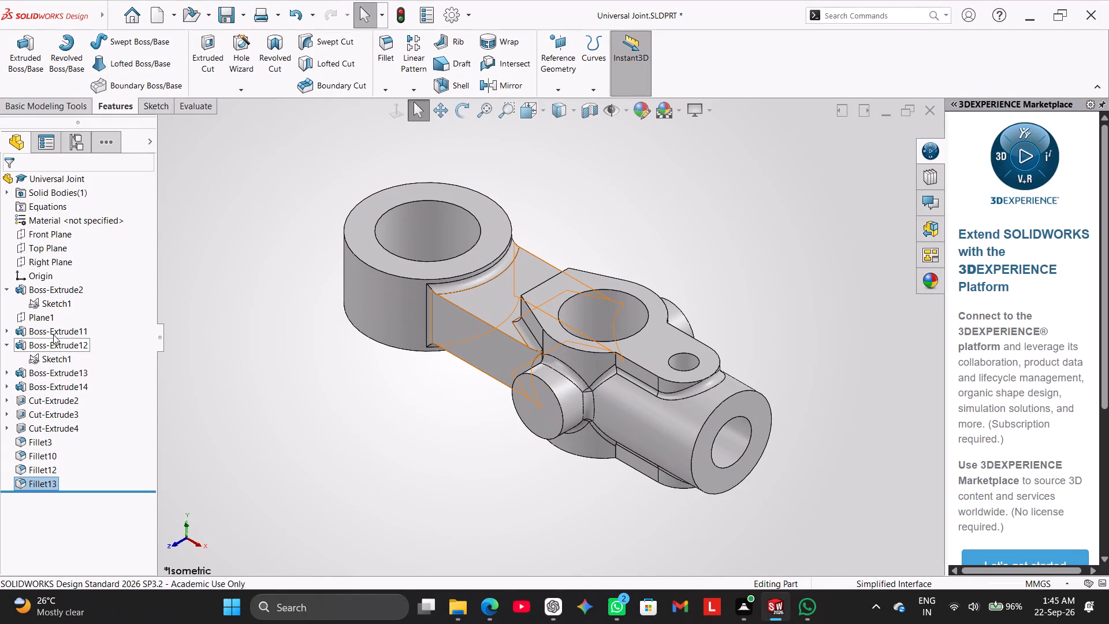
Edit Fillet3 and remove Edge<2>, Edge<4> and Edge<3>, the side and lower edges where the arm meets the large ring.
right_click(39, 440)
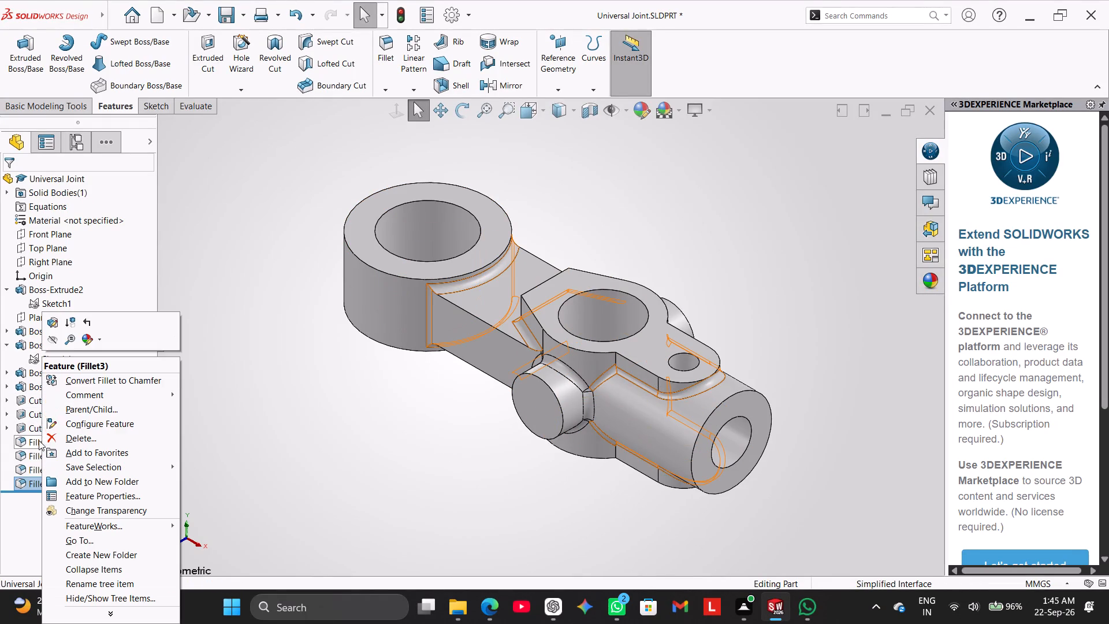
left_click(58, 323)
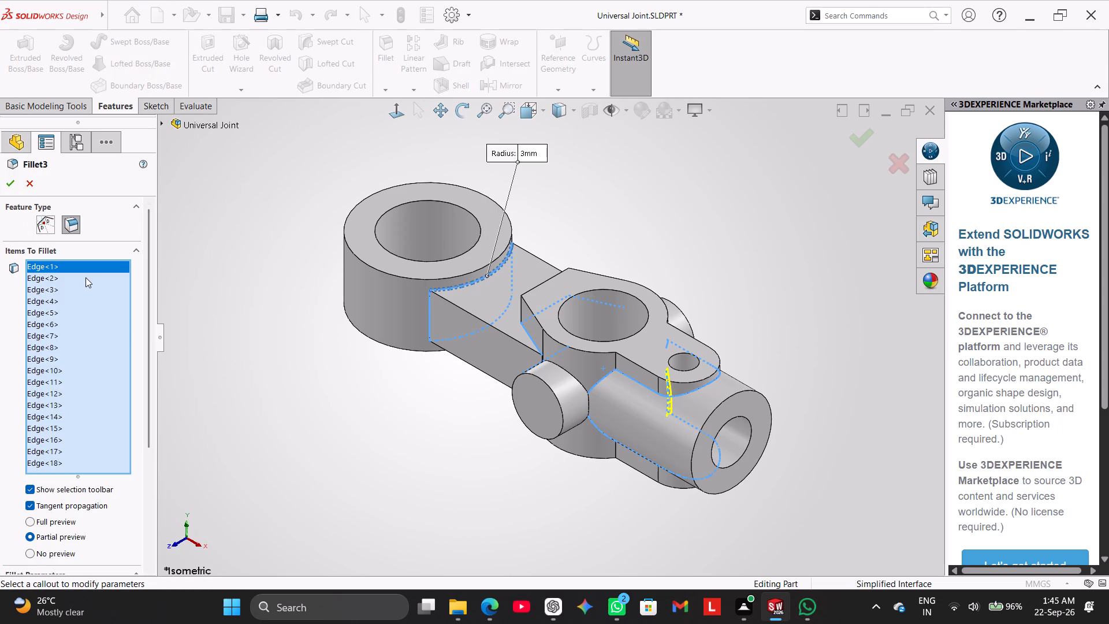
left_click(85, 278)
right_click(85, 278)
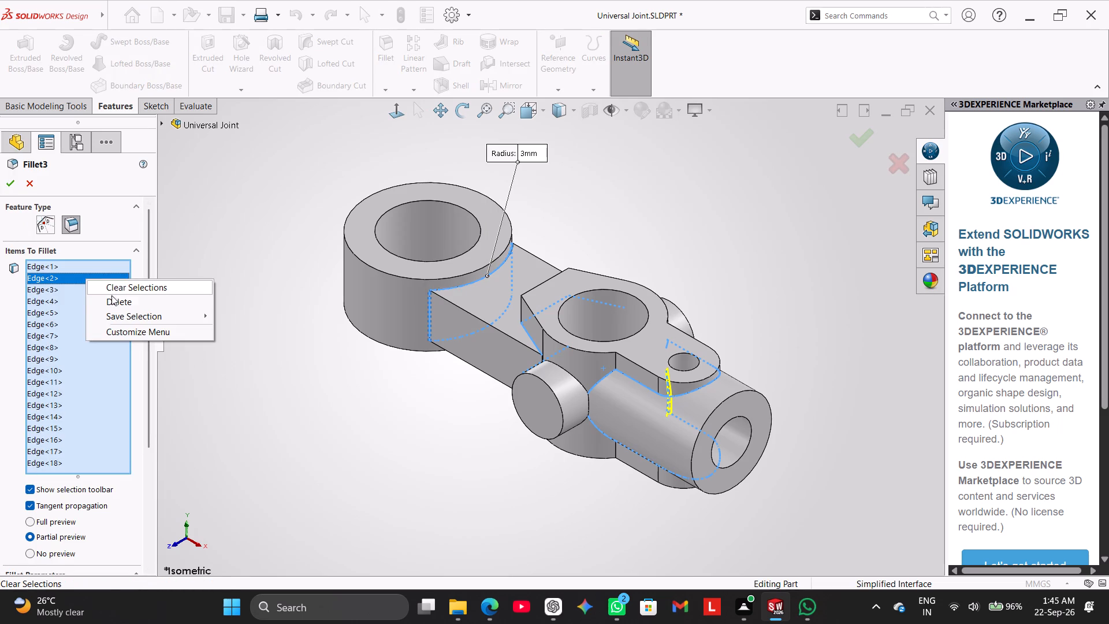
left_click(114, 303)
left_click(84, 290)
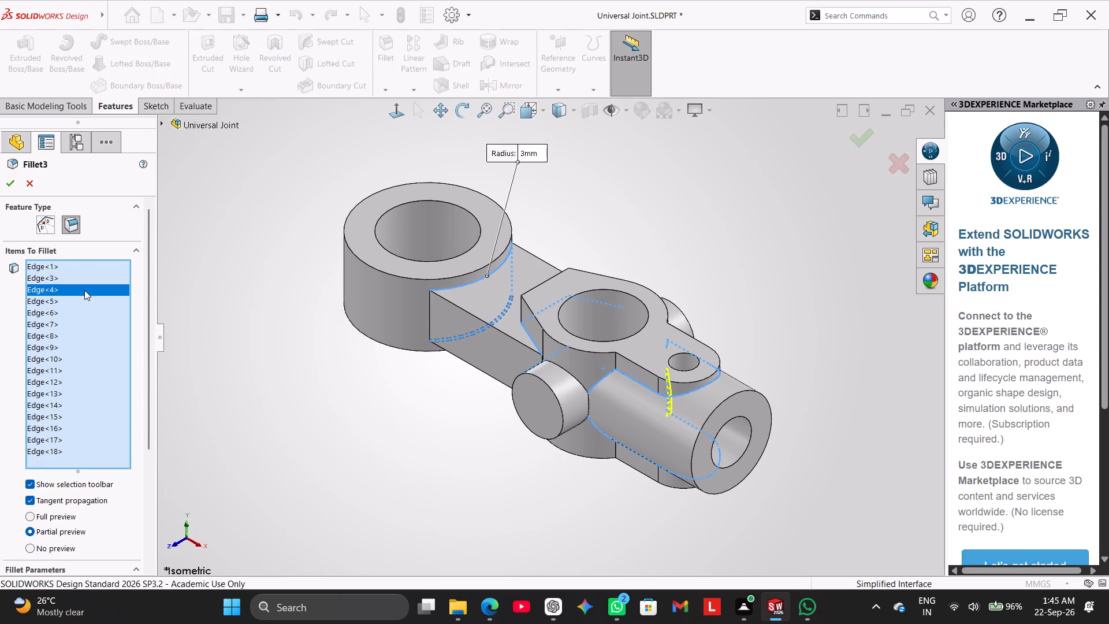
right_click(84, 290)
left_click(117, 310)
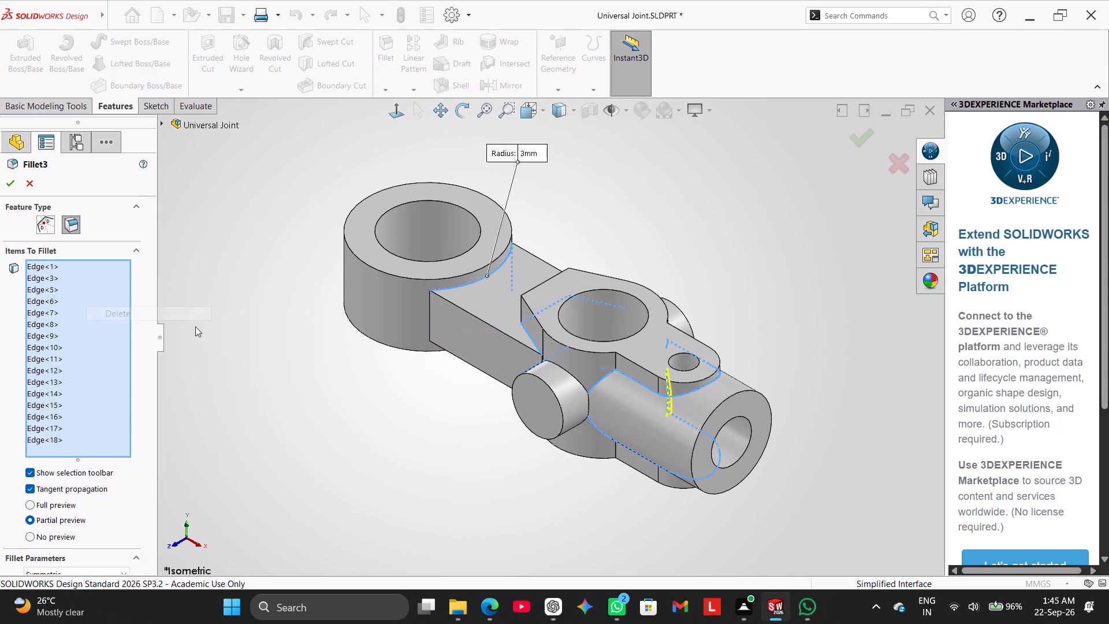
middle_click_drag(241, 325, 197, 387)
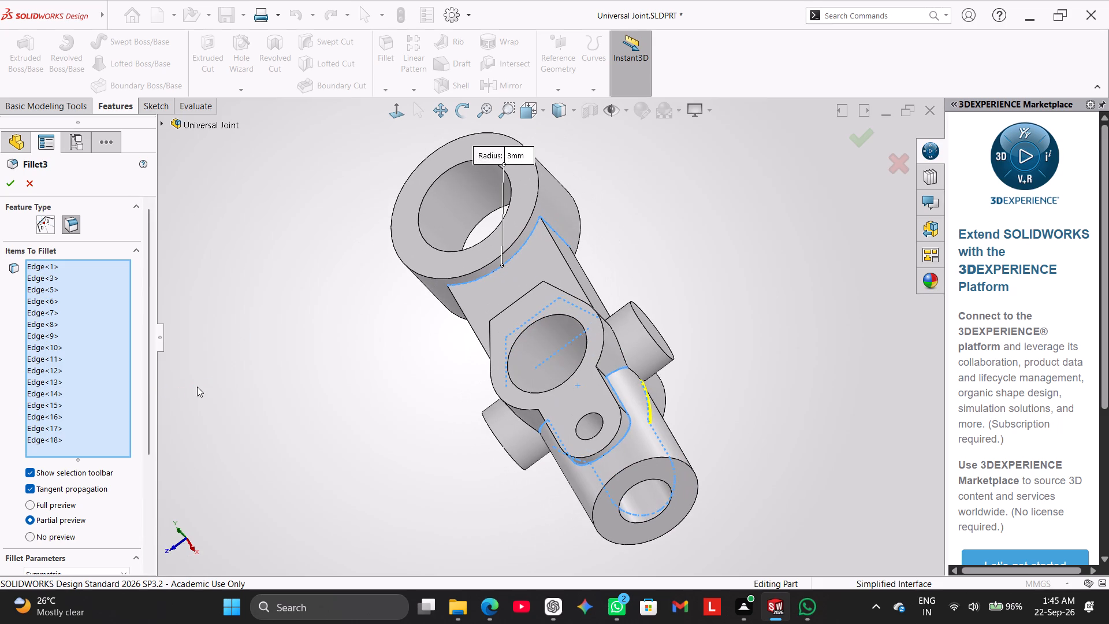
key("ctrl+z")
middle_click_drag(255, 362, 313, 188)
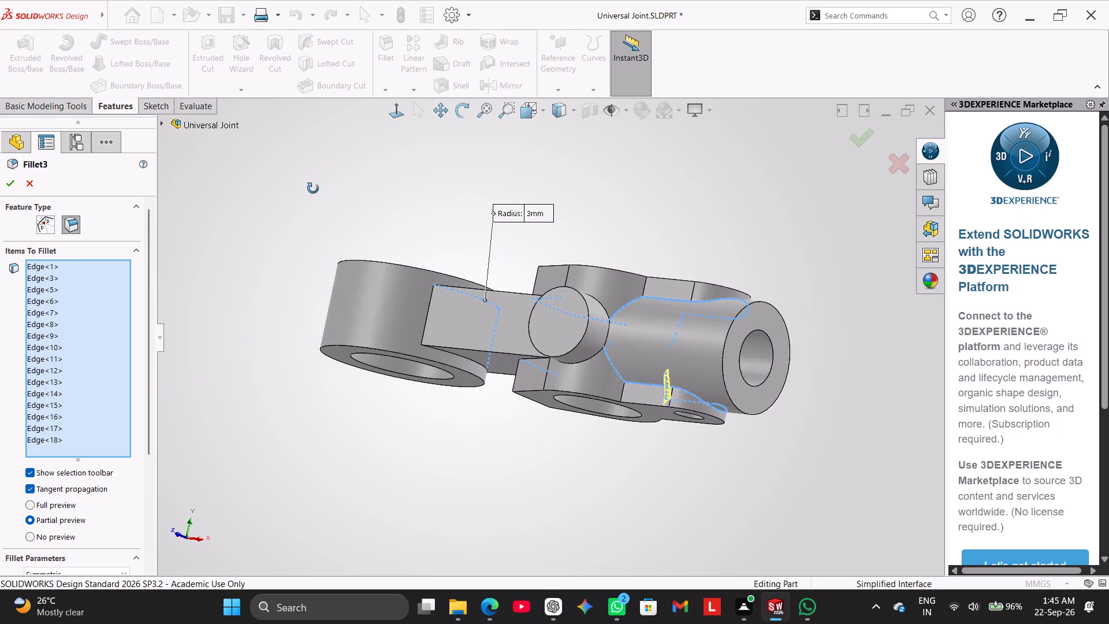
middle_click_drag(313, 188, 307, 195)
left_click(62, 287)
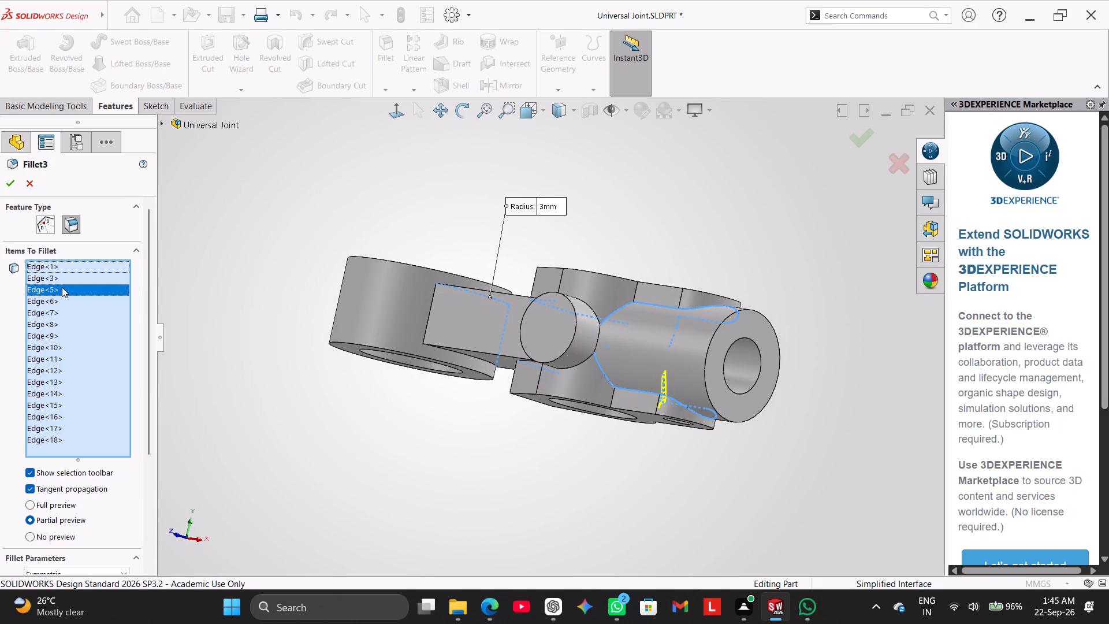
middle_click_drag(162, 324, 127, 430)
middle_click_drag(252, 229, 235, 298)
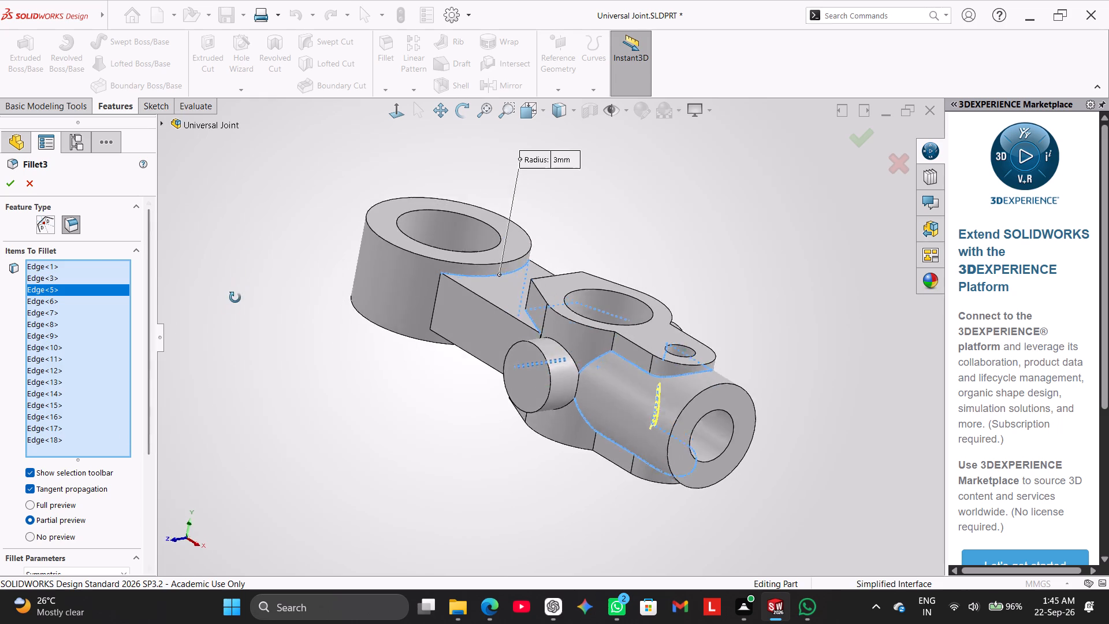
middle_click_drag(235, 298, 230, 304)
left_click(100, 281)
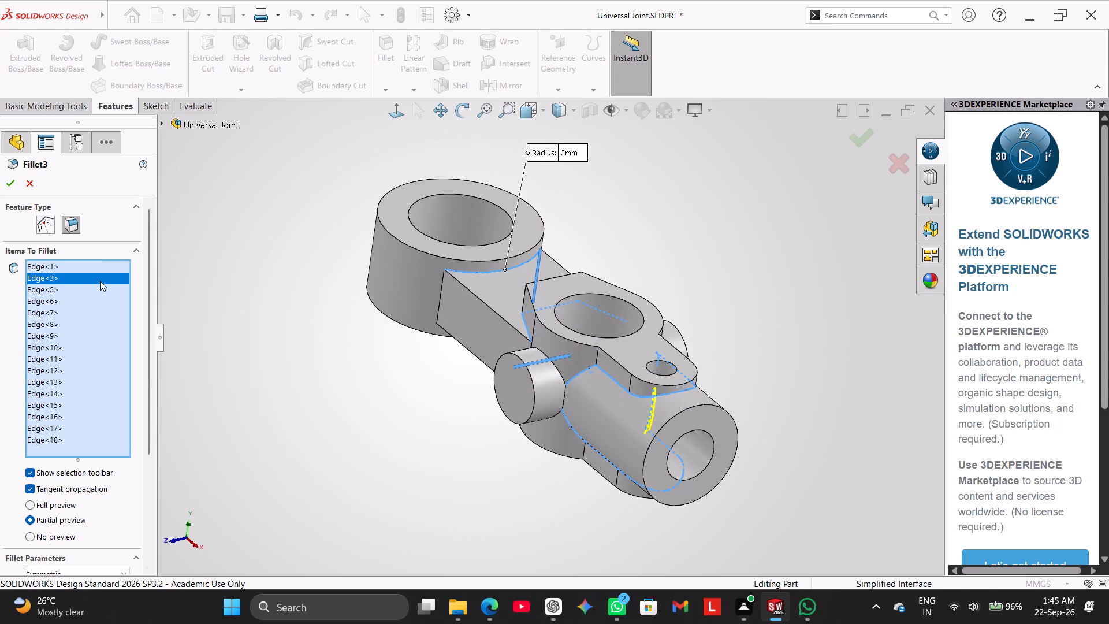
right_click(100, 281)
left_click(130, 302)
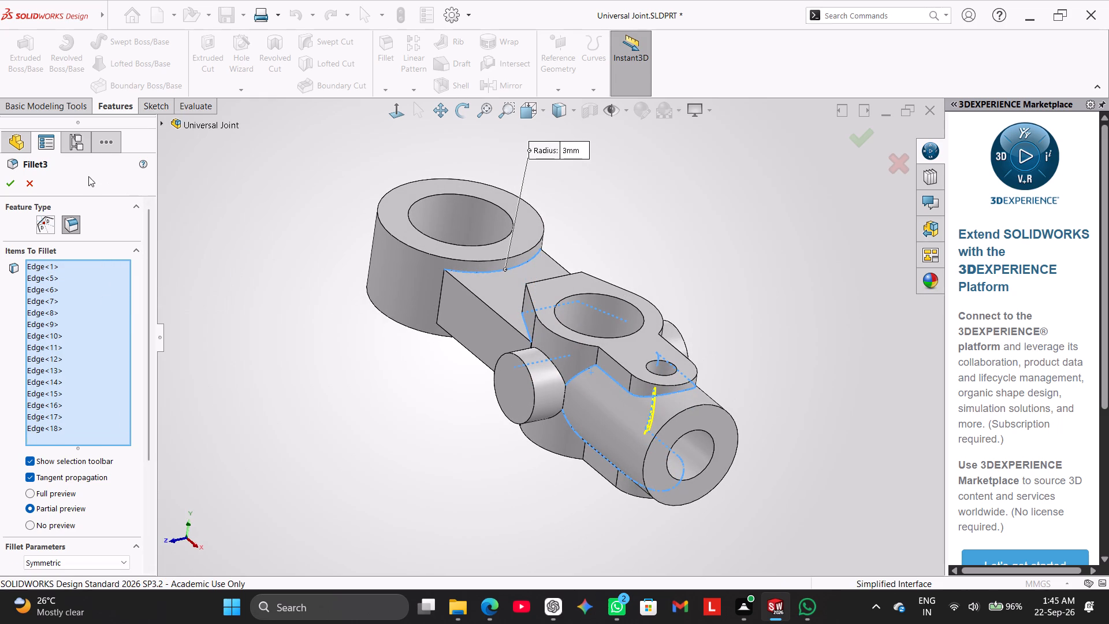
left_click(15, 180)
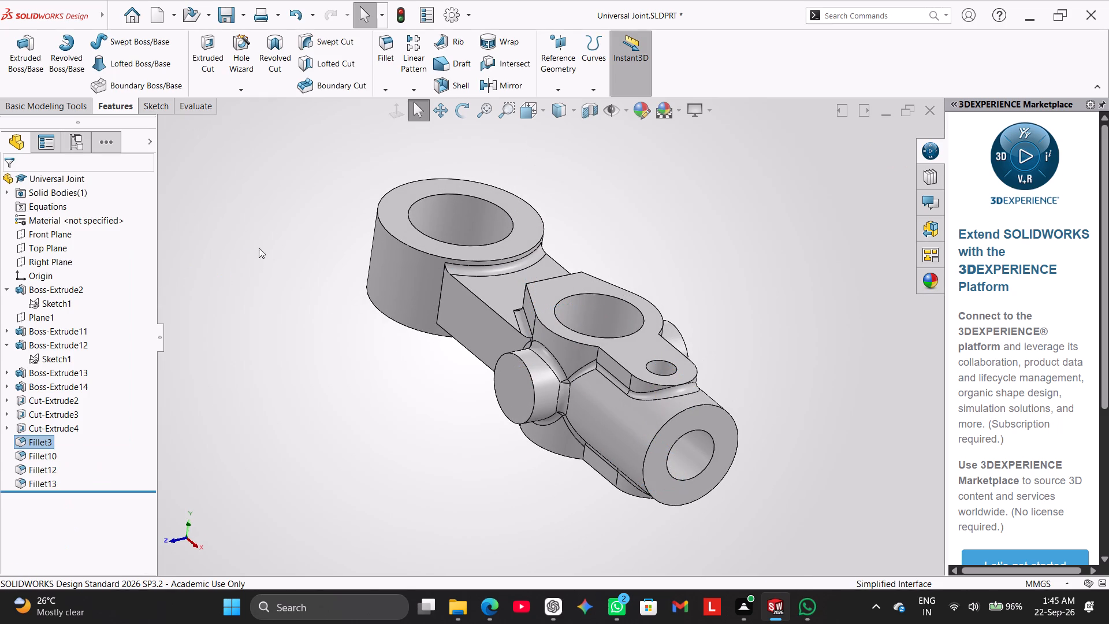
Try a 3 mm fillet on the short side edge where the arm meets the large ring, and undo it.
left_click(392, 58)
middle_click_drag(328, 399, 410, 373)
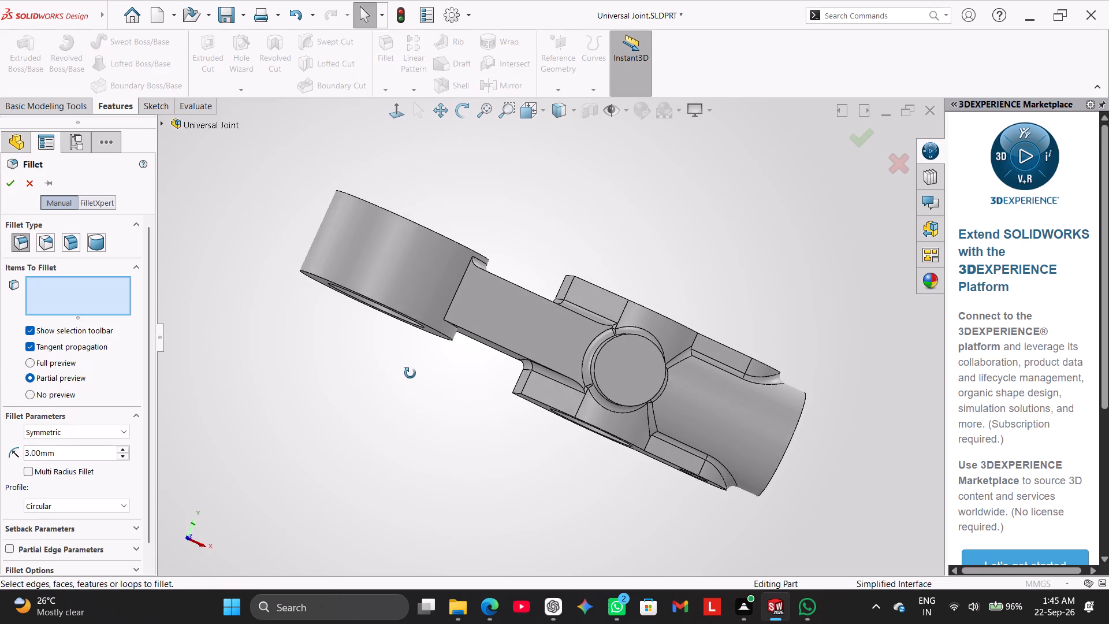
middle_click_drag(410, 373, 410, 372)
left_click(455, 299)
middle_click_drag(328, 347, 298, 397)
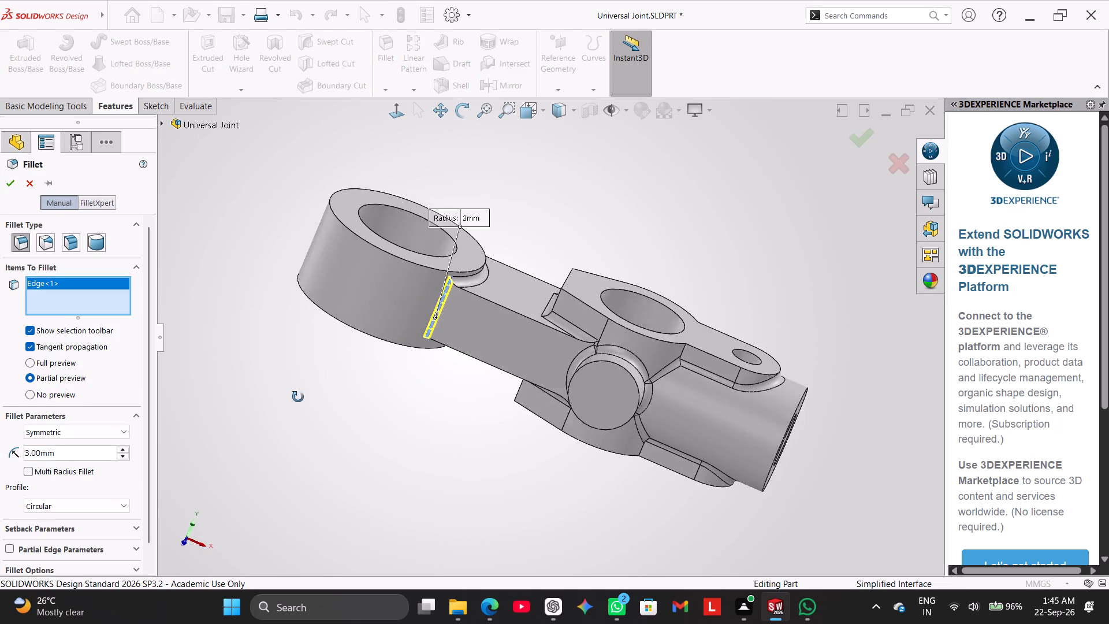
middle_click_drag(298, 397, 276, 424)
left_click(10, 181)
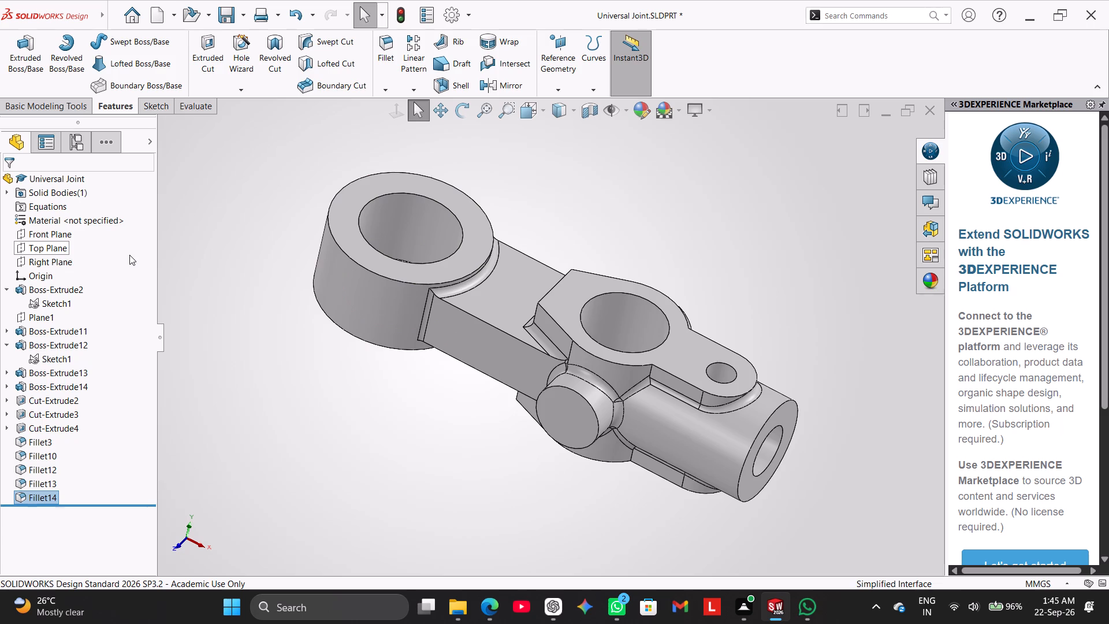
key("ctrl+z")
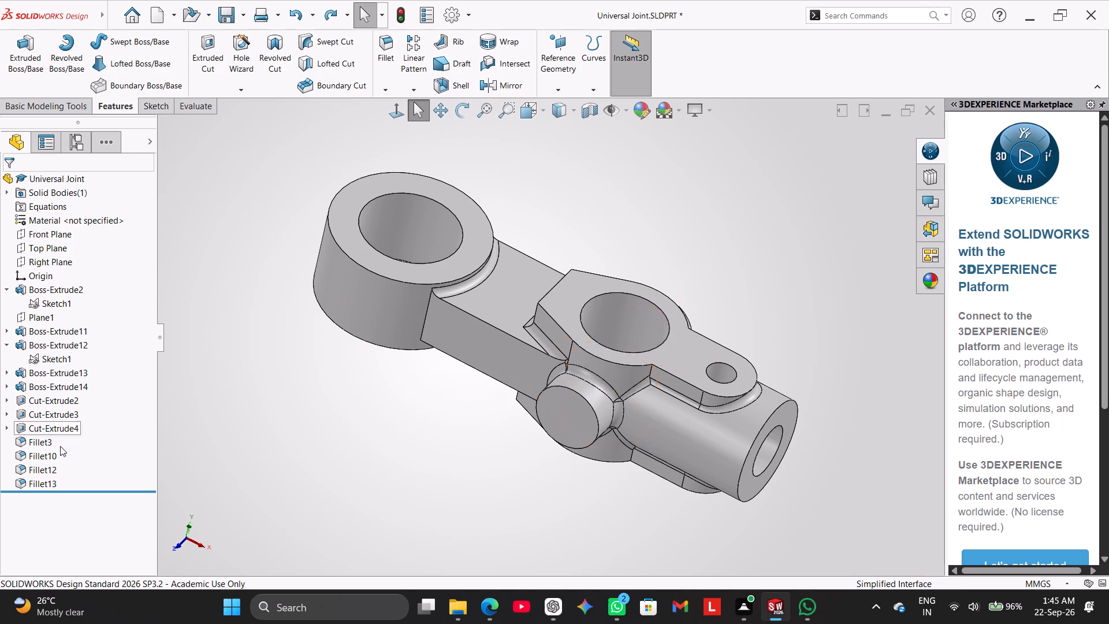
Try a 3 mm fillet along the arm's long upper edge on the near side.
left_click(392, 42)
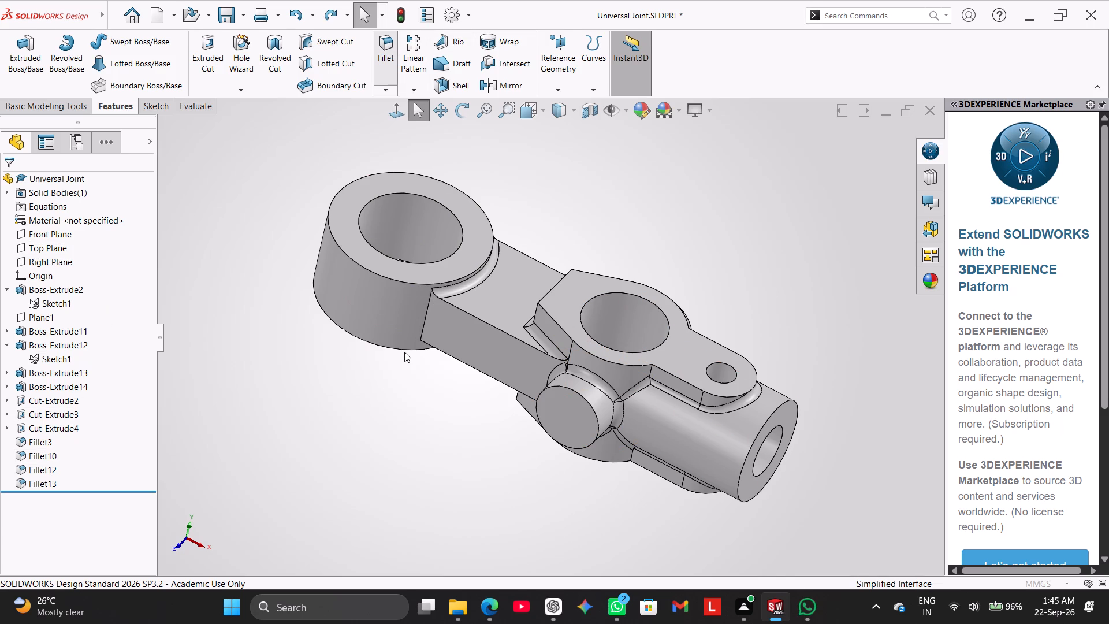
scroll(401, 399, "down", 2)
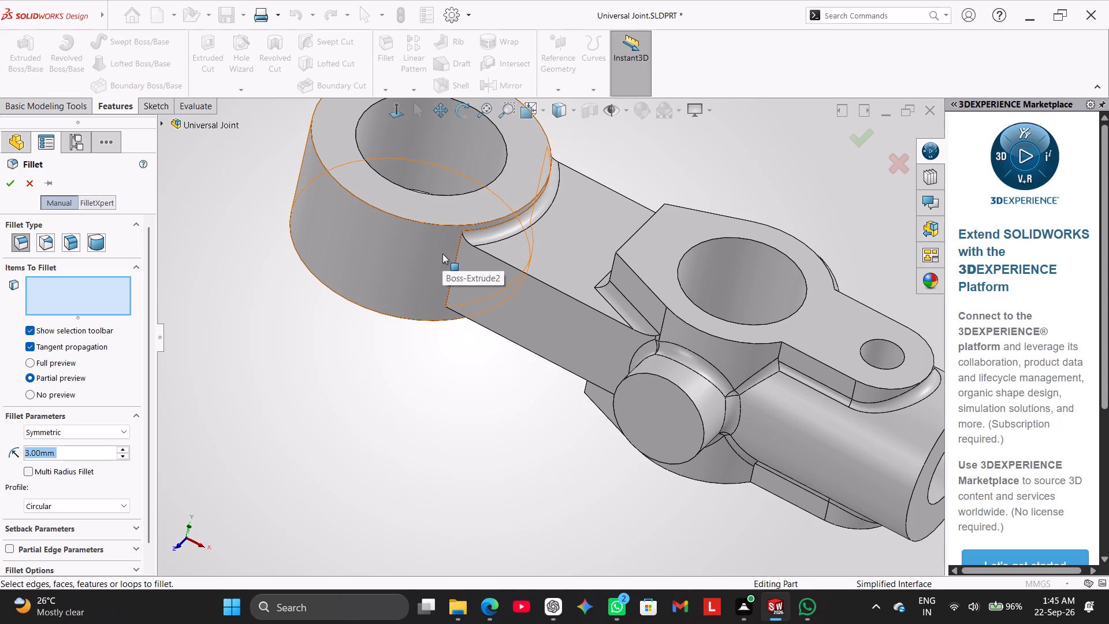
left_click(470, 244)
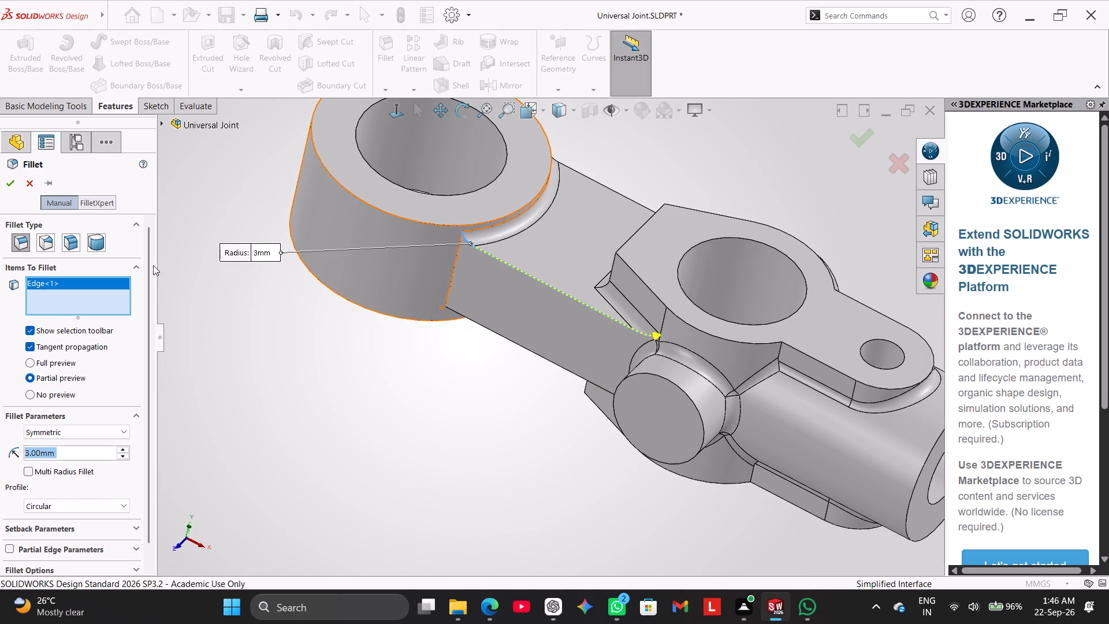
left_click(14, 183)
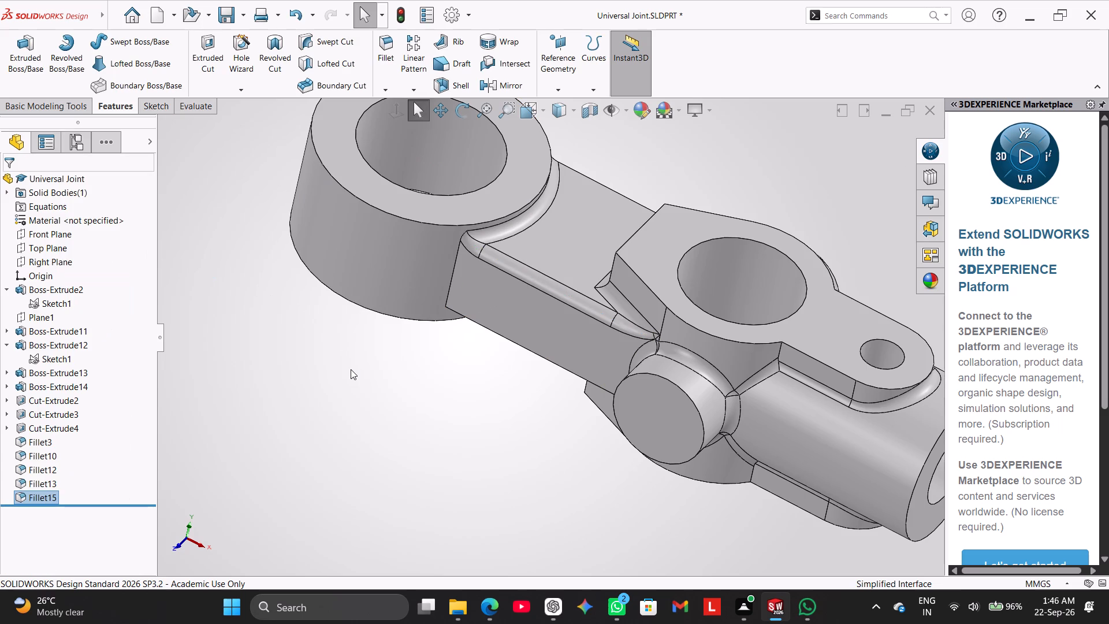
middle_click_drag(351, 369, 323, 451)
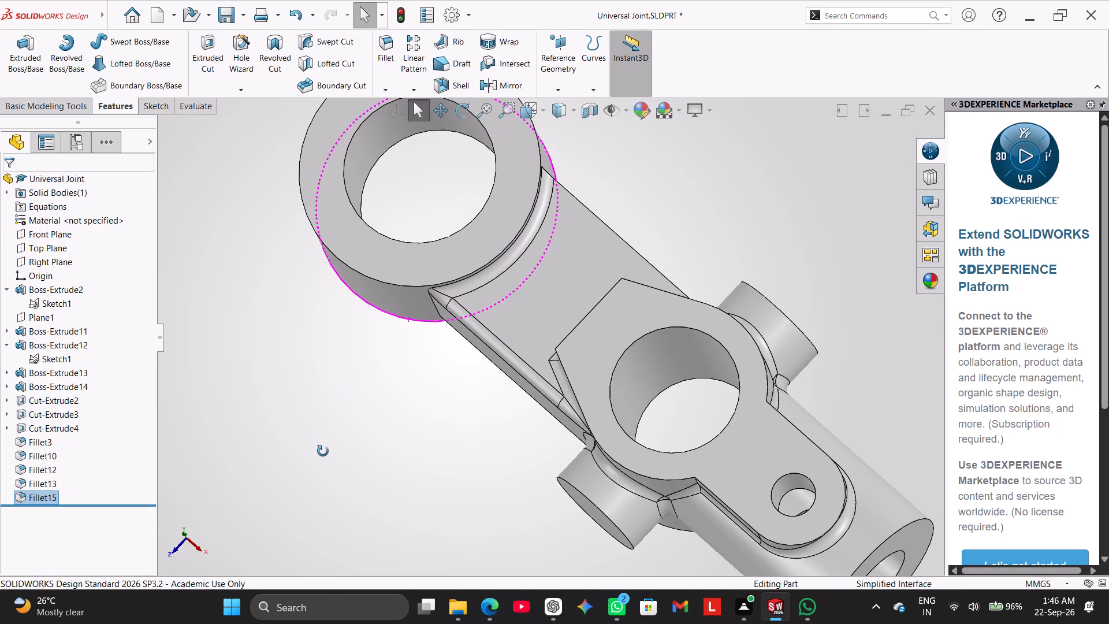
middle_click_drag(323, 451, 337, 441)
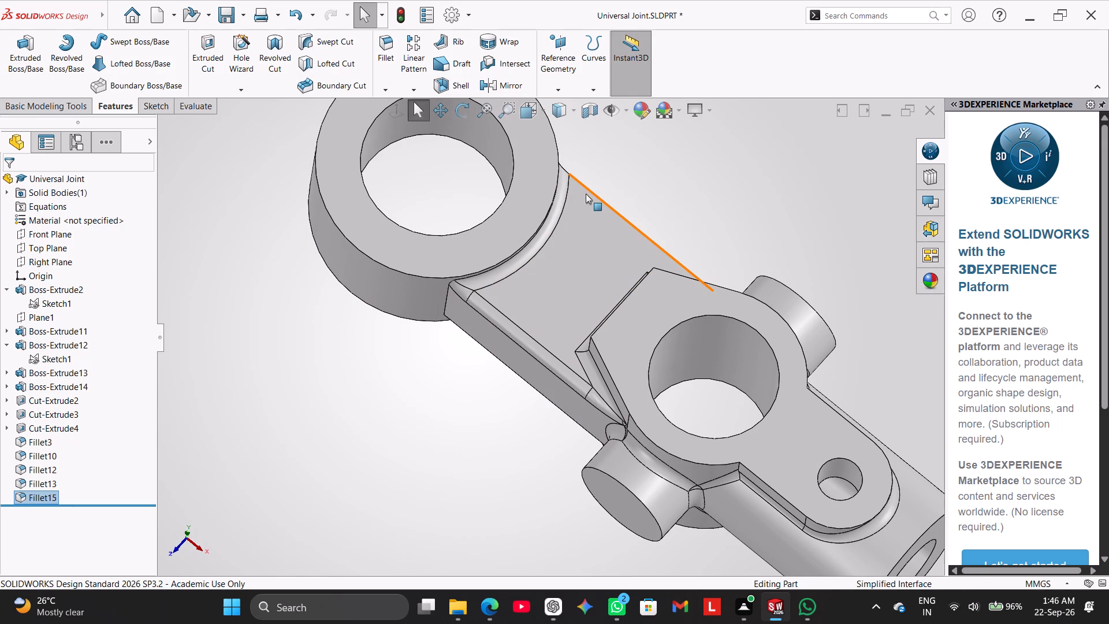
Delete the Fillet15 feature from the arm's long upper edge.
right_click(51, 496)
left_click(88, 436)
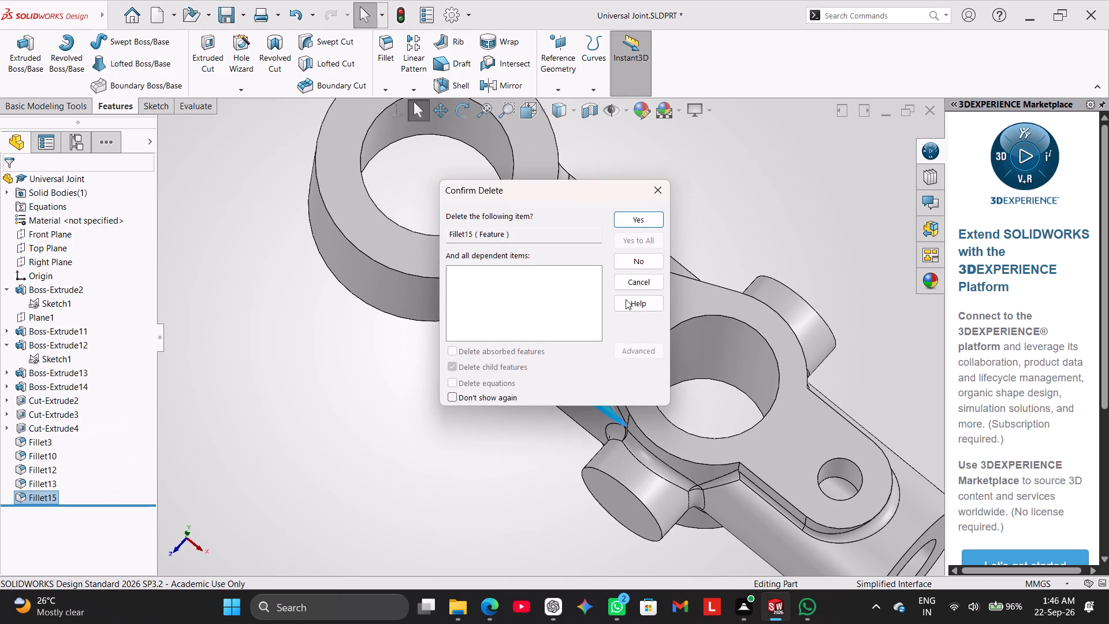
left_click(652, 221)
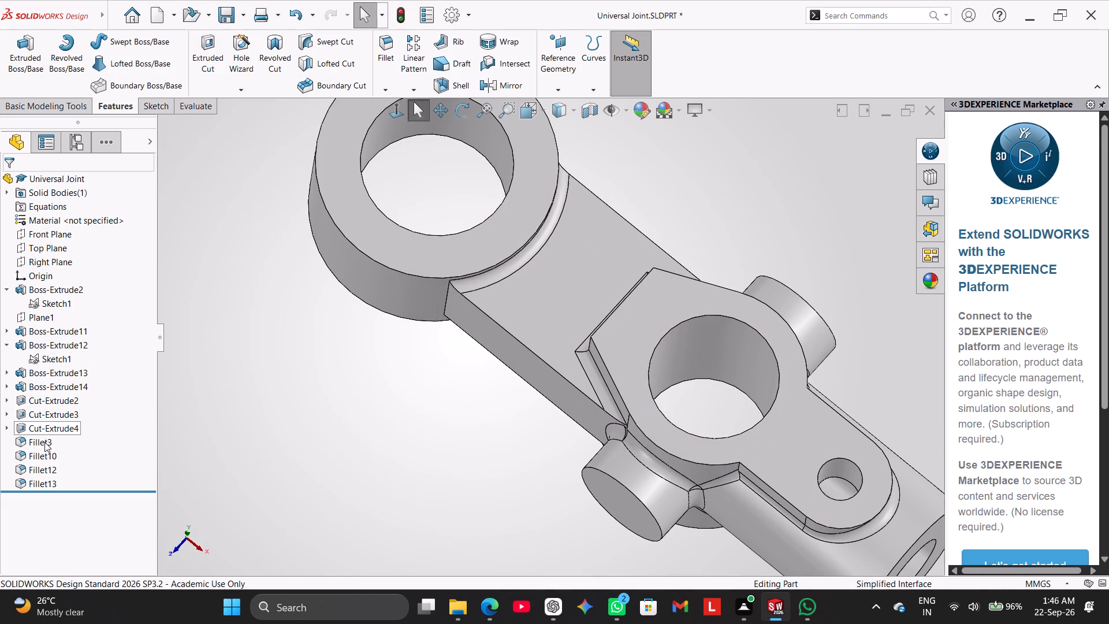
Reopen Fillet3 for editing and add the arm's near-side upper long edge, short edge at the large ring and lower long edge.
right_click(44, 442)
left_click(61, 322)
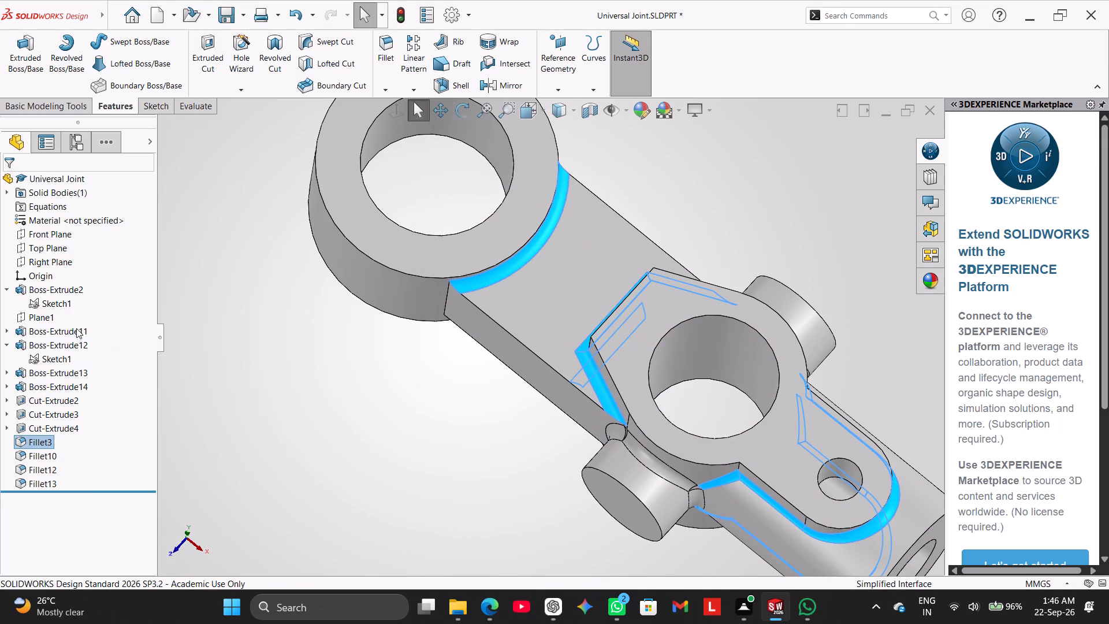
left_click(506, 329)
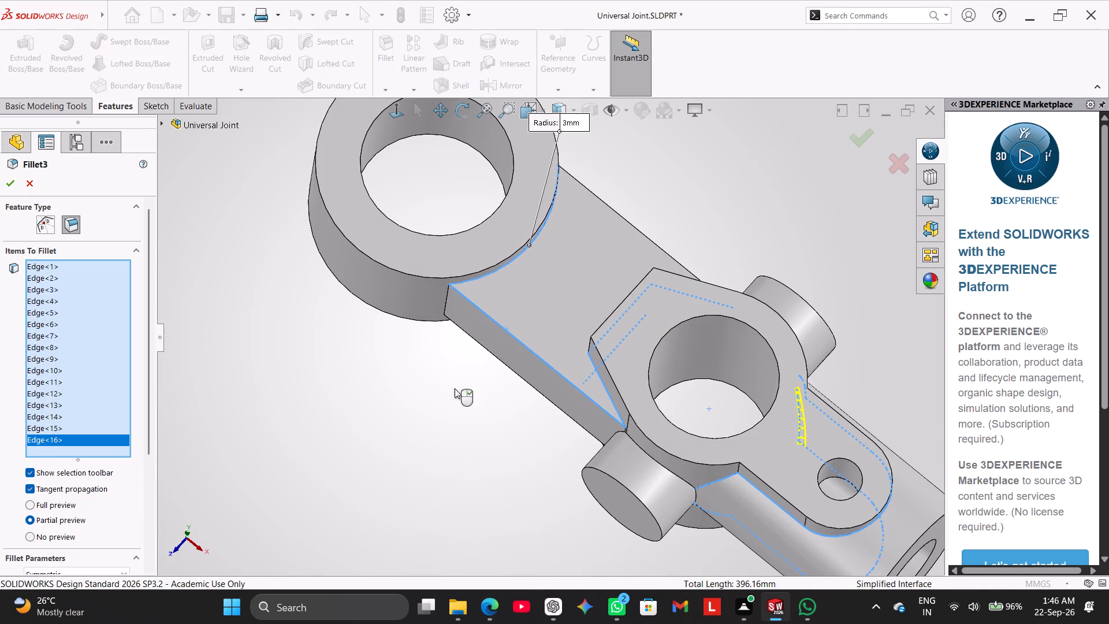
left_click(448, 299)
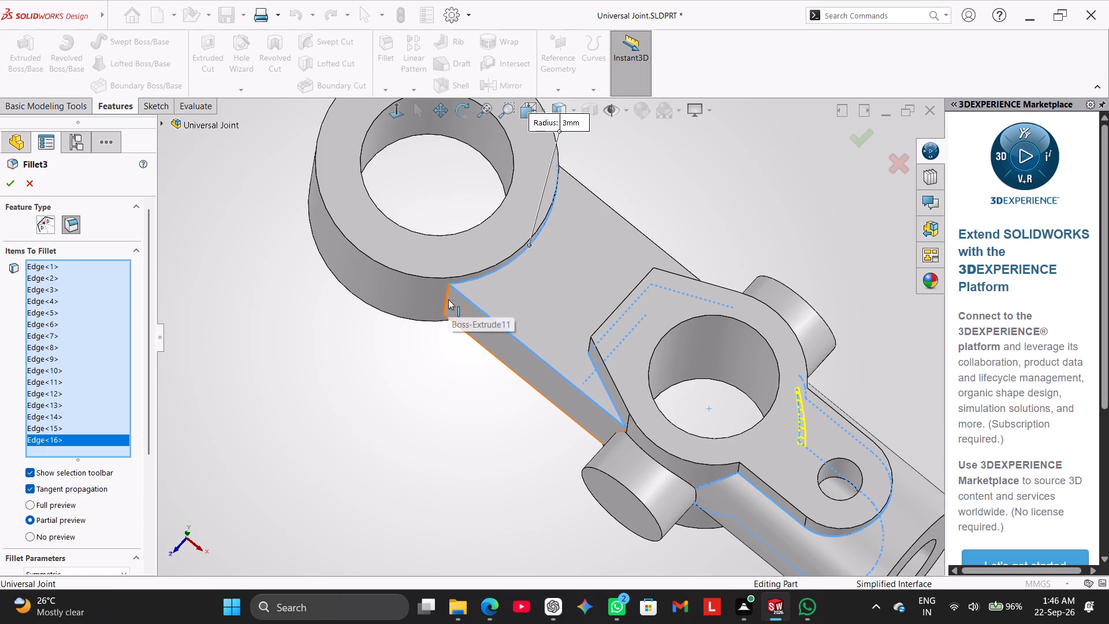
middle_click_drag(441, 398, 512, 291)
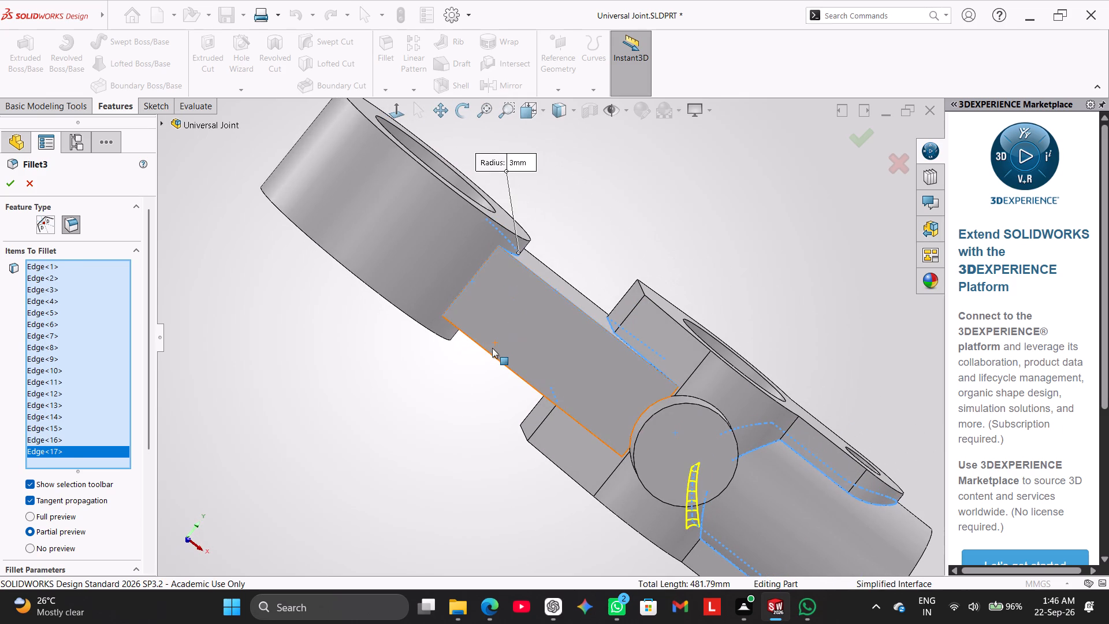
left_click(490, 352)
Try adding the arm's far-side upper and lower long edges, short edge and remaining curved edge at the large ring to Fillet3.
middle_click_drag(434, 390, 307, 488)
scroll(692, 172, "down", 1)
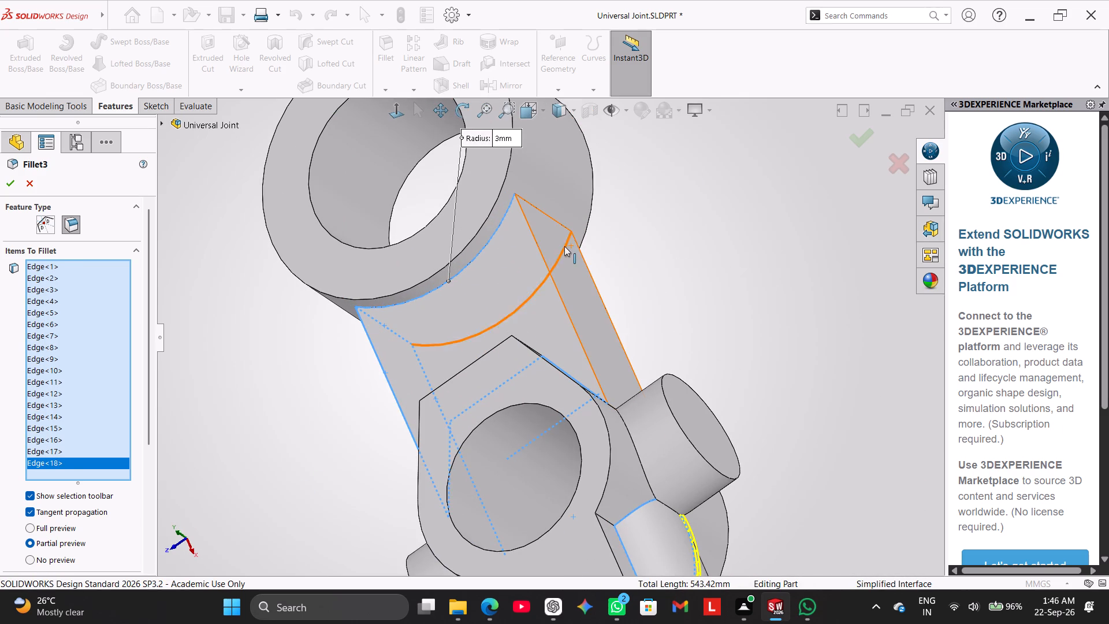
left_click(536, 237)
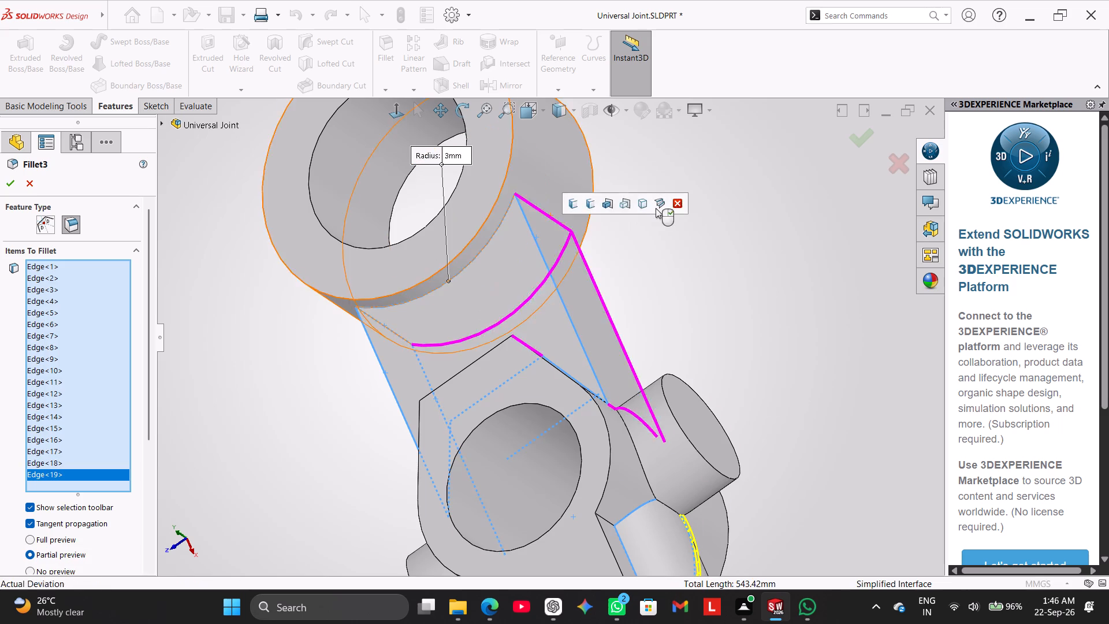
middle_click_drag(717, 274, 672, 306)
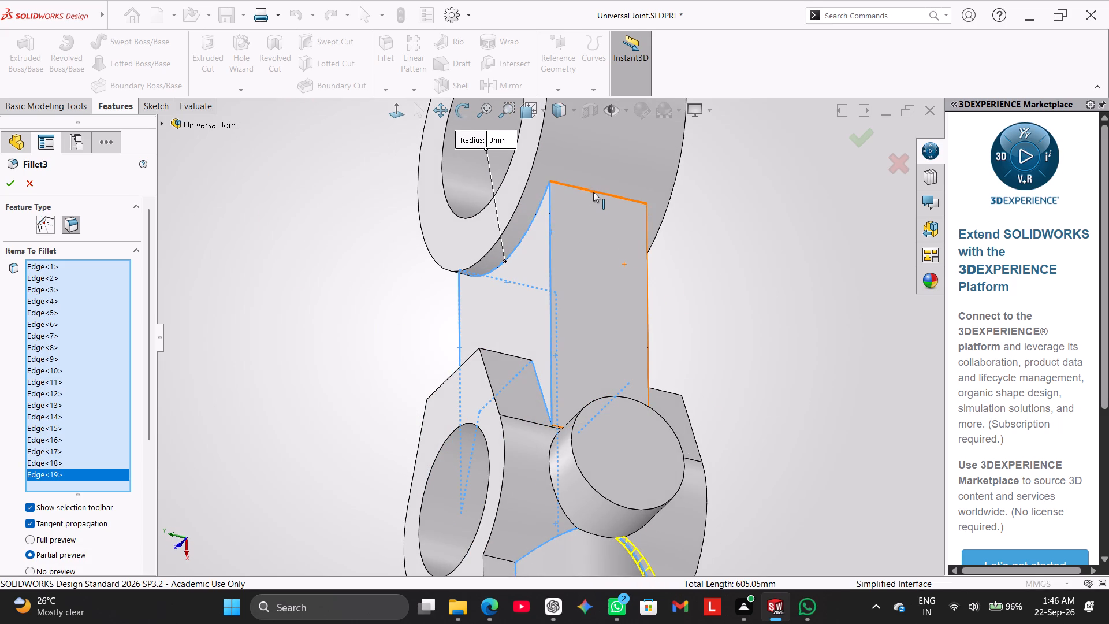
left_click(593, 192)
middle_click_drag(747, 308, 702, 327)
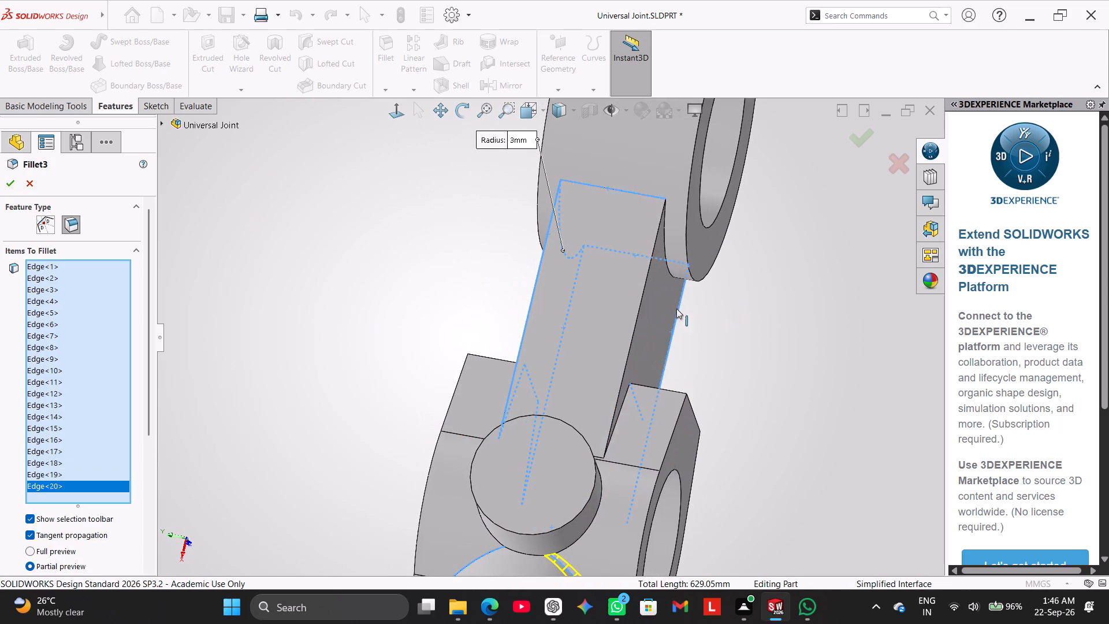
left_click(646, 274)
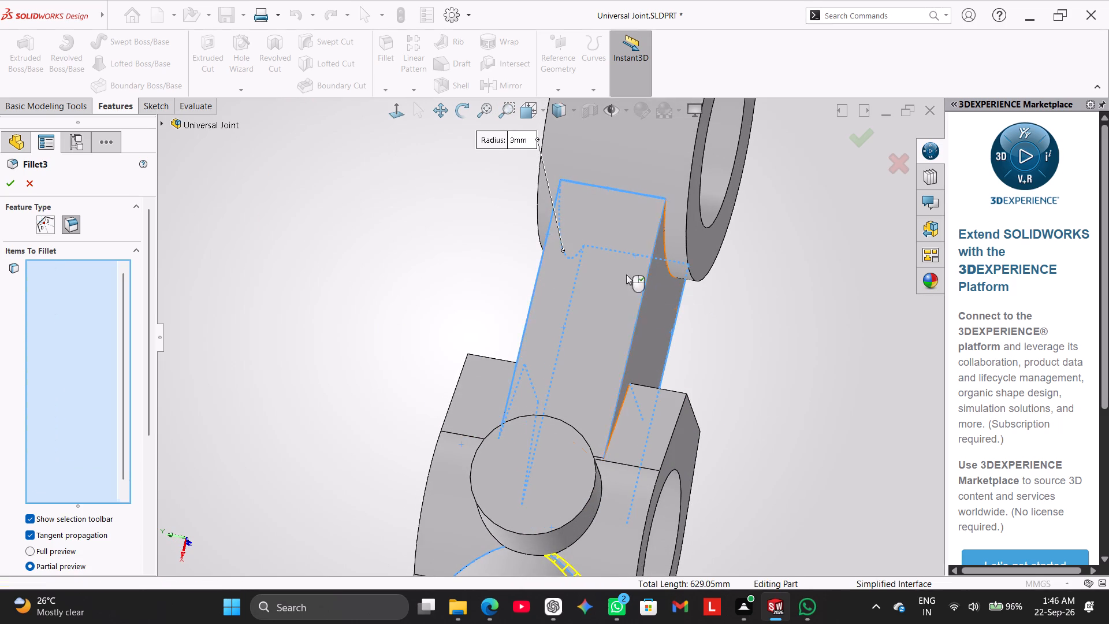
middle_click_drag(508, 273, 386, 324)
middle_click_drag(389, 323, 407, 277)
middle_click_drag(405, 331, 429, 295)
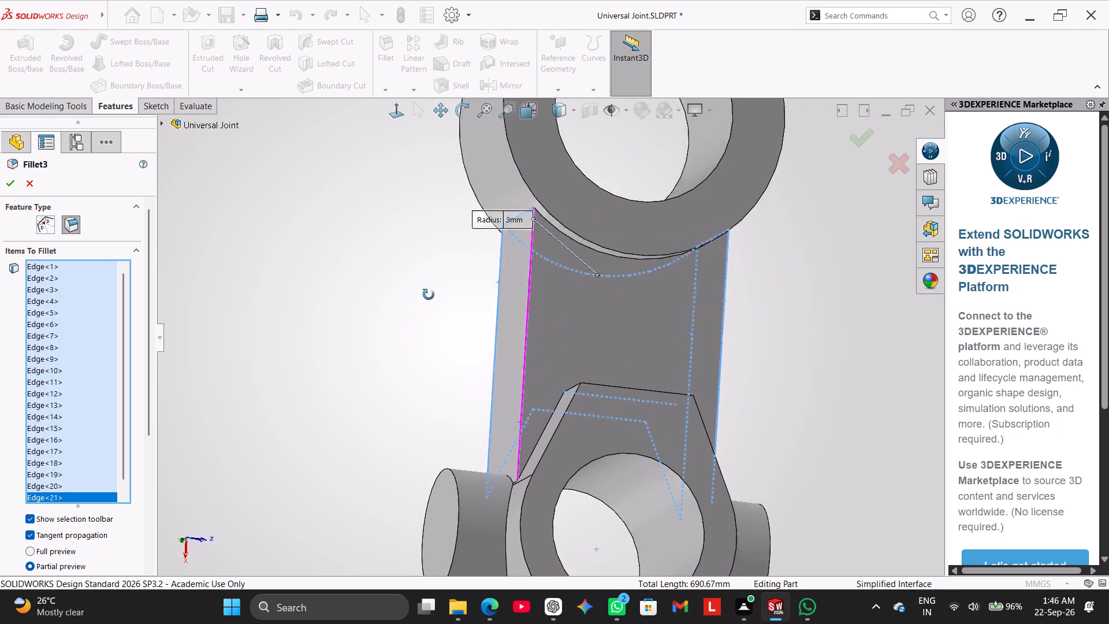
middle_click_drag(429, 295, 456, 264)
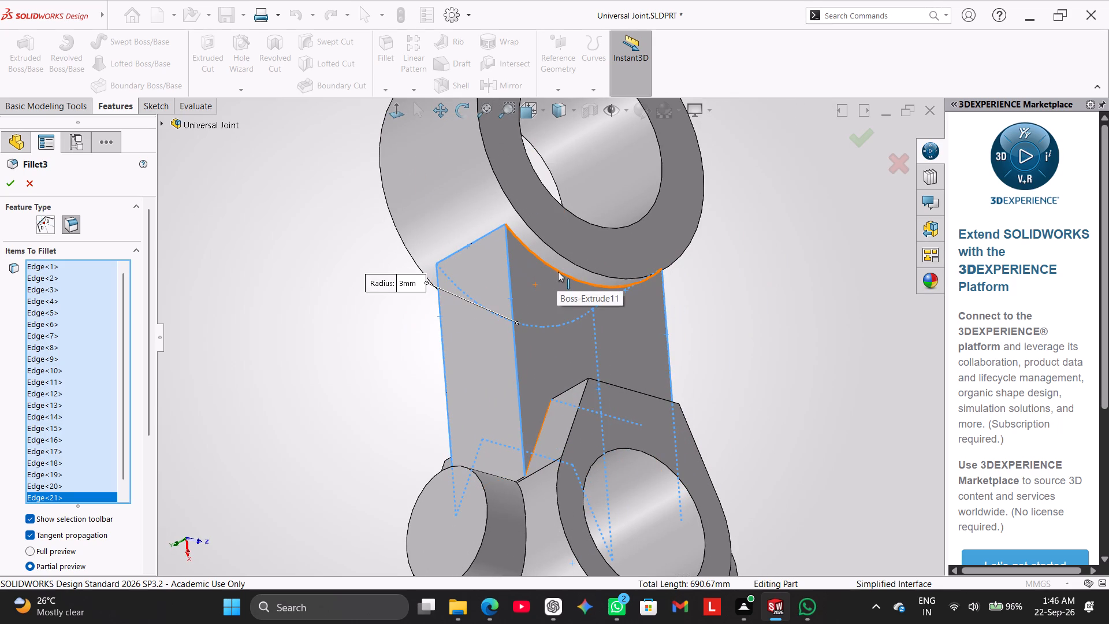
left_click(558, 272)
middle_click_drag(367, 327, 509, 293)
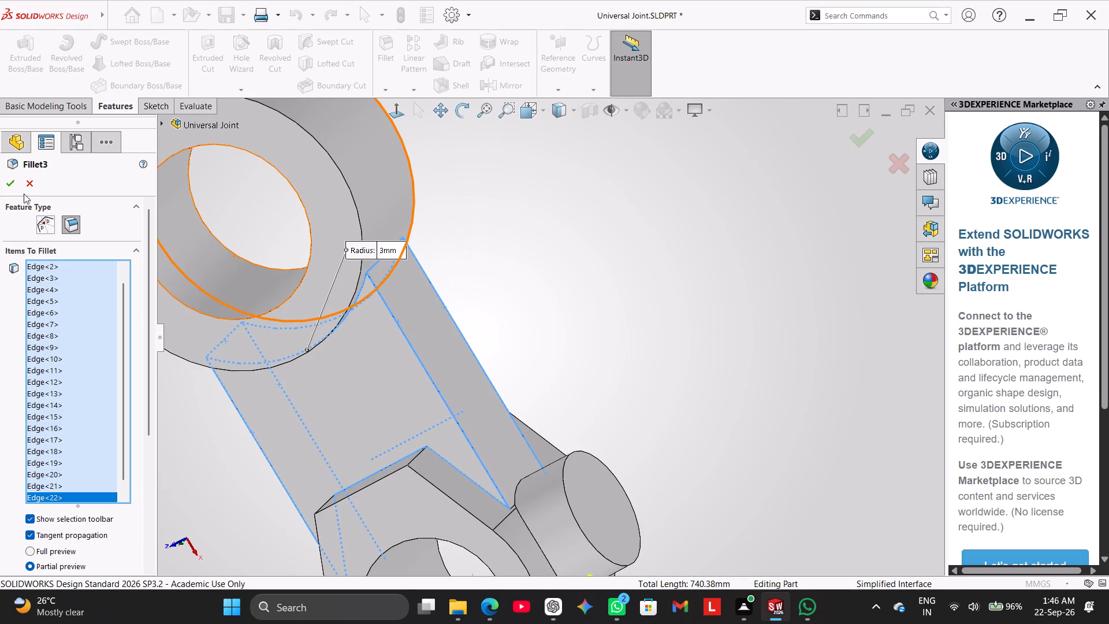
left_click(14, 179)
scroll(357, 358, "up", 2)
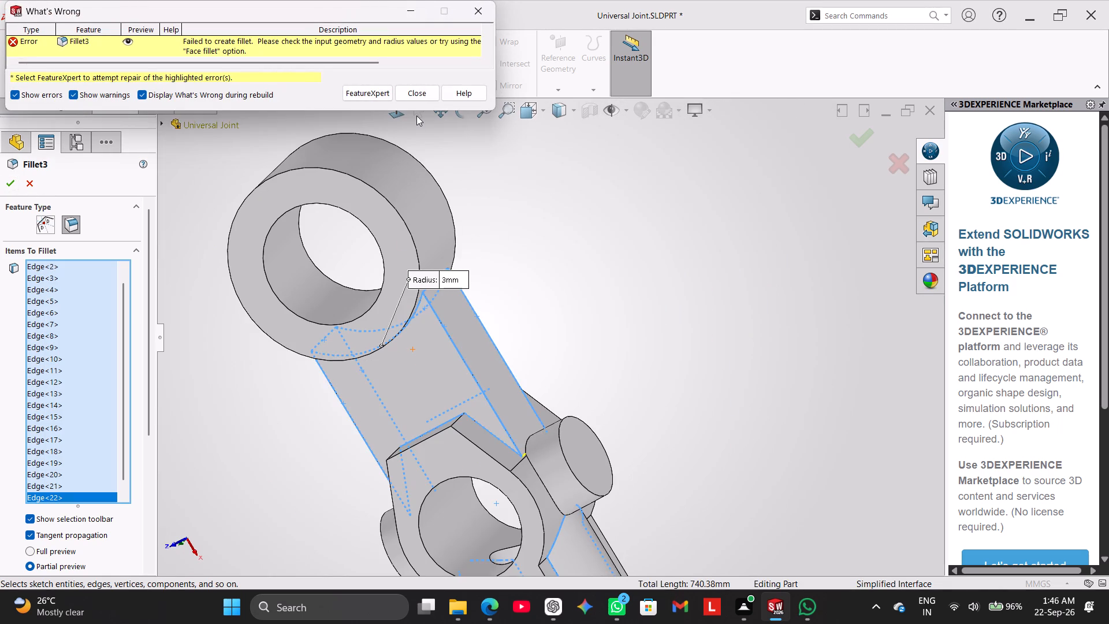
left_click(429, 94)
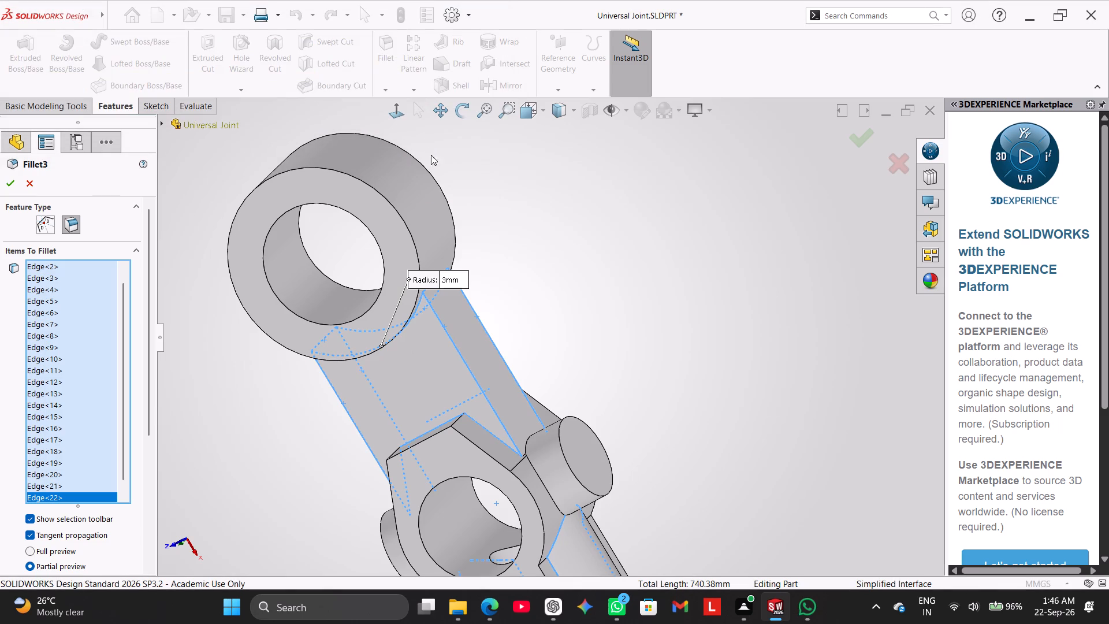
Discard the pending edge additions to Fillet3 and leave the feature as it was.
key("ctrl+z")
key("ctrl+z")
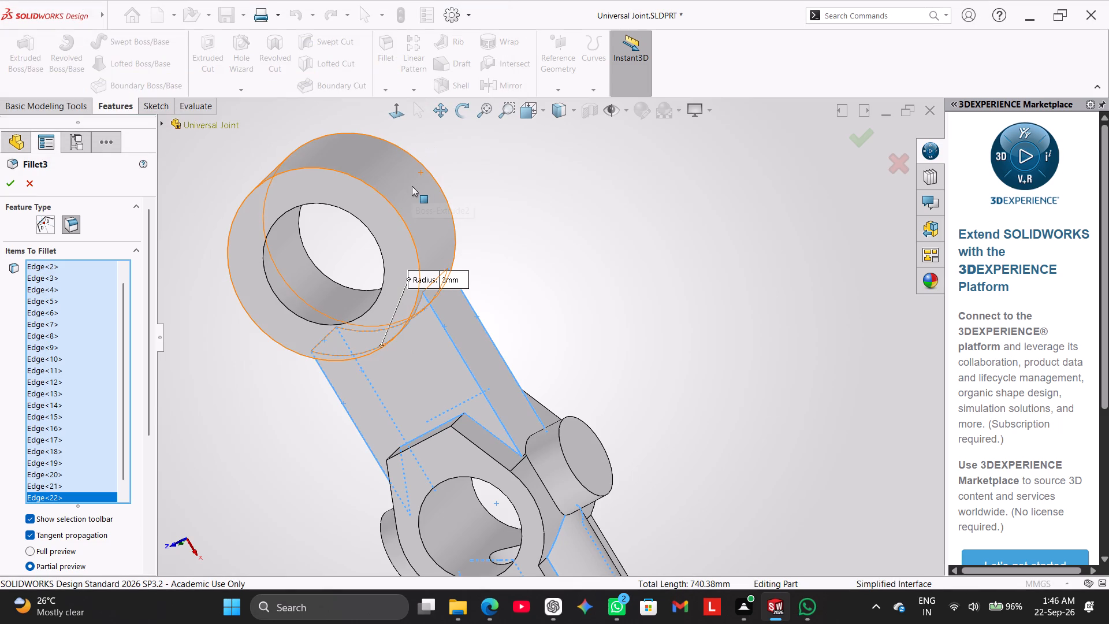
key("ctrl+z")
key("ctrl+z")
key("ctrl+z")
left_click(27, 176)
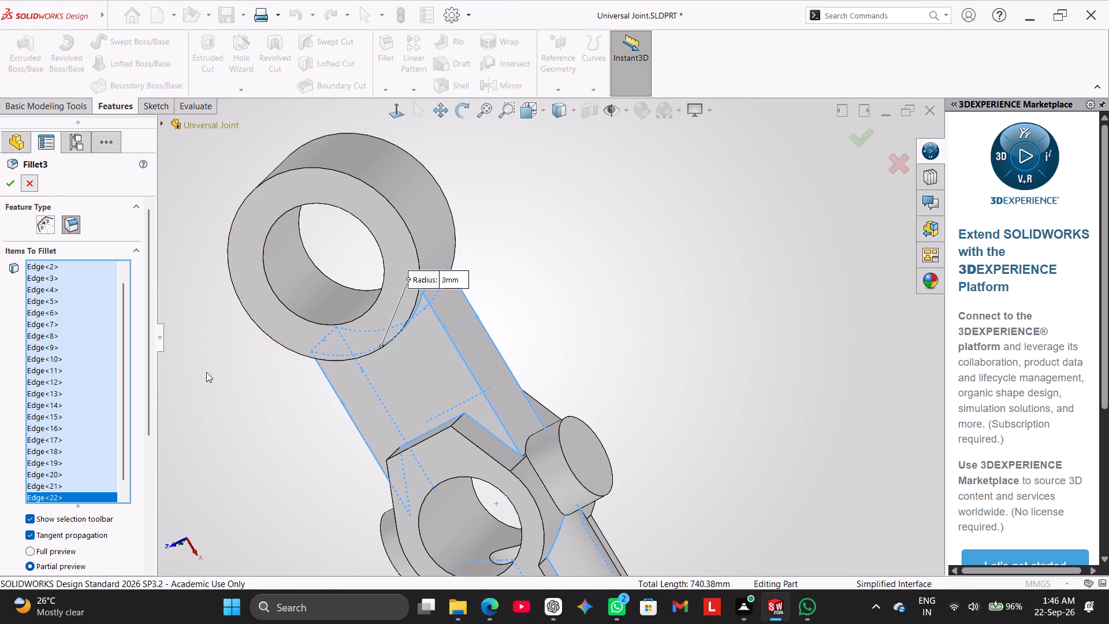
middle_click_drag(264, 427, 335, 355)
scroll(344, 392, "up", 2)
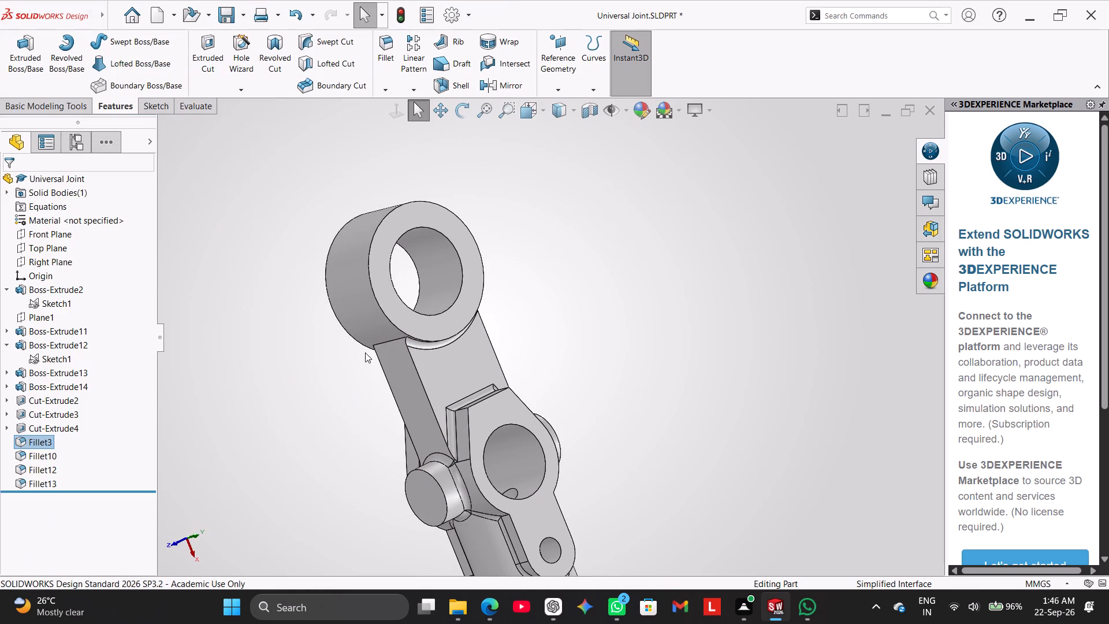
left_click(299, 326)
Add a 3 mm fillet to the arm's near-side face along both long edges and the short edge at the large ring.
left_click(392, 60)
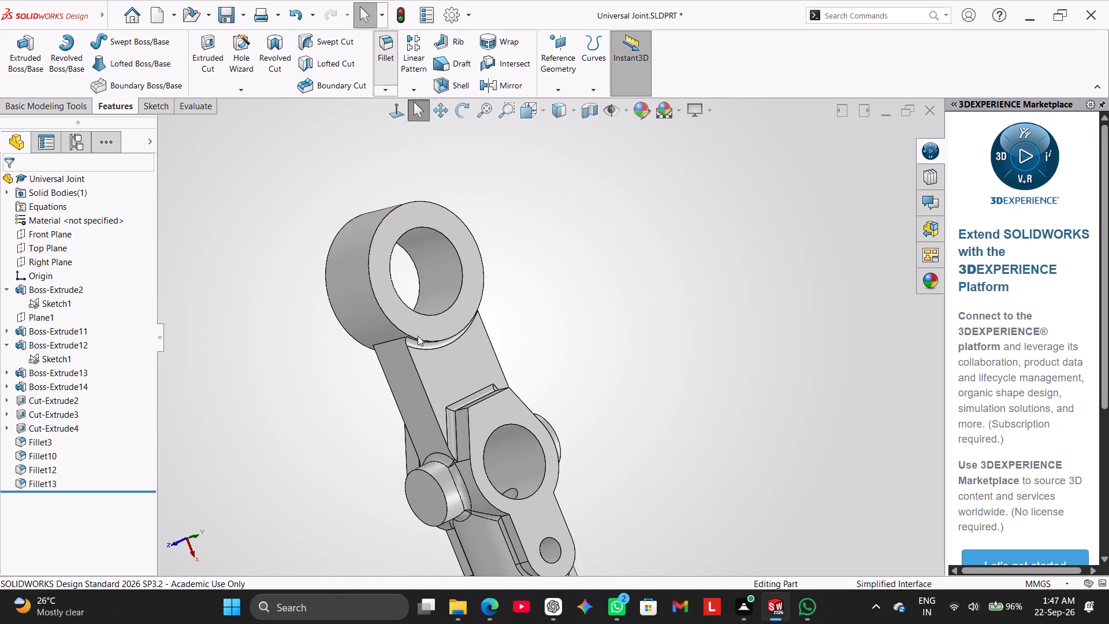
left_click(420, 382)
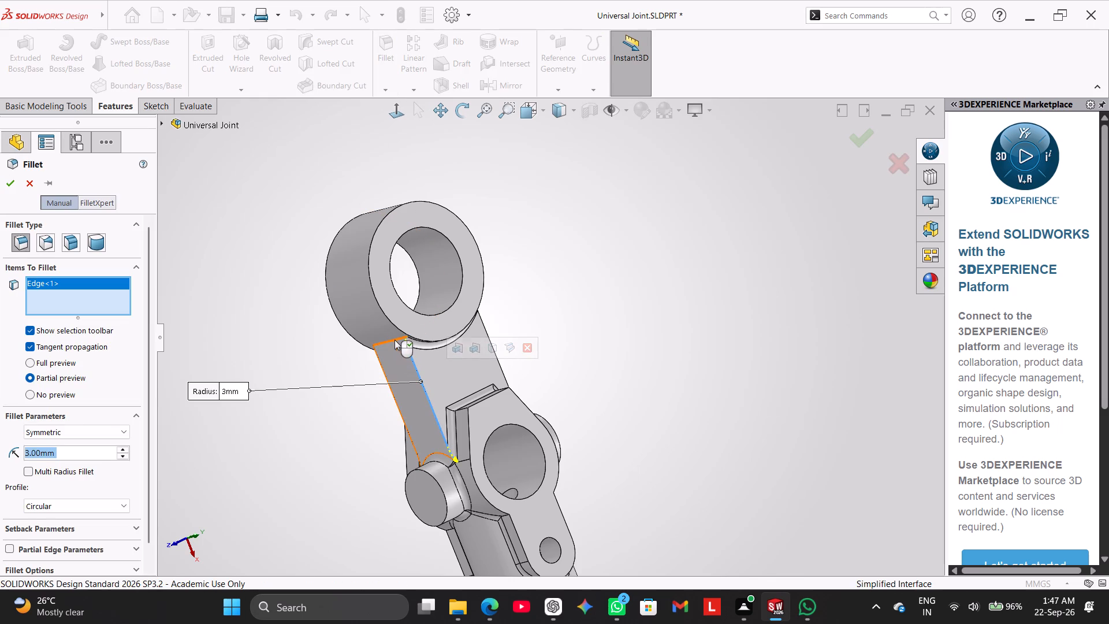
left_click(395, 340)
left_click(389, 388)
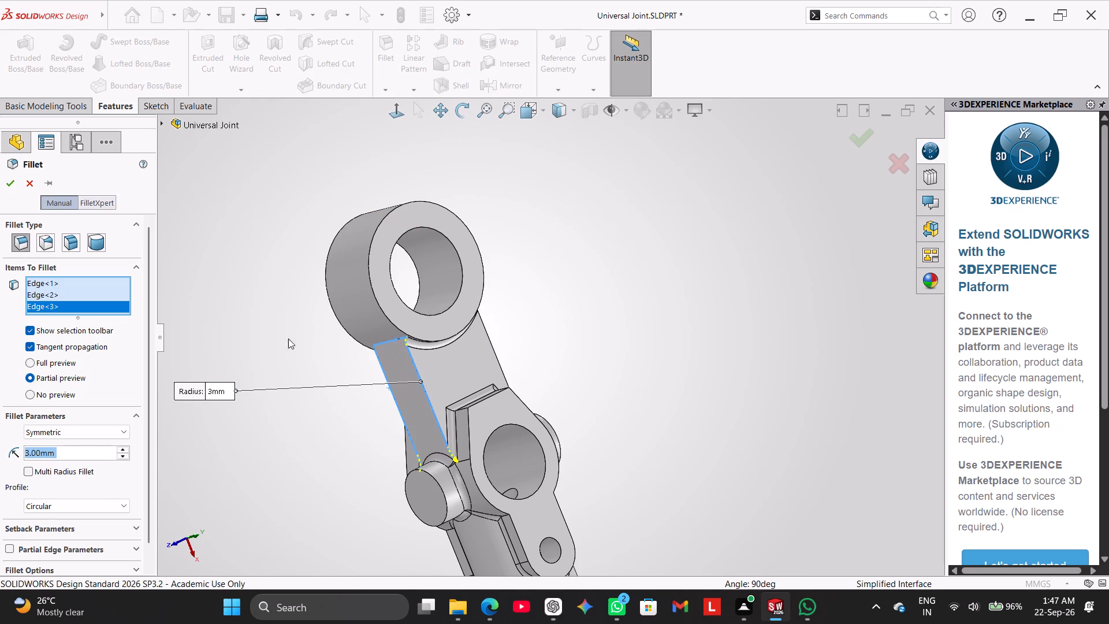
left_click(10, 182)
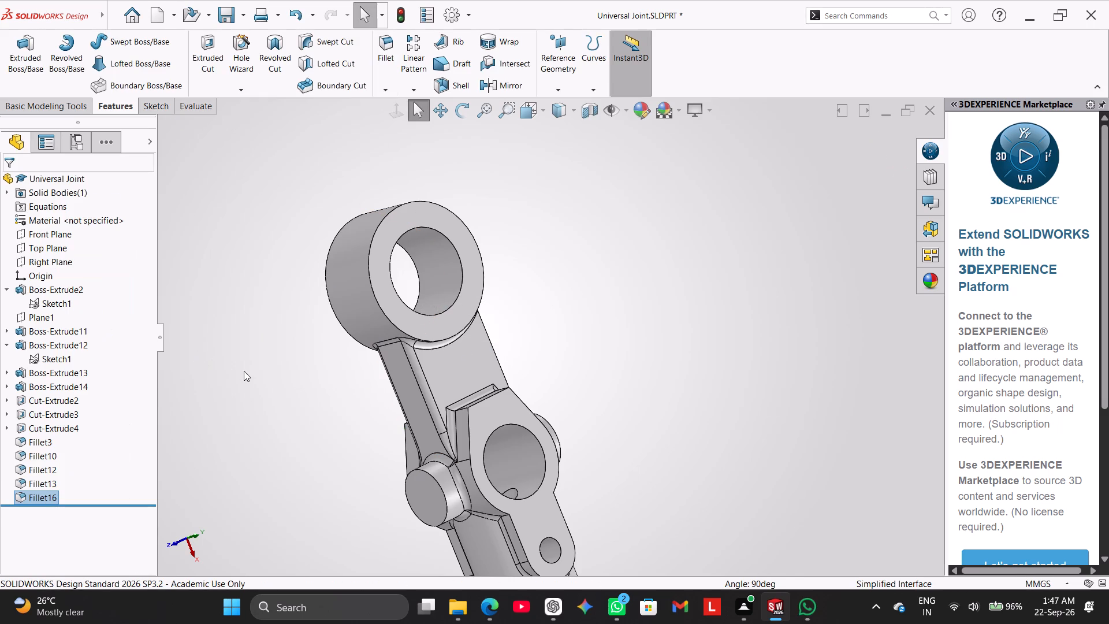
Edit Fillet16 to also include the two long edges and the short ring-end edge on the arm's opposite side face.
middle_click_drag(292, 408, 299, 322)
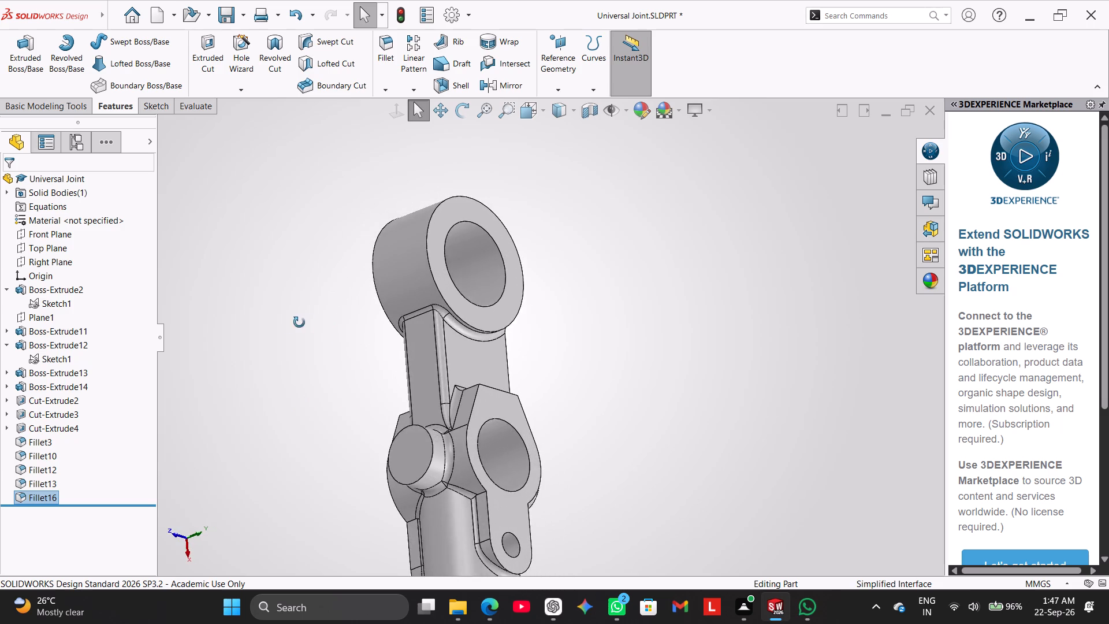
middle_click_drag(299, 322, 377, 339)
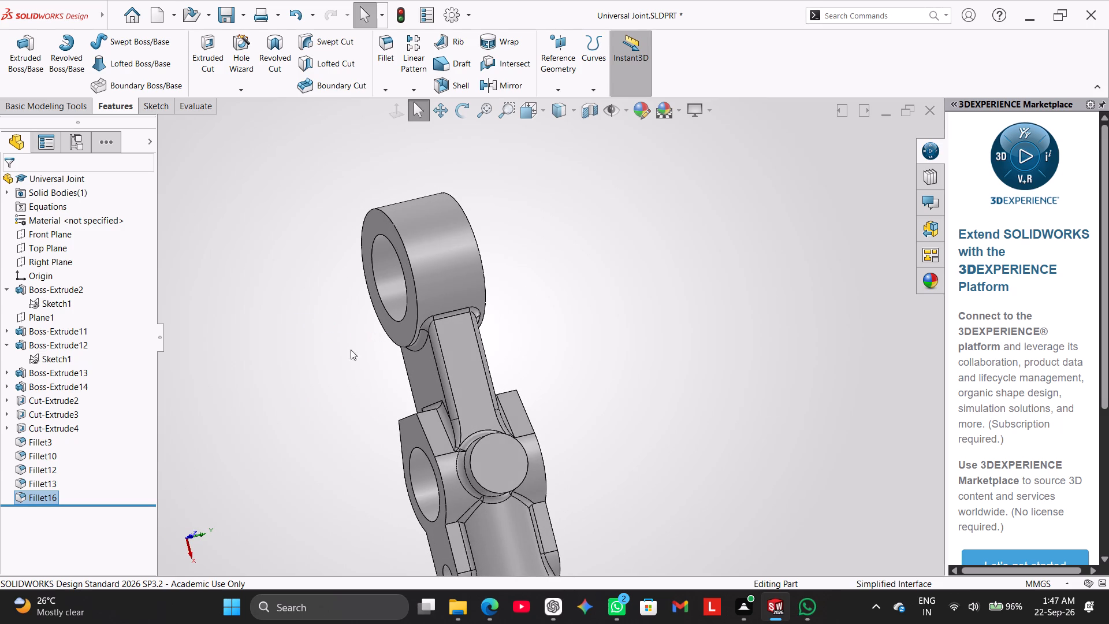
right_click(43, 497)
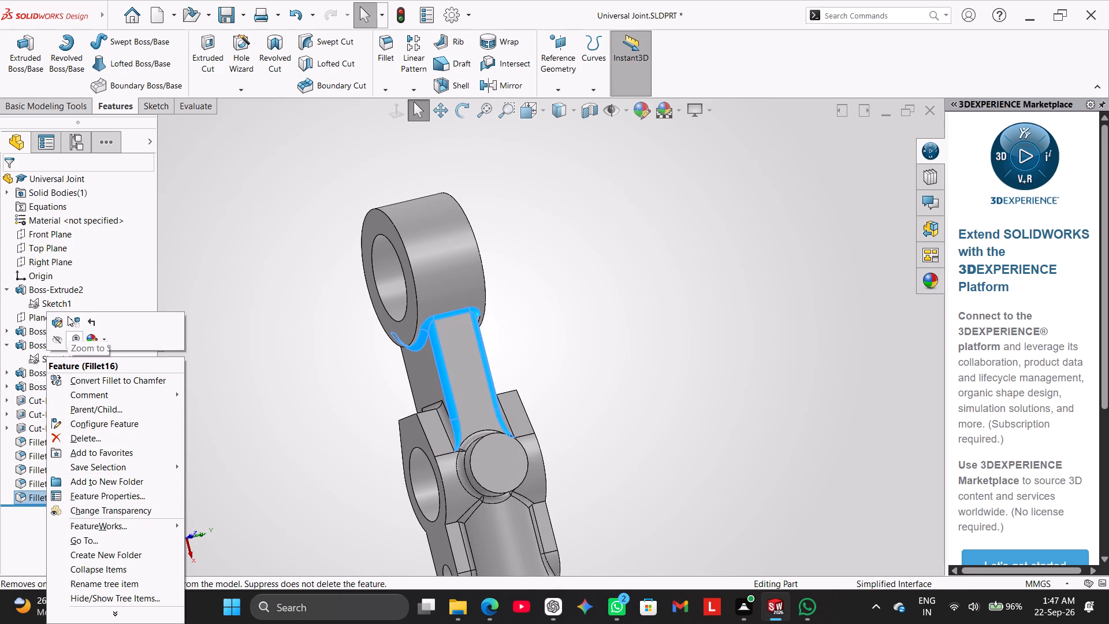
left_click(61, 320)
middle_click_drag(267, 420, 318, 420)
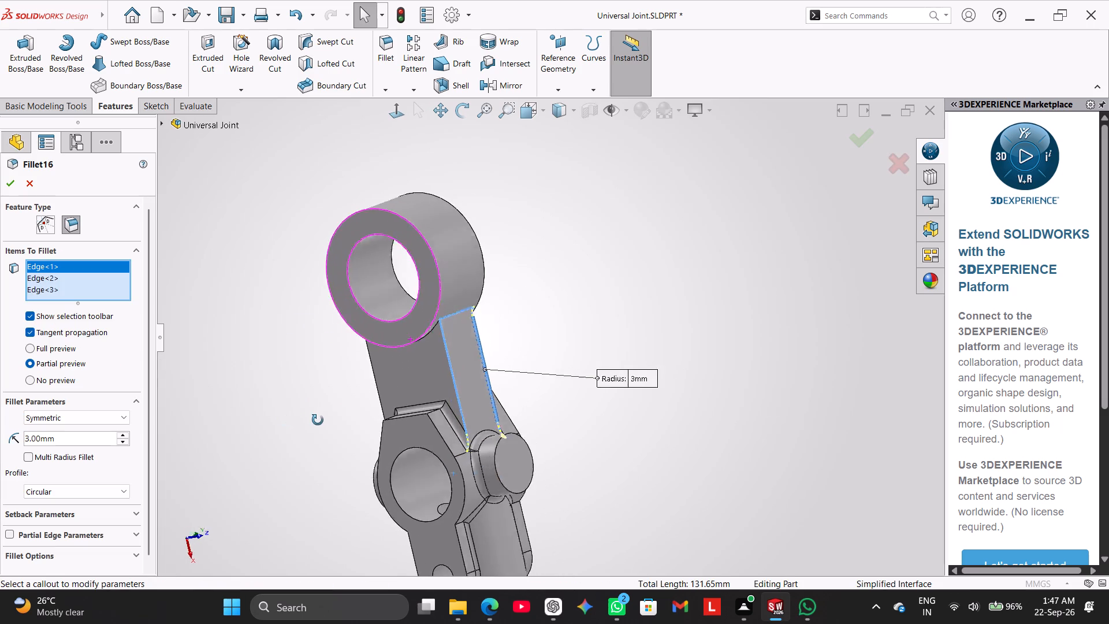
middle_click_drag(318, 420, 450, 398)
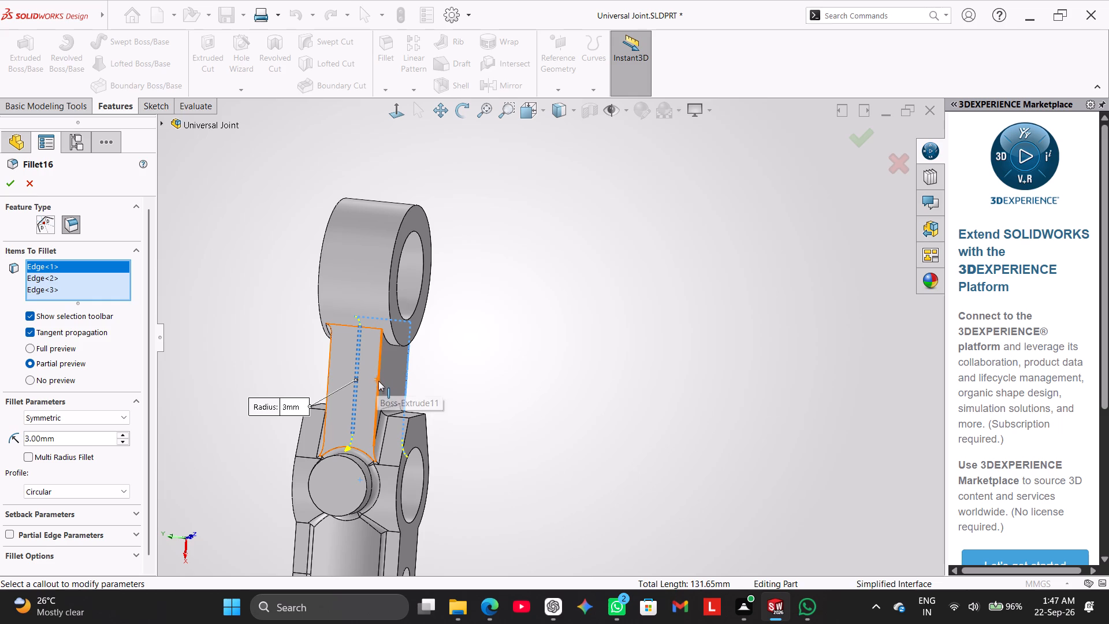
left_click(378, 382)
left_click(368, 326)
middle_click_drag(266, 373, 345, 363)
left_click(345, 355)
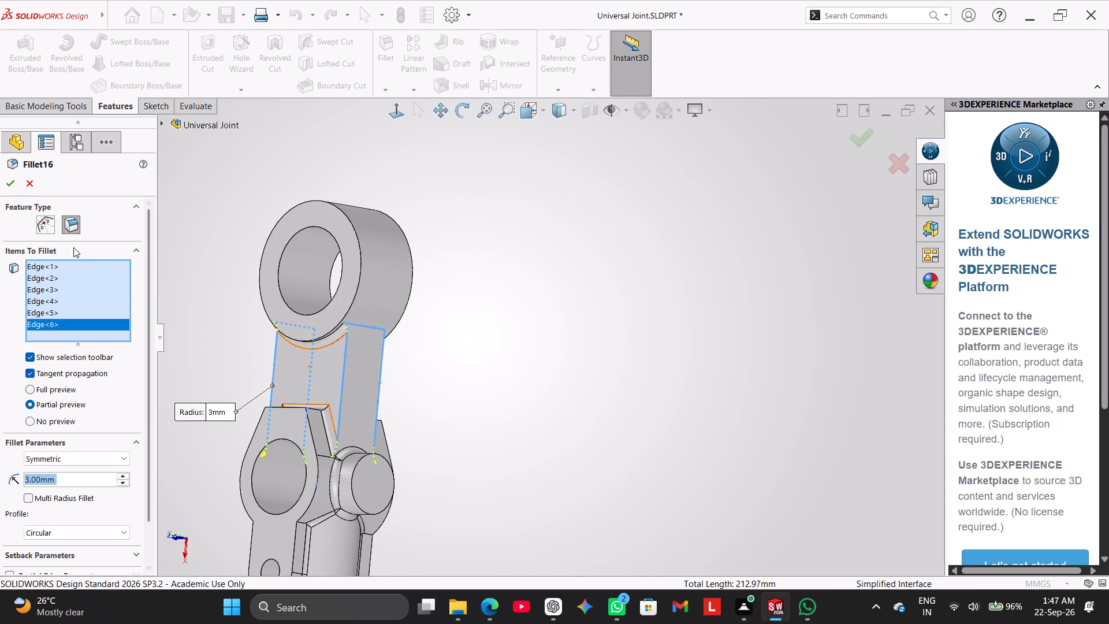
left_click(15, 183)
Examine the arm's fillets and their junctions with the large ring and central hub from all sides.
middle_click_drag(567, 395, 375, 432)
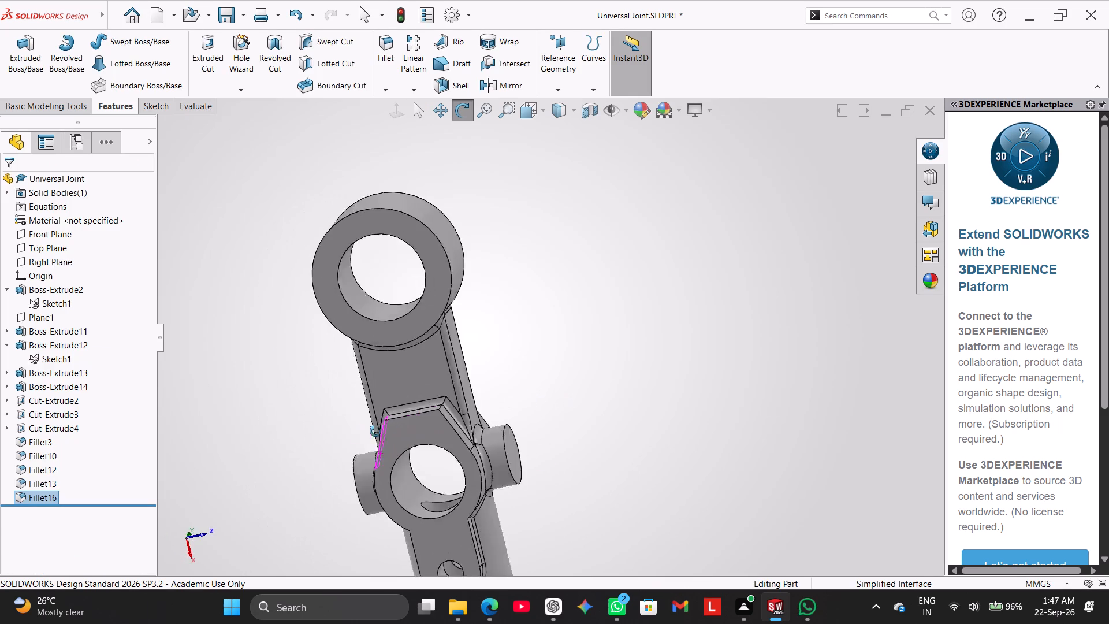
middle_click_drag(375, 432, 339, 434)
right_click_drag(285, 433, 352, 356)
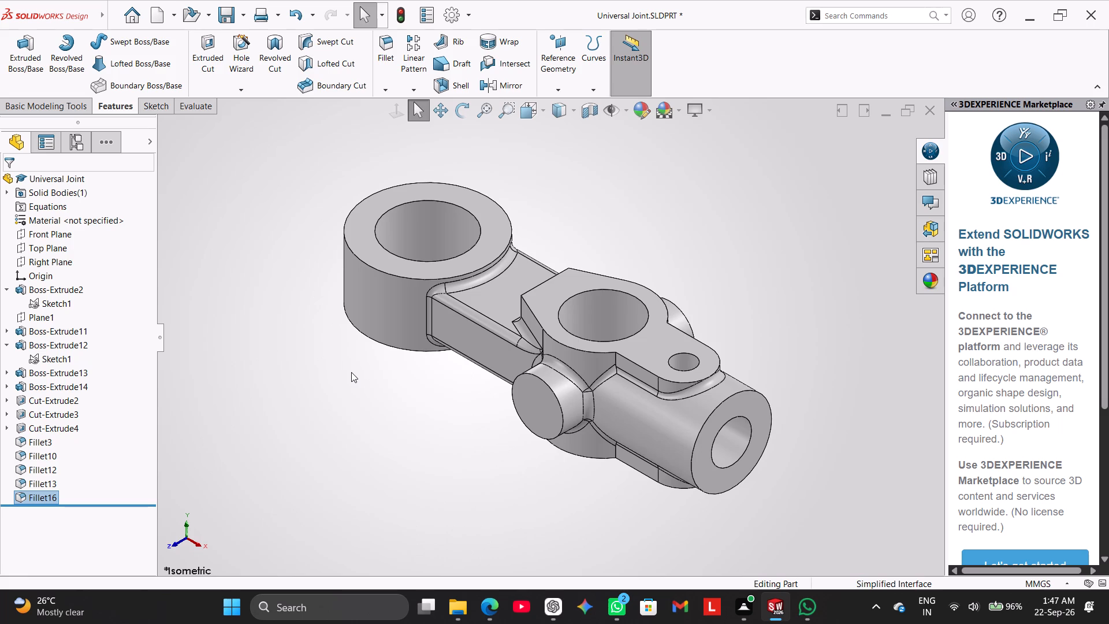
middle_click_drag(370, 384, 399, 441)
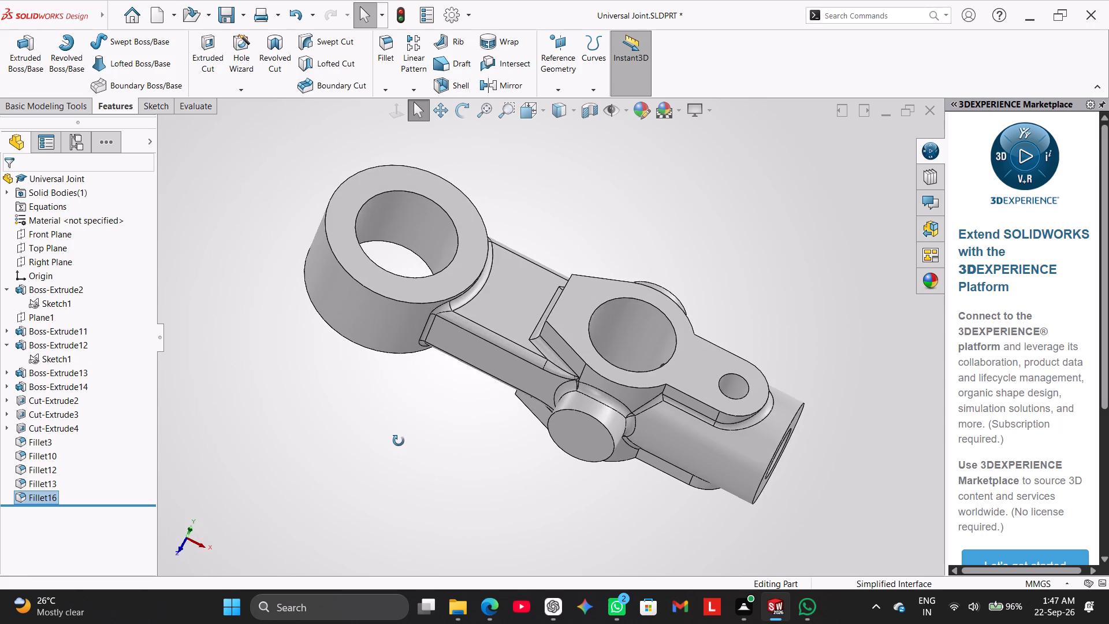
middle_click_drag(399, 441, 398, 435)
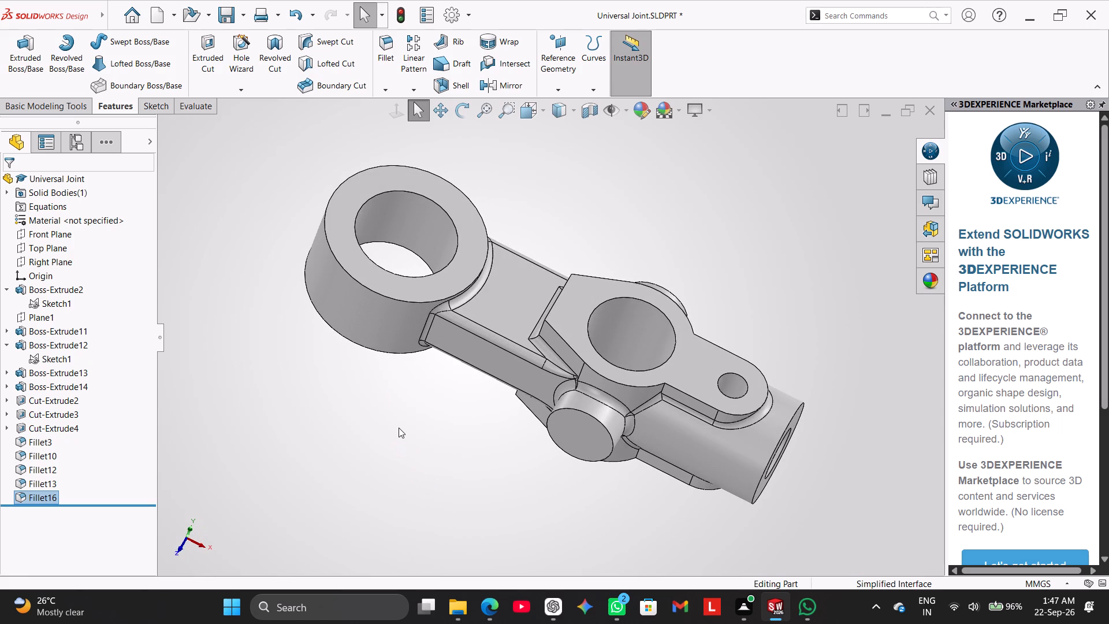
middle_click_drag(442, 440, 262, 547)
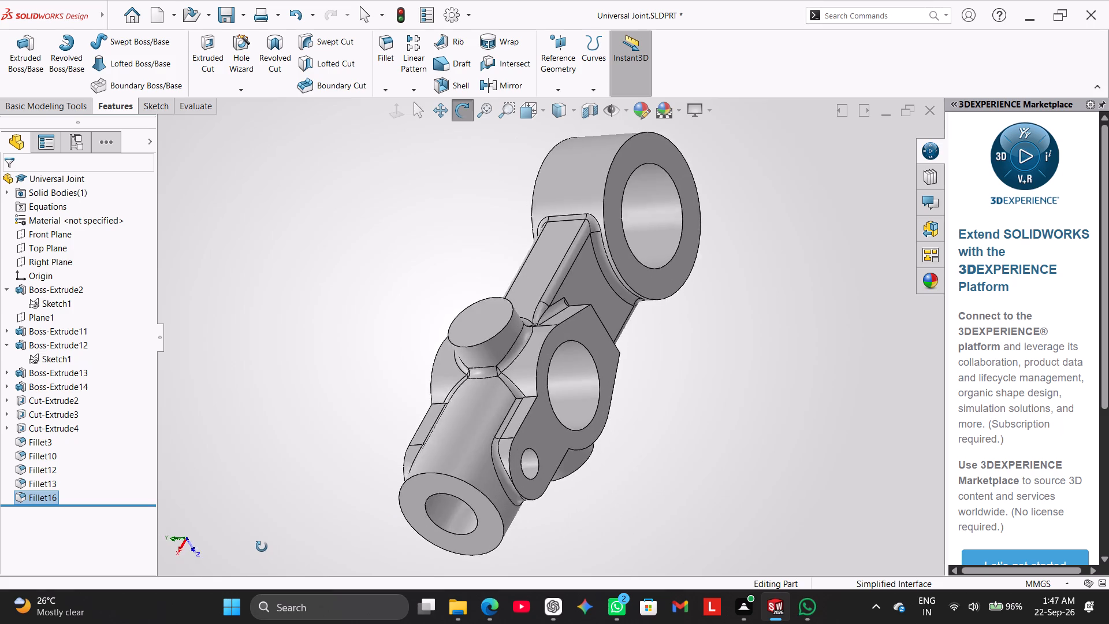
middle_click_drag(262, 547, 157, 470)
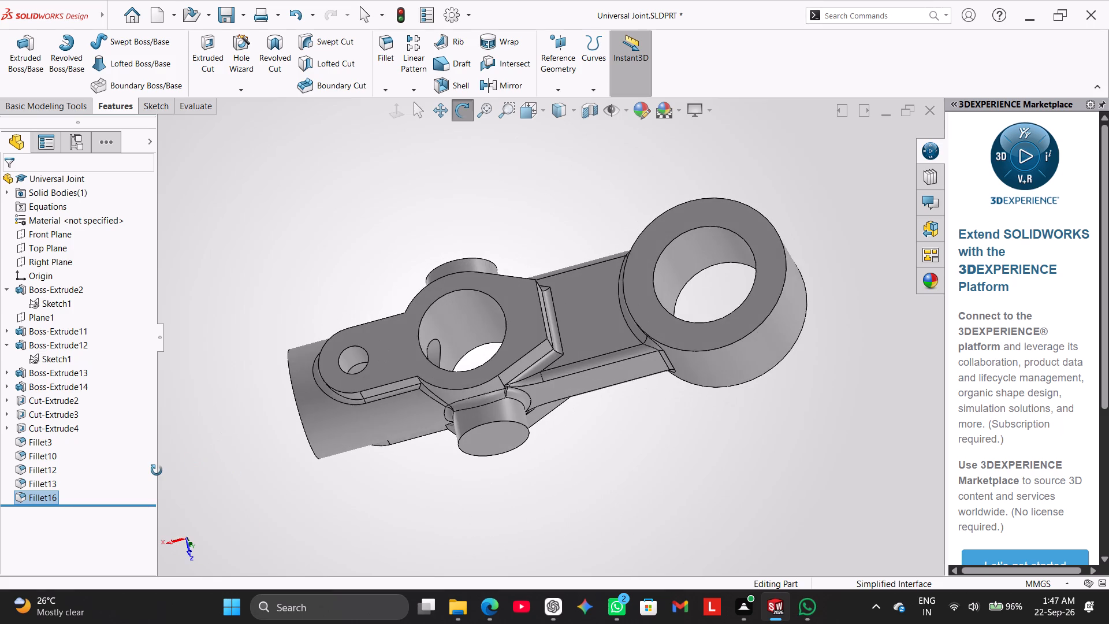
middle_click_drag(157, 470, 369, 440)
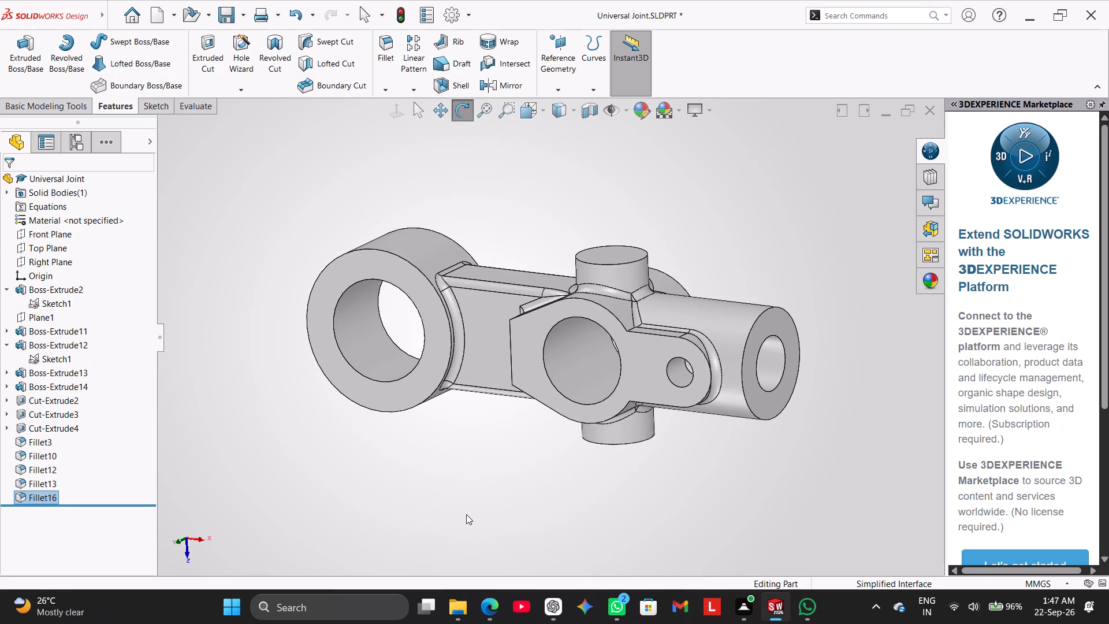
middle_click_drag(466, 514, 492, 428)
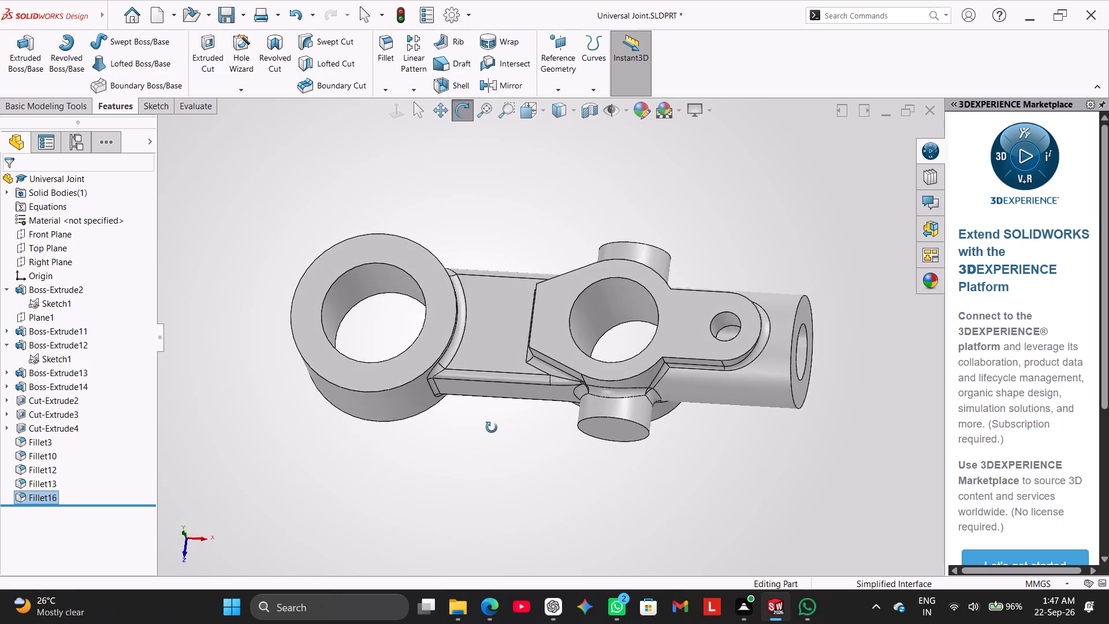
middle_click_drag(492, 428, 439, 506)
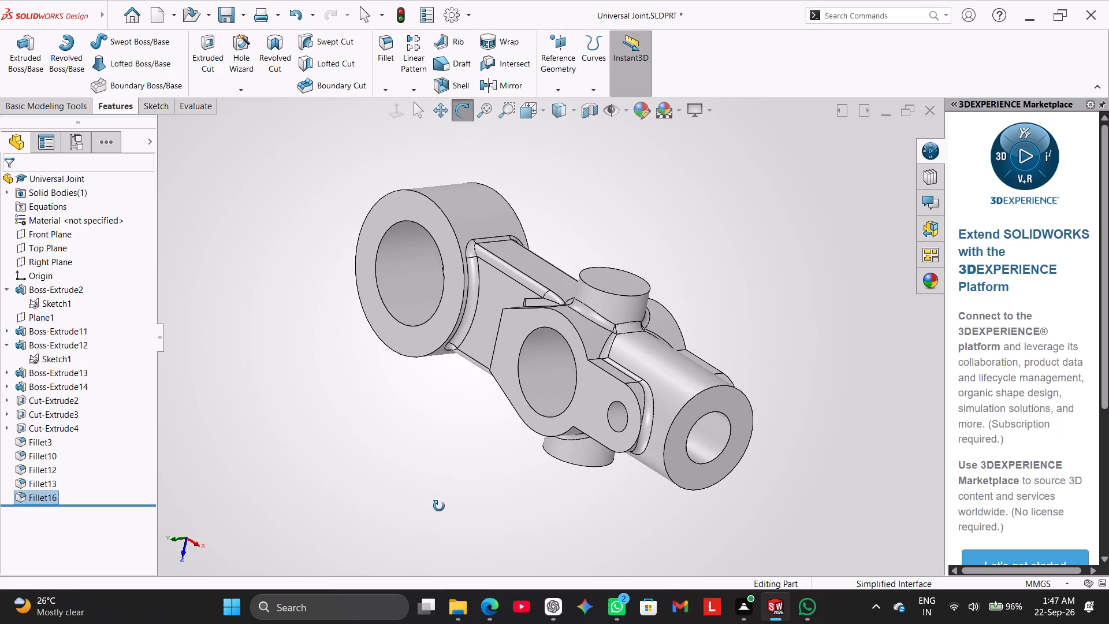
middle_click_drag(439, 506, 441, 515)
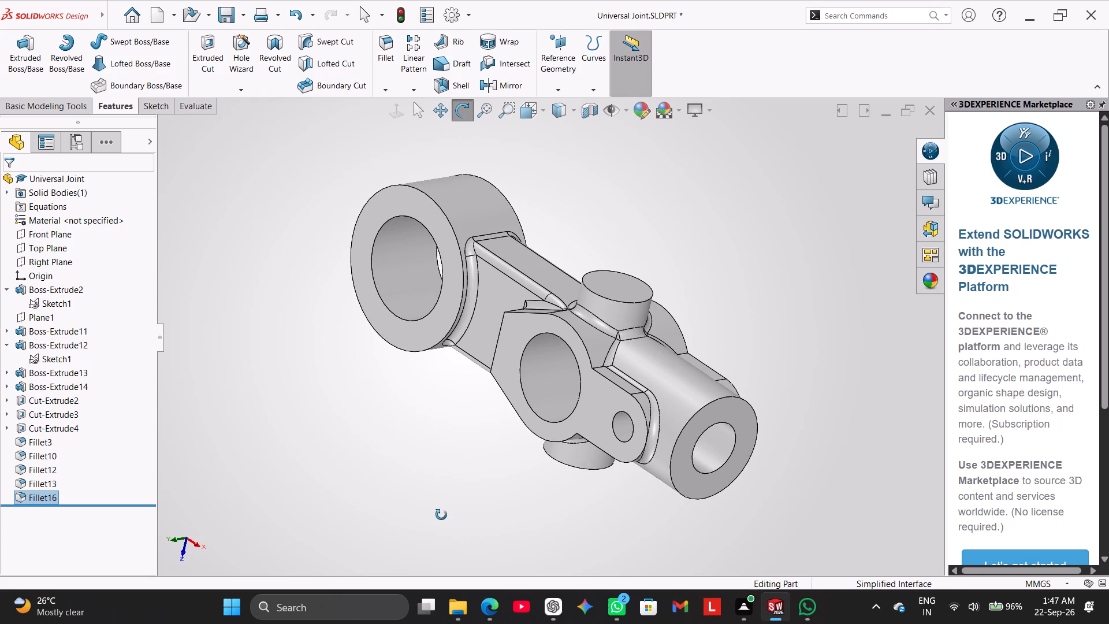
middle_click_drag(441, 515, 438, 534)
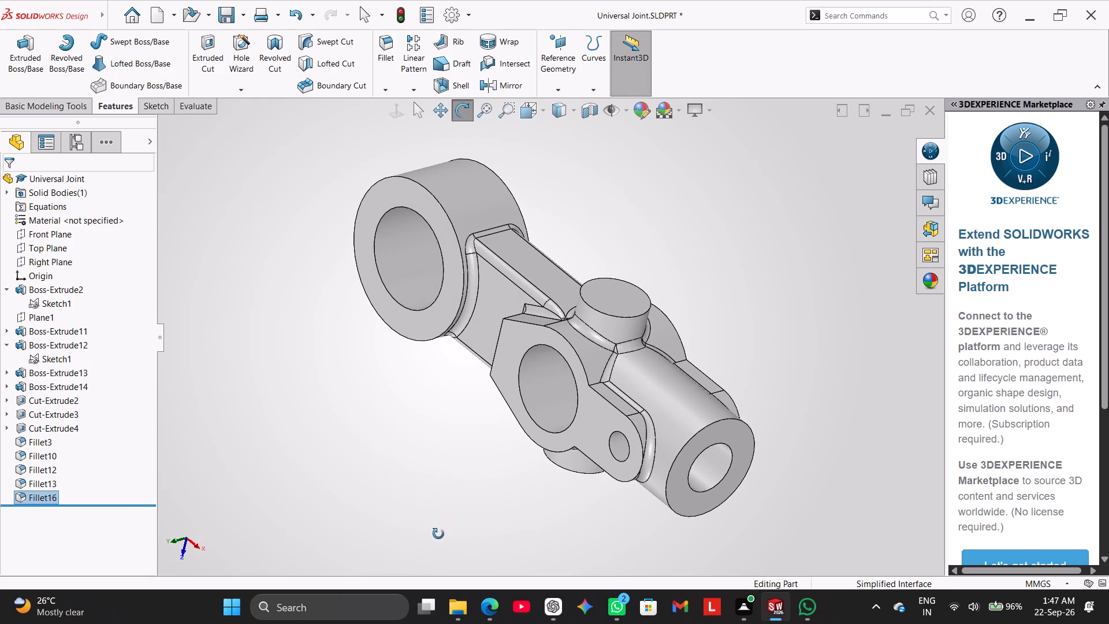
middle_click_drag(438, 534, 519, 445)
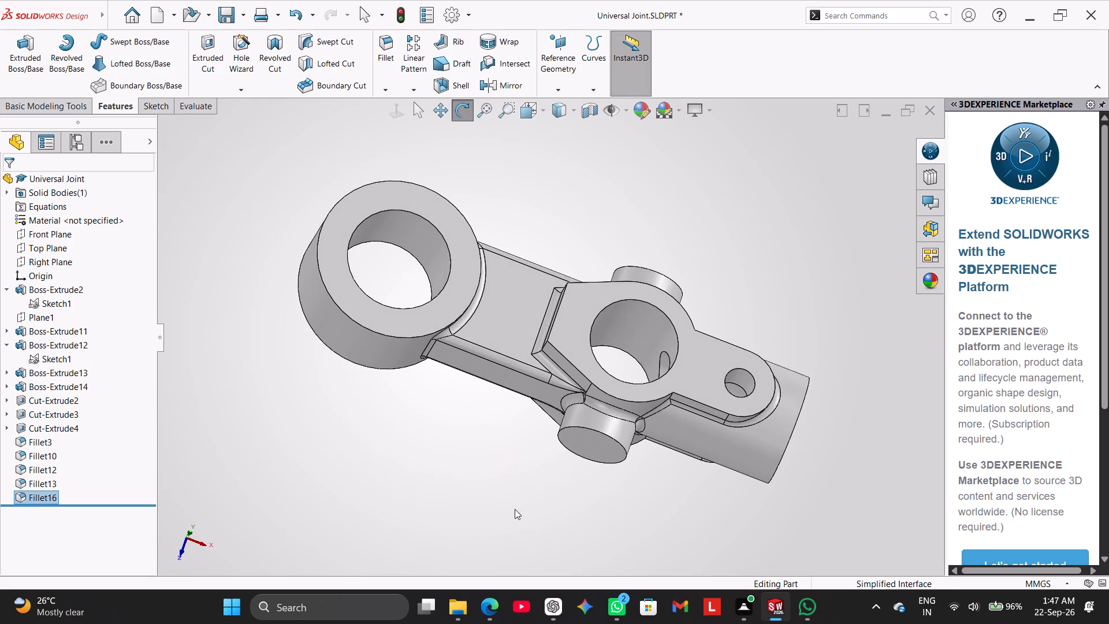
Examine the filleted arm, large ring and central hub from all sides and return to the isometric view.
middle_click_drag(515, 509, 539, 314)
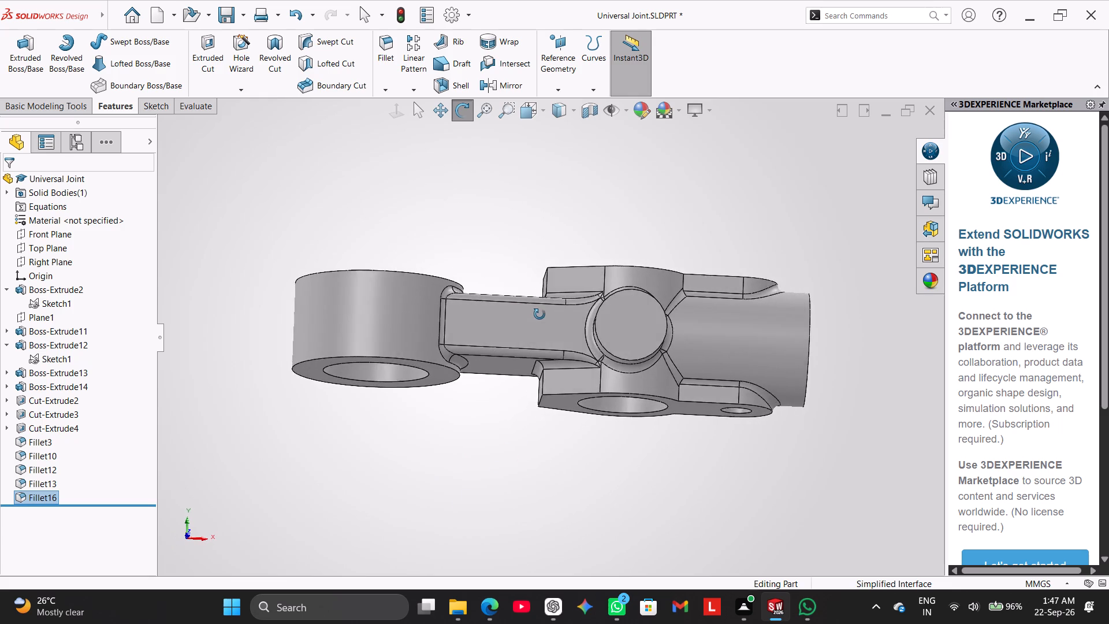
middle_click_drag(539, 314, 297, 545)
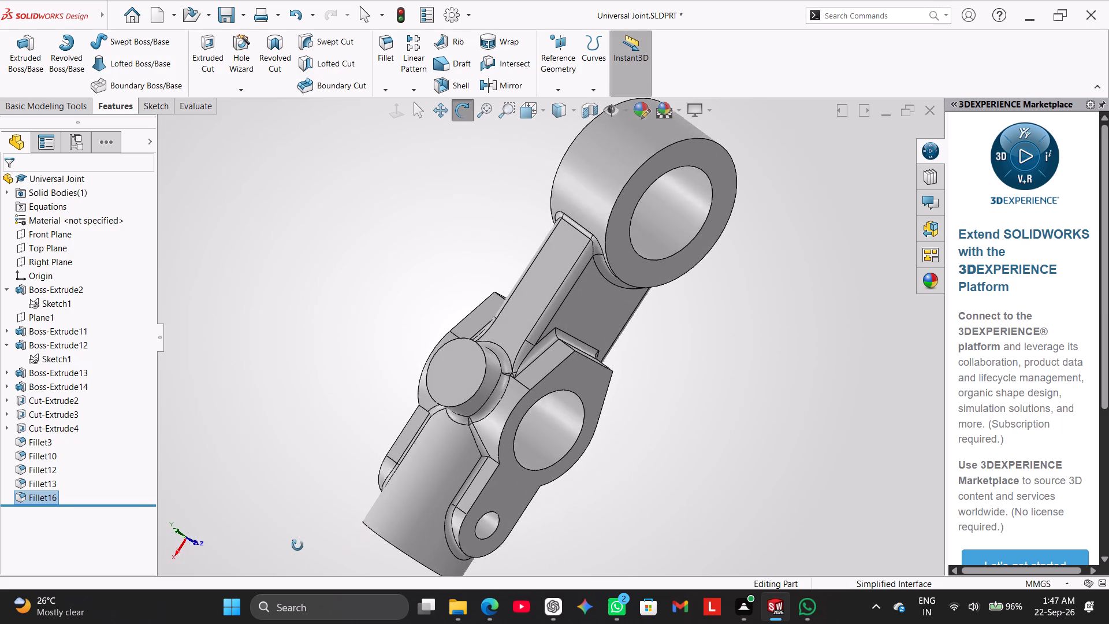
middle_click_drag(297, 545, 228, 423)
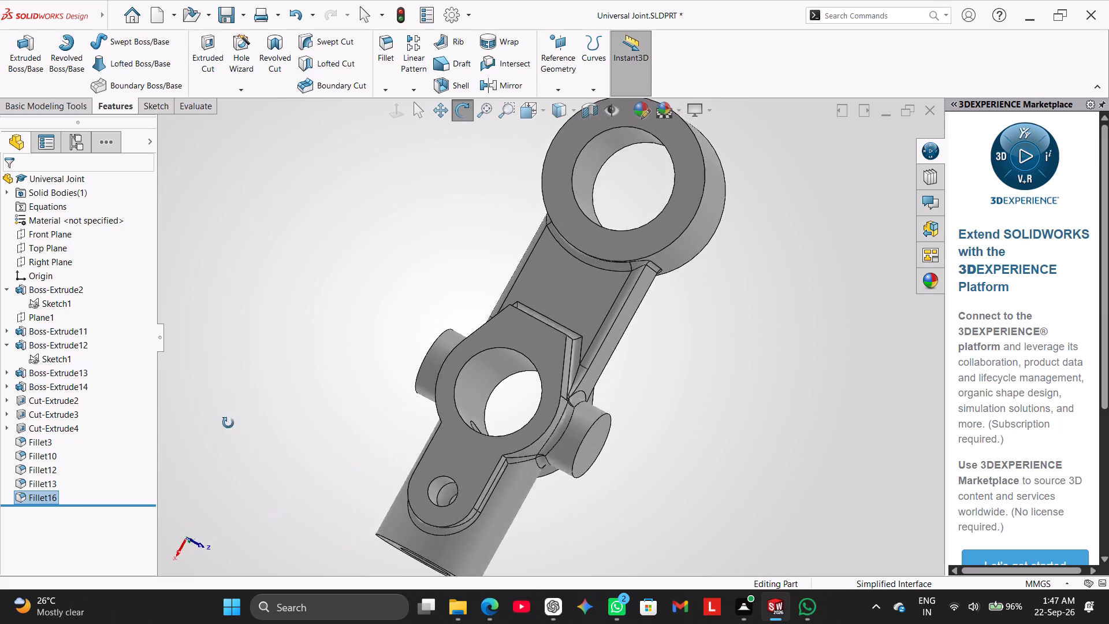
middle_click_drag(228, 423, 254, 342)
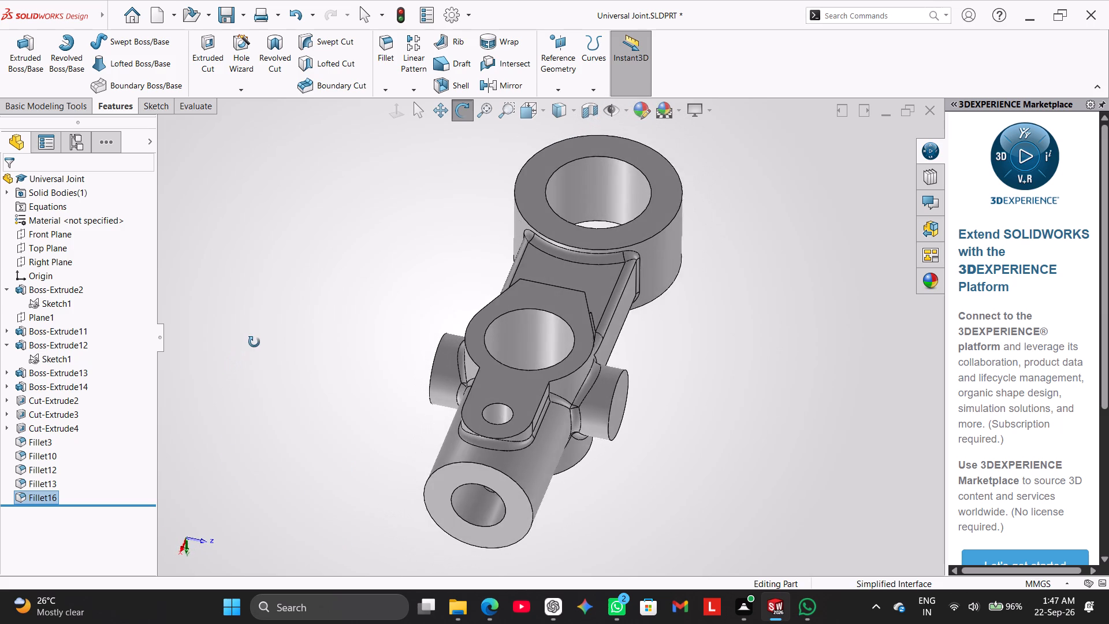
middle_click_drag(254, 342, 257, 342)
middle_click_drag(278, 459, 361, 365)
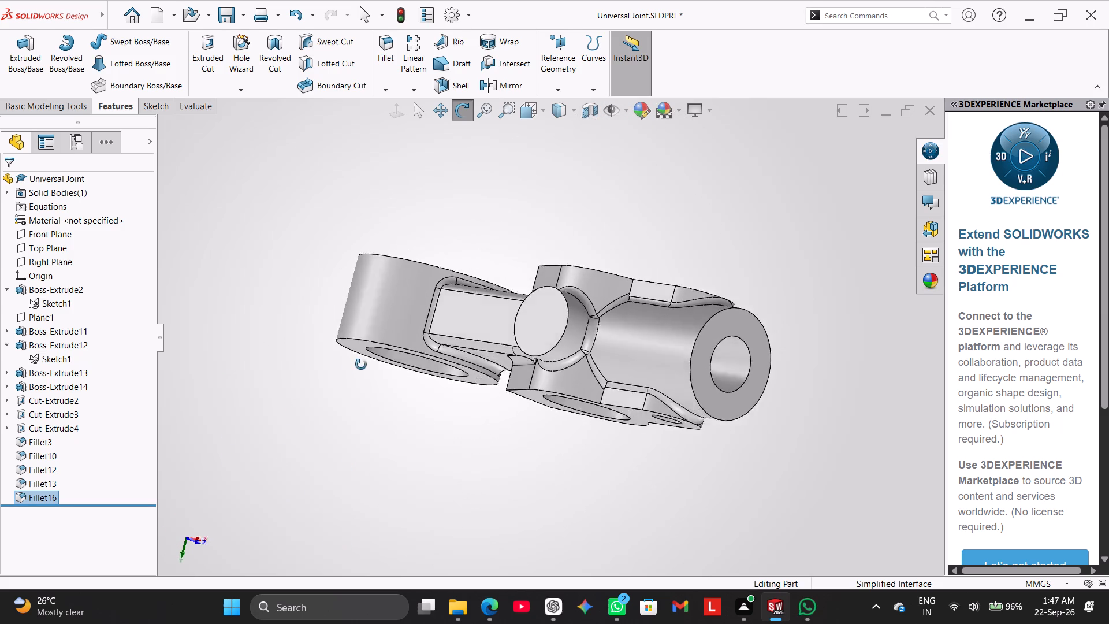
middle_click_drag(361, 365, 389, 350)
right_click_drag(285, 382, 381, 262)
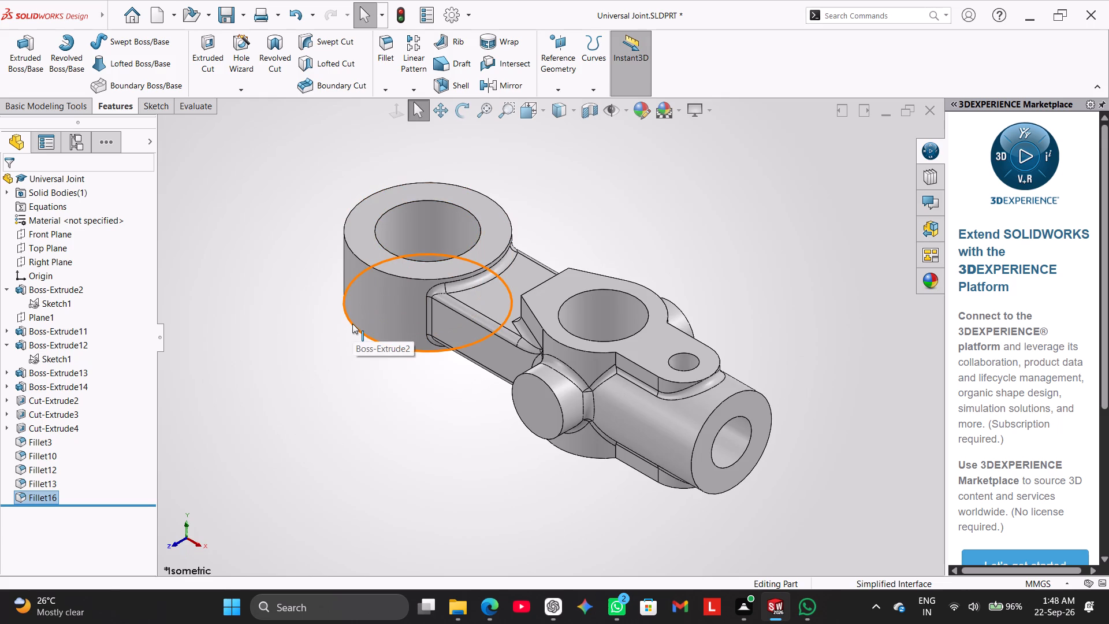
middle_click_drag(369, 361, 362, 249)
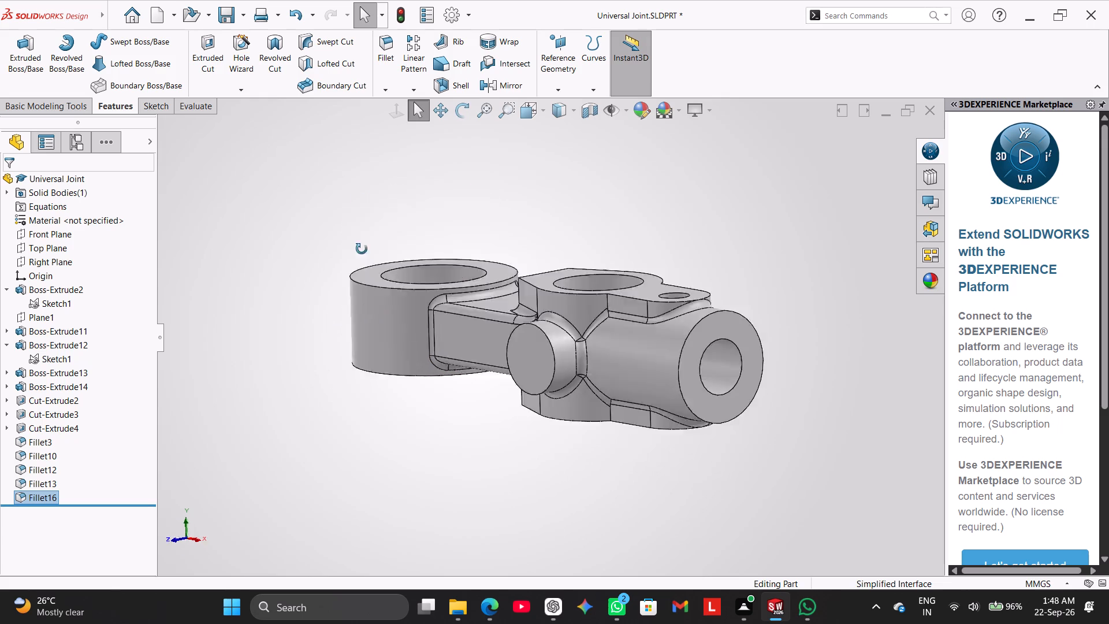
middle_click_drag(362, 249, 368, 243)
right_click_drag(322, 284, 410, 184)
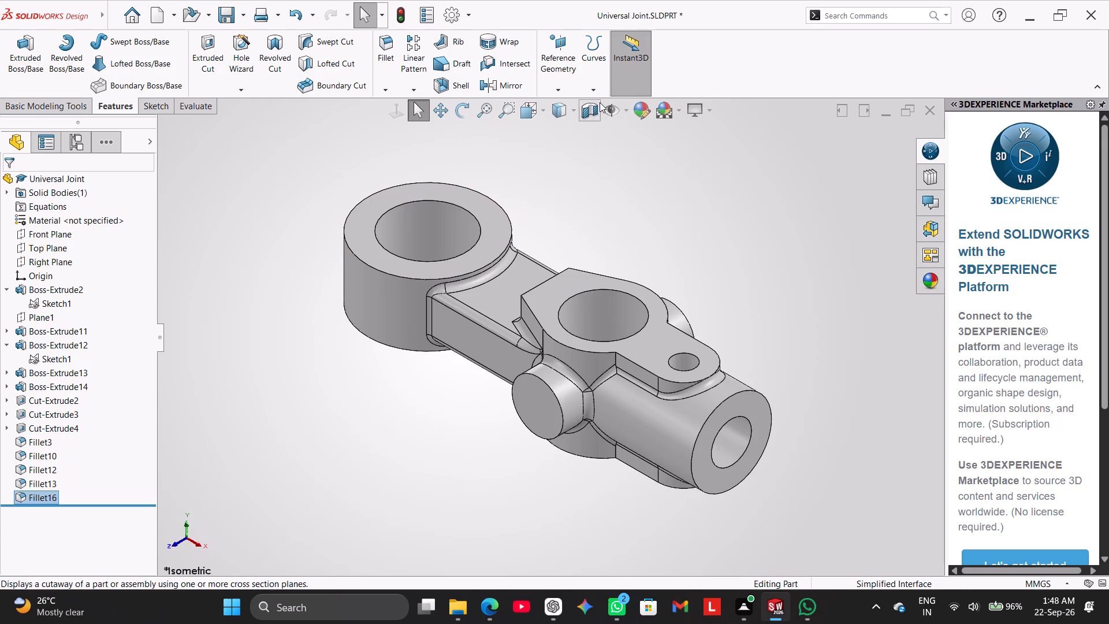
Inspect the part's bores and wall profile in a section view through the Front Plane, and return to the full isometric view.
left_click(595, 105)
left_click(400, 117)
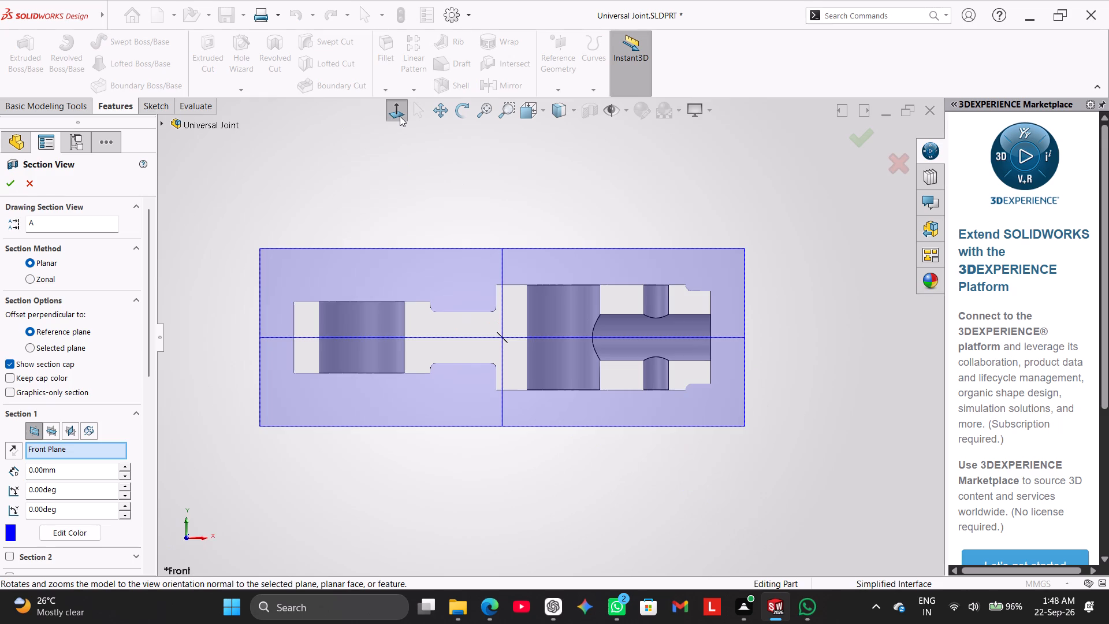
left_click(5, 183)
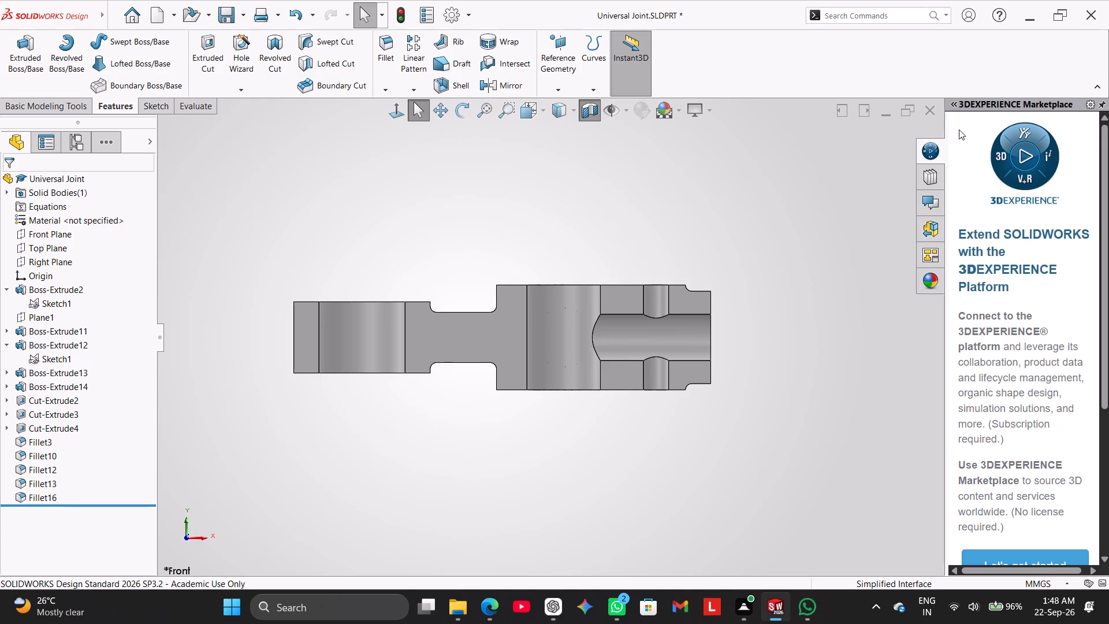
left_click(596, 112)
right_click_drag(248, 350, 348, 217)
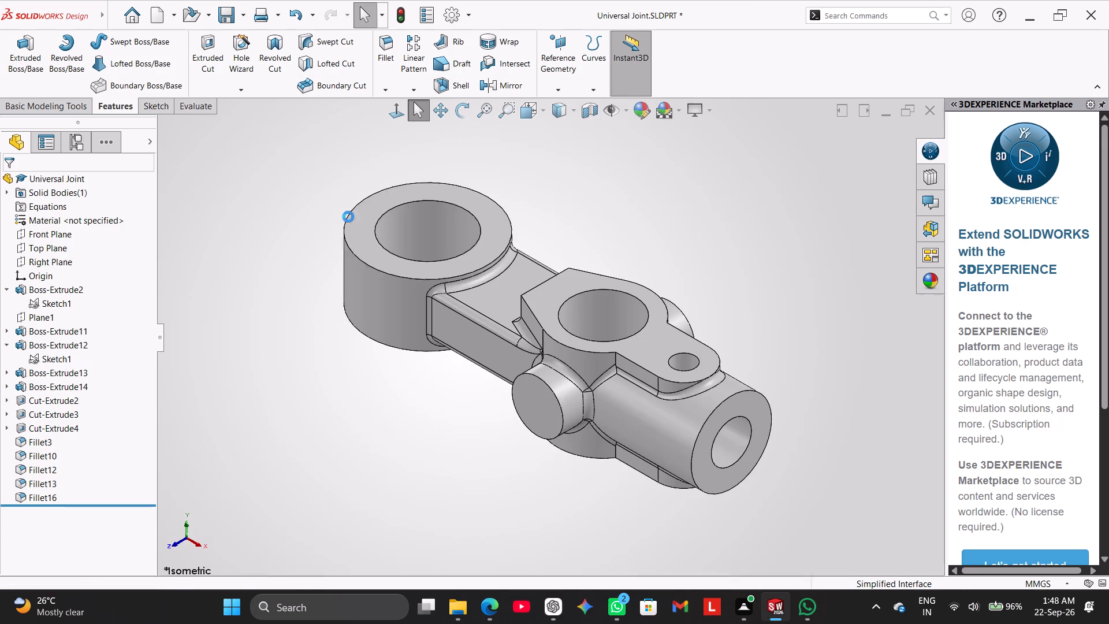
right_click_drag(348, 217, 358, 206)
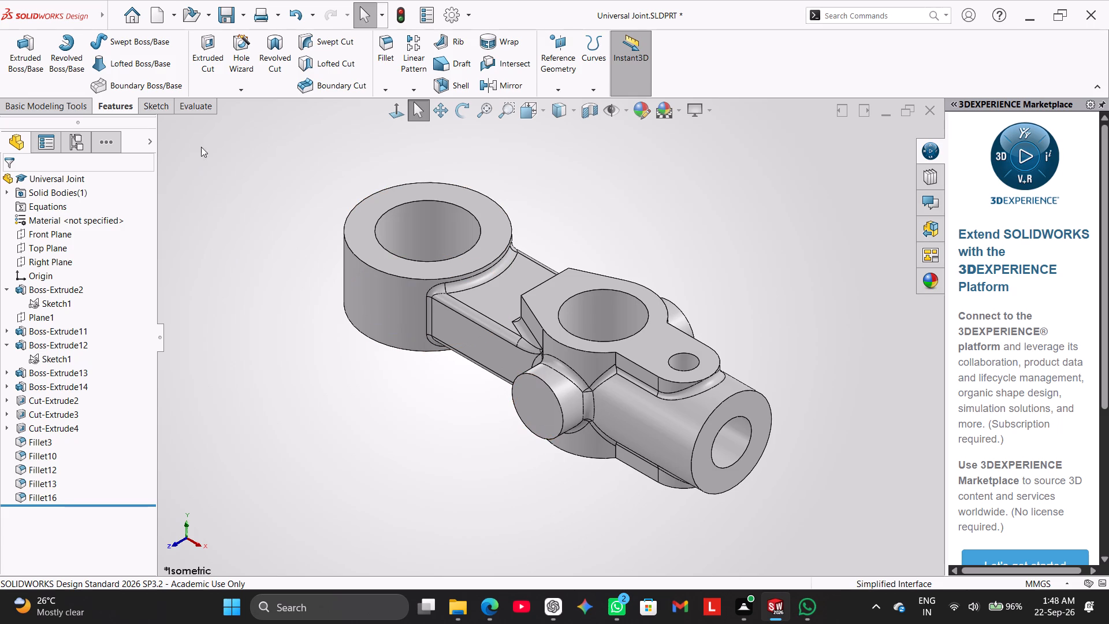
Start a Thread feature on the outer circular edge of the near-side cylindrical boss on the central hub.
left_click(243, 87)
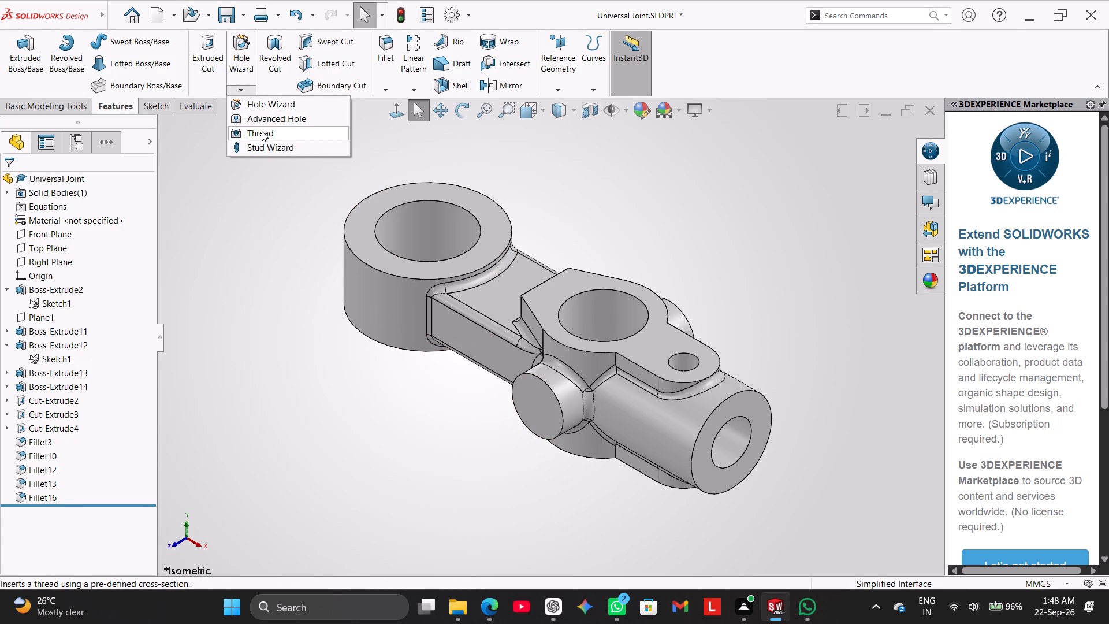
left_click(262, 131)
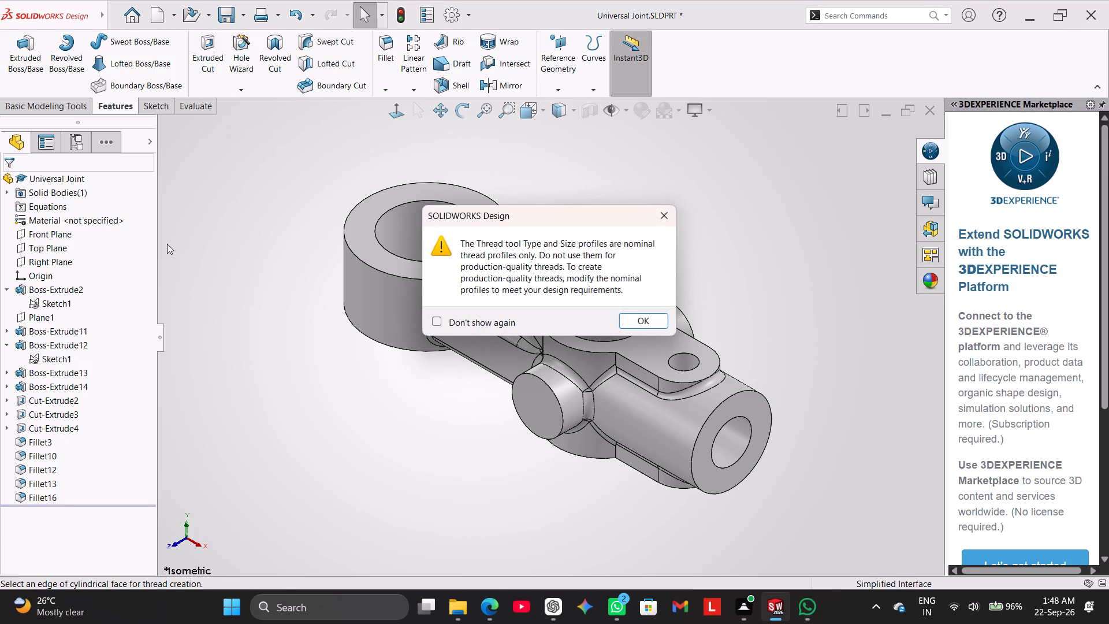
left_click(630, 321)
middle_click_drag(352, 434, 401, 424)
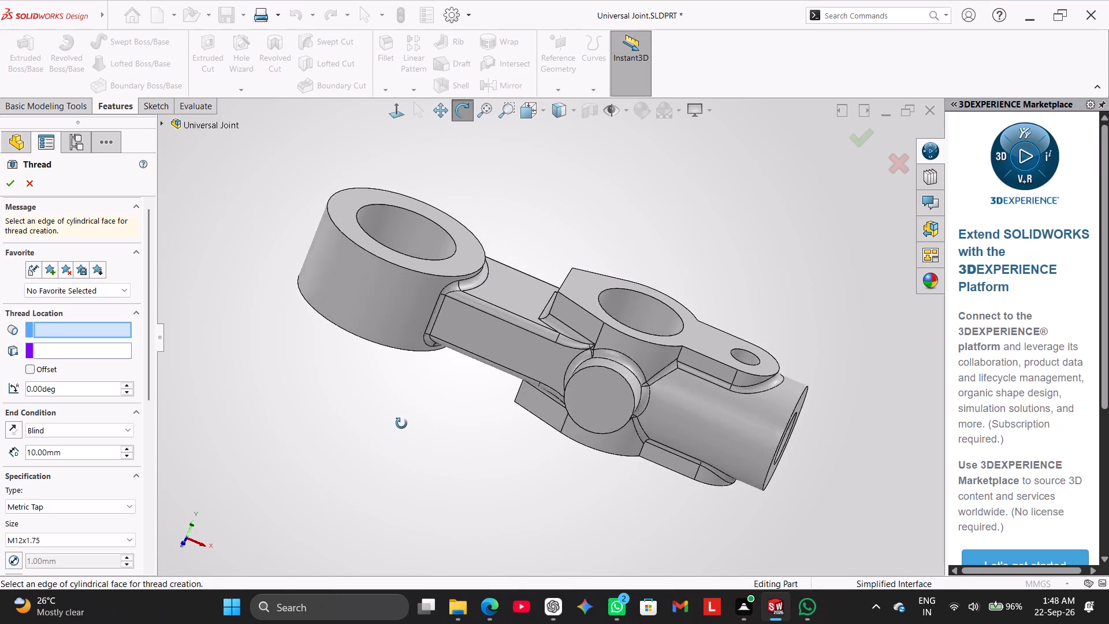
middle_click_drag(401, 424, 420, 415)
left_click(613, 389)
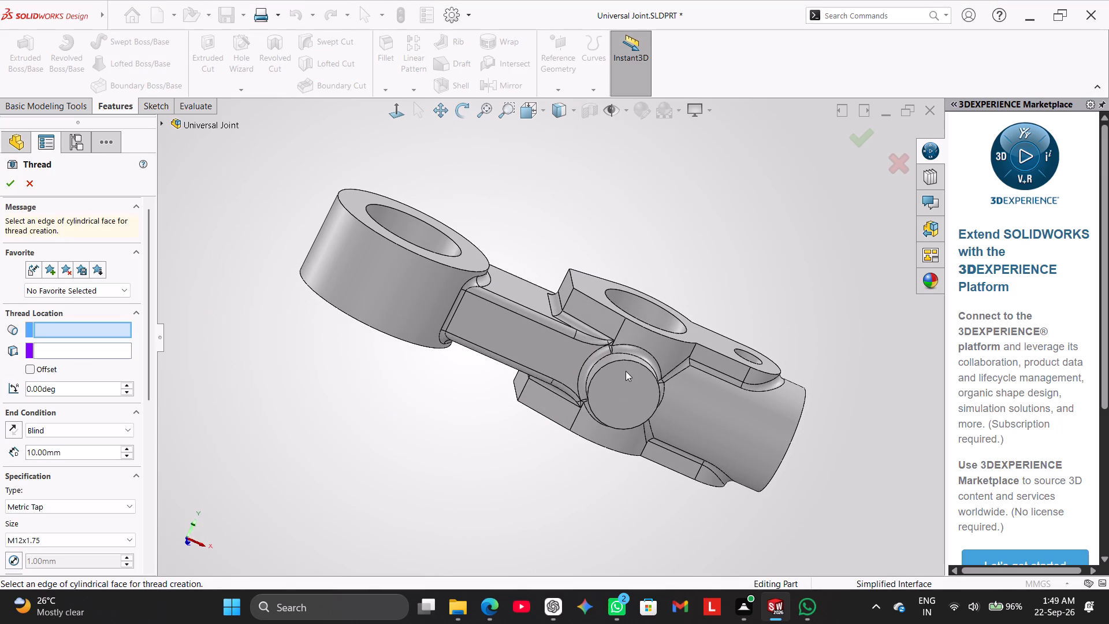
middle_click_drag(513, 503, 481, 418)
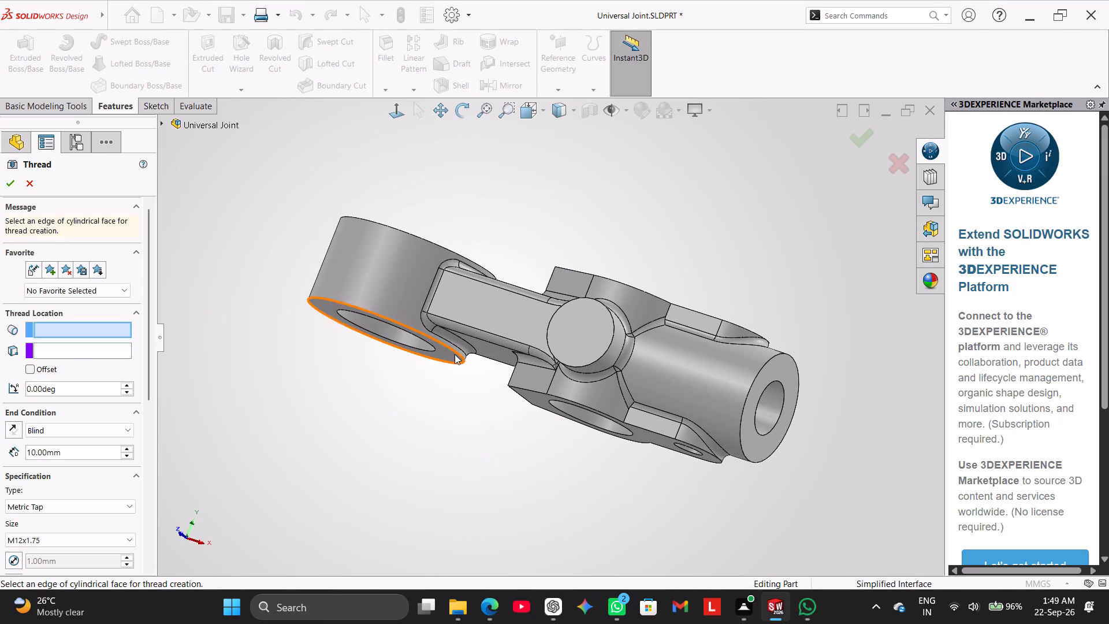
left_click(565, 363)
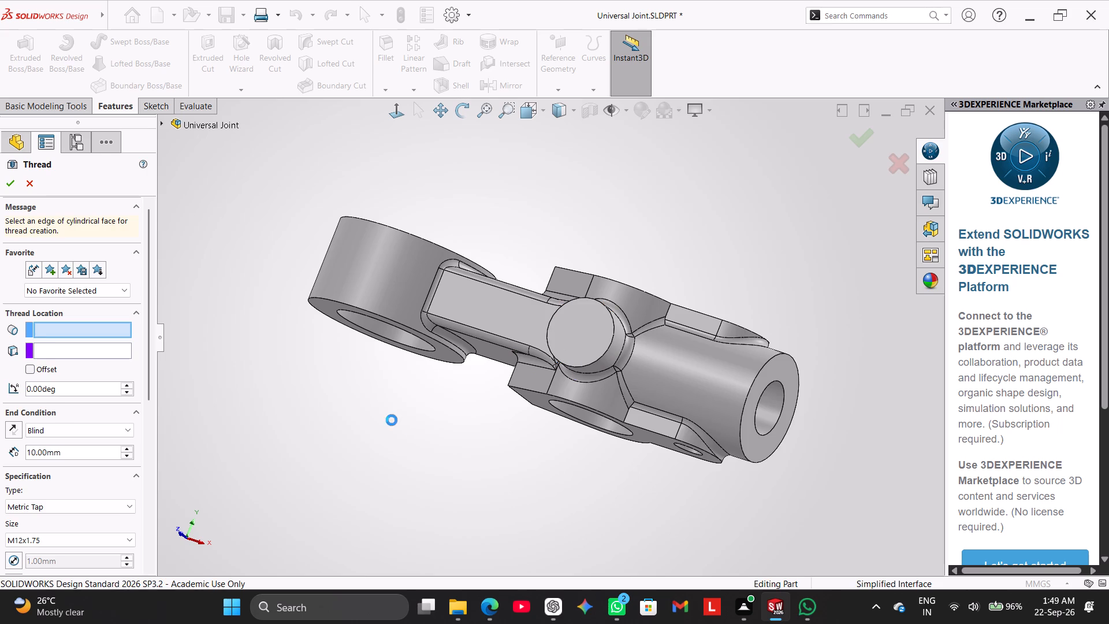
middle_click_drag(306, 425, 334, 451)
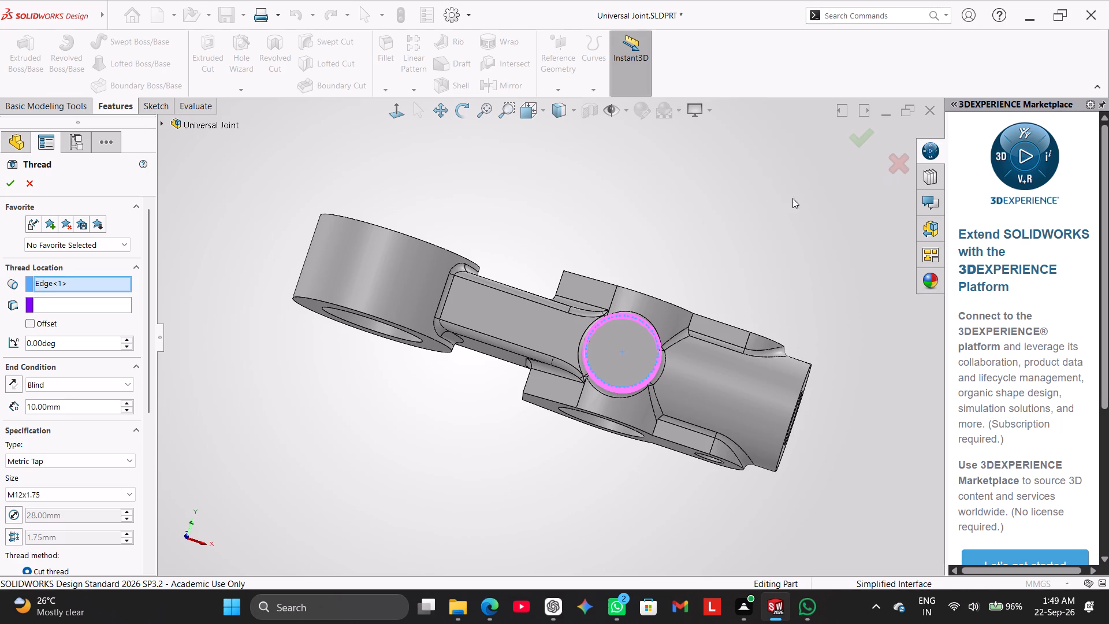
middle_click_drag(651, 202, 630, 360)
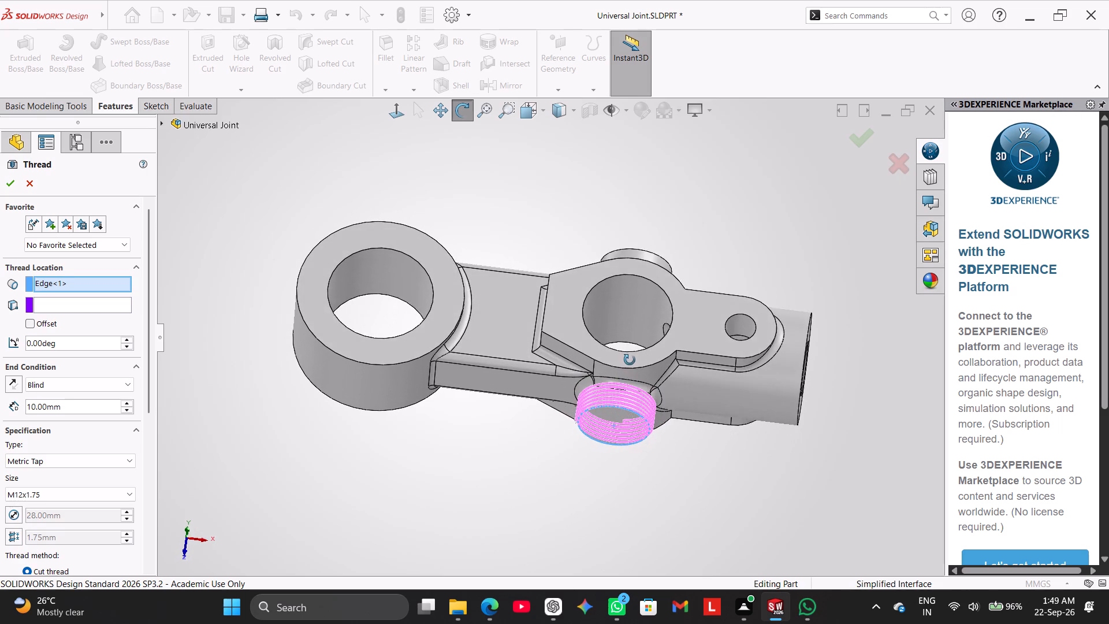
middle_click_drag(630, 360, 636, 298)
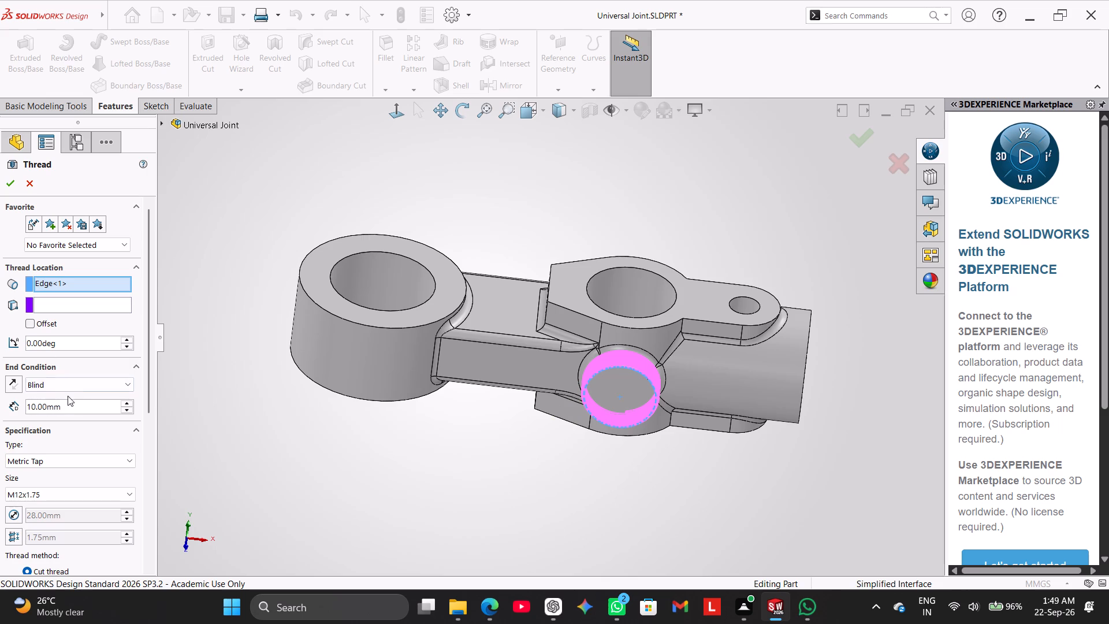
Set the thread's end condition to Revolutions, try the reversed direction and restore it, and reopen the end condition choices.
left_click(103, 381)
left_click(95, 410)
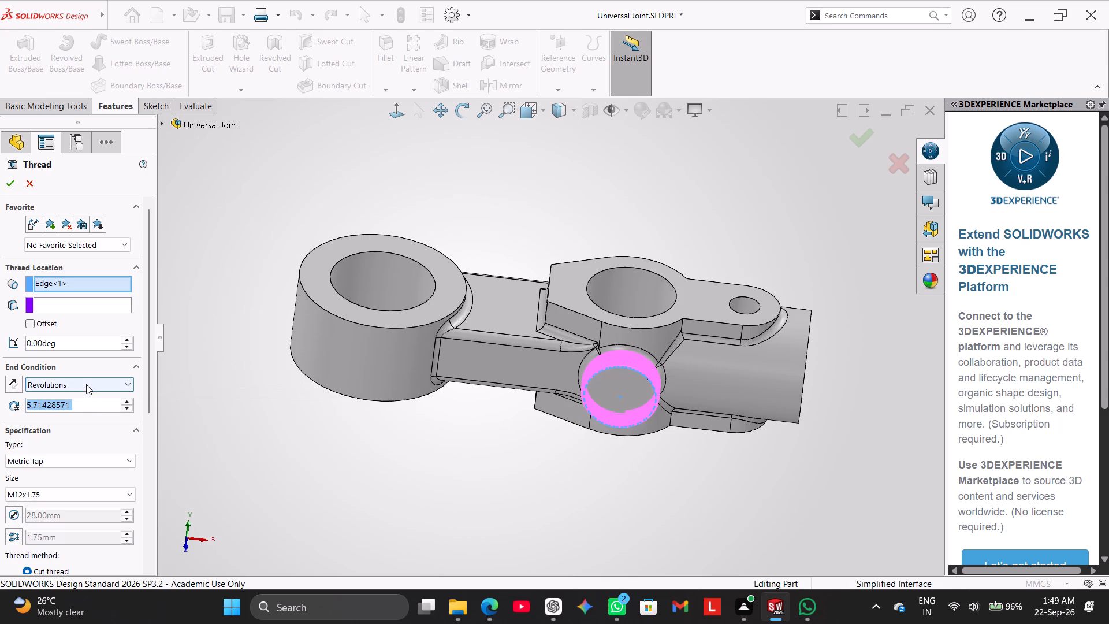
left_click(18, 383)
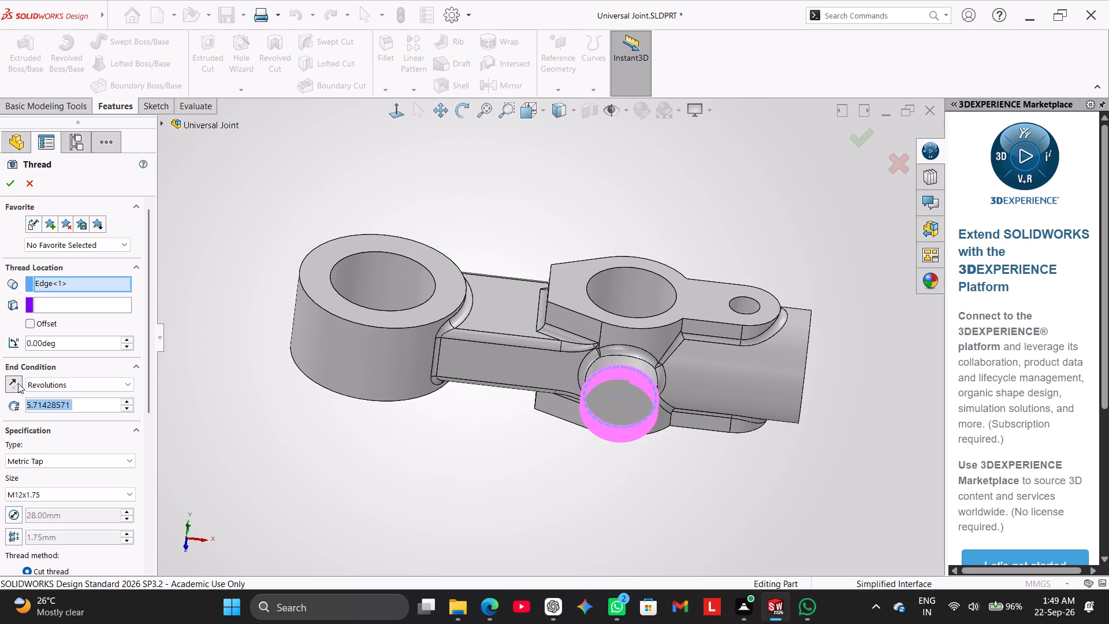
middle_click_drag(280, 463, 314, 385)
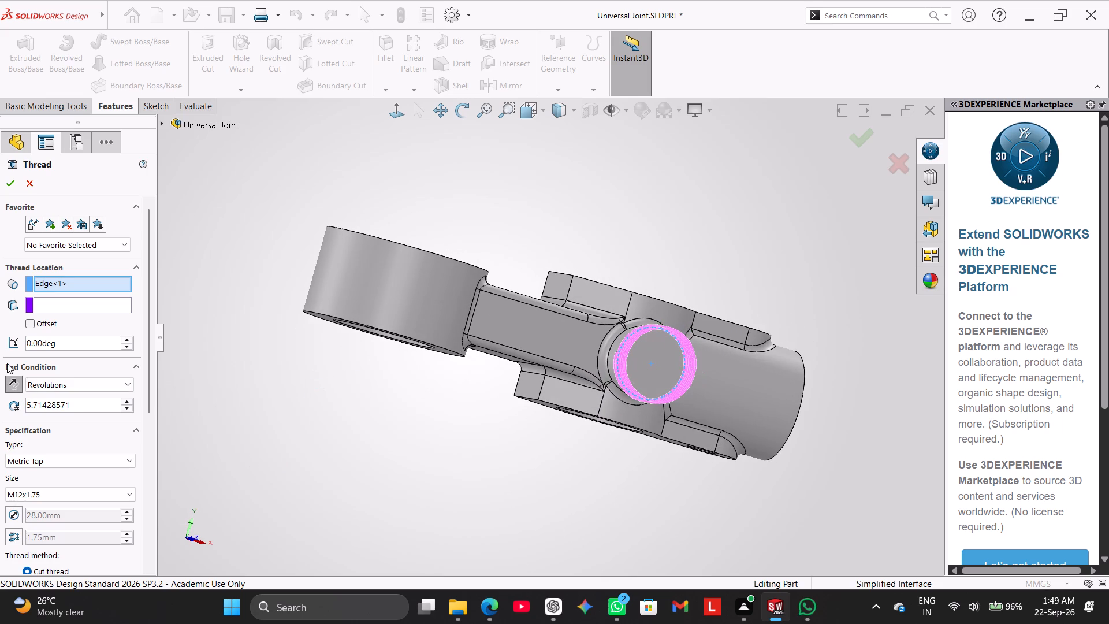
left_click(10, 382)
middle_click_drag(174, 410, 147, 445)
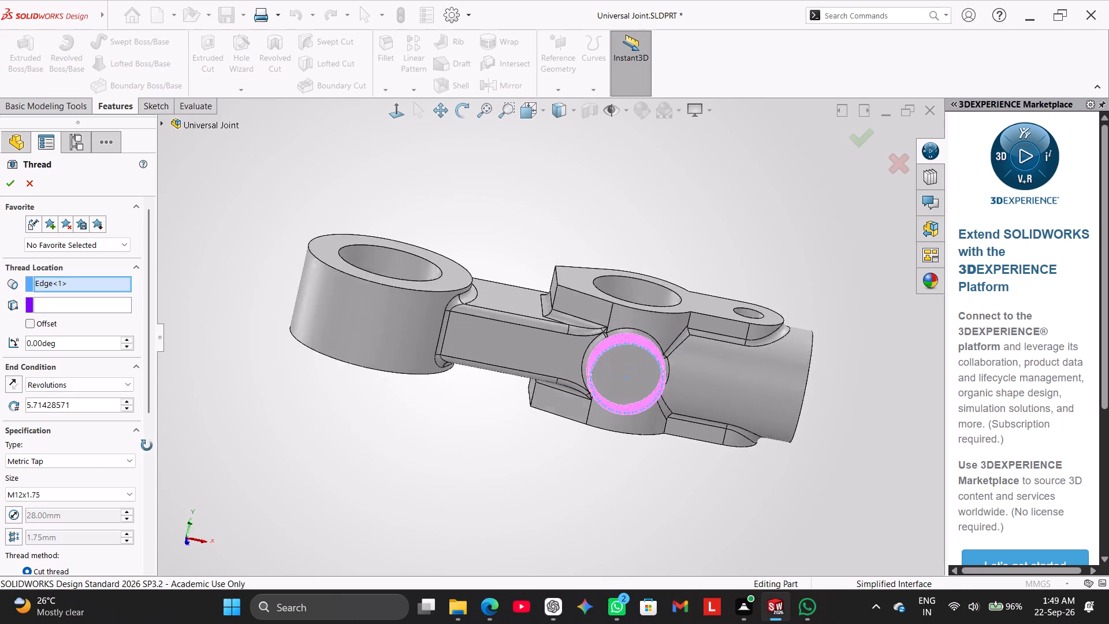
middle_click_drag(147, 445, 76, 398)
left_click(82, 385)
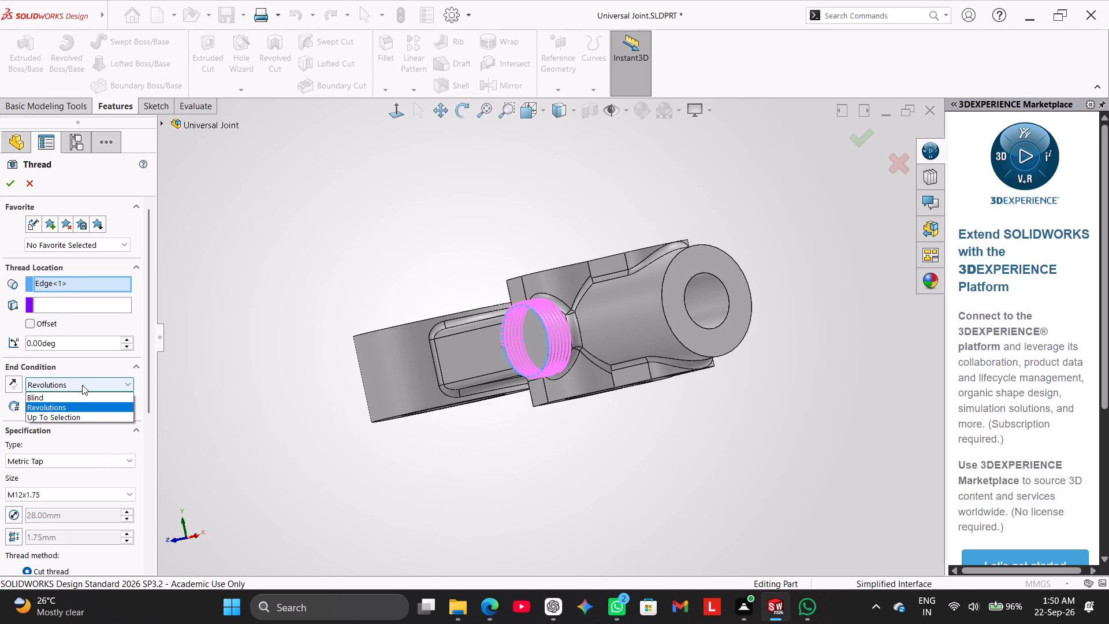
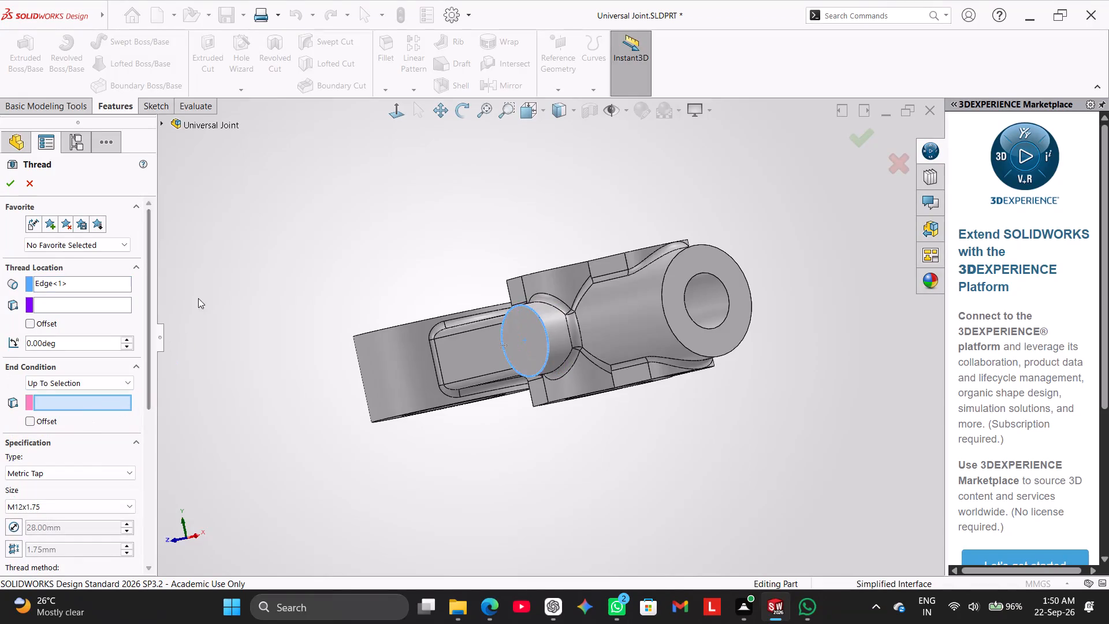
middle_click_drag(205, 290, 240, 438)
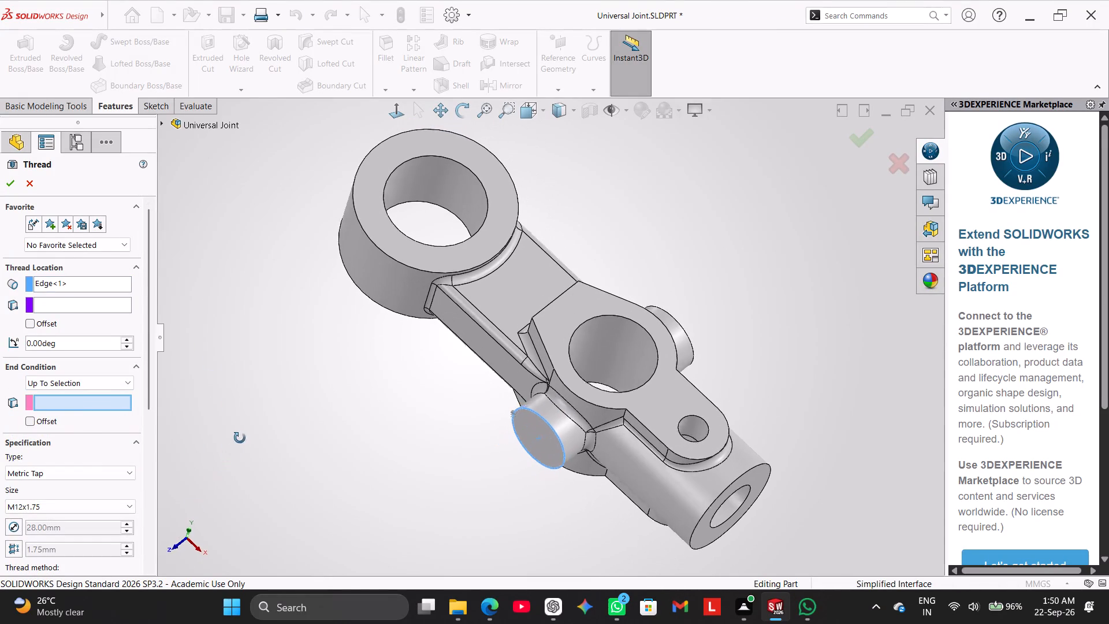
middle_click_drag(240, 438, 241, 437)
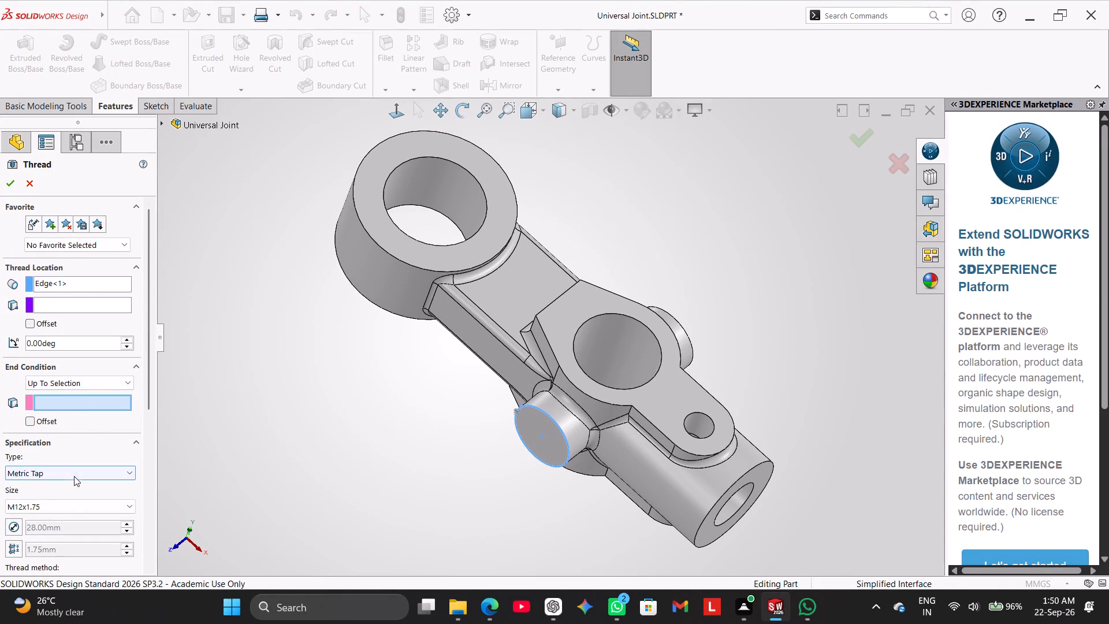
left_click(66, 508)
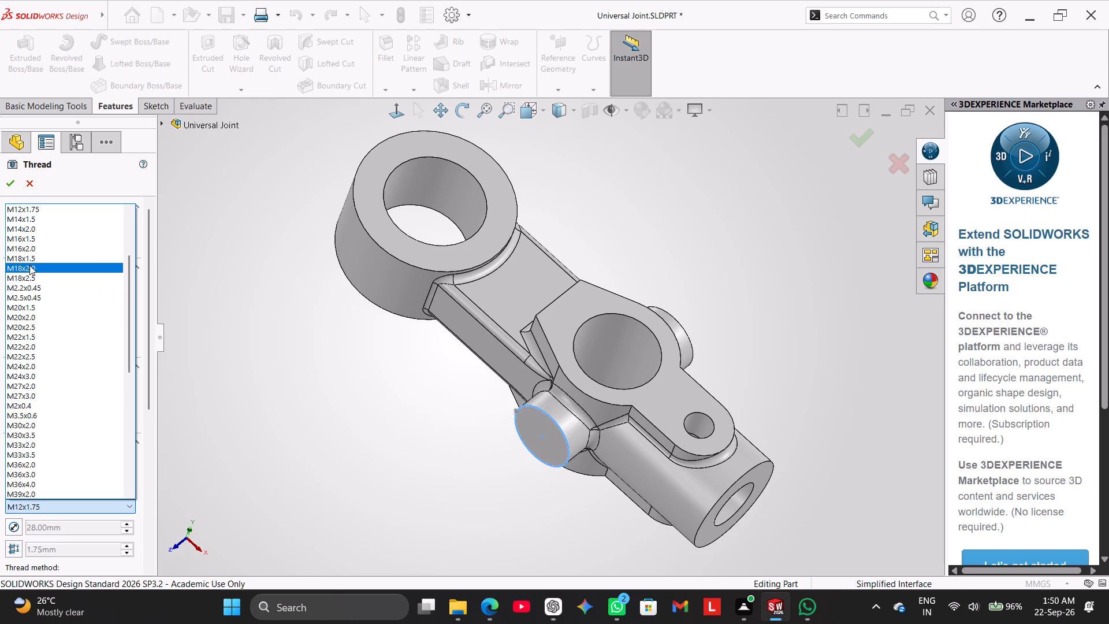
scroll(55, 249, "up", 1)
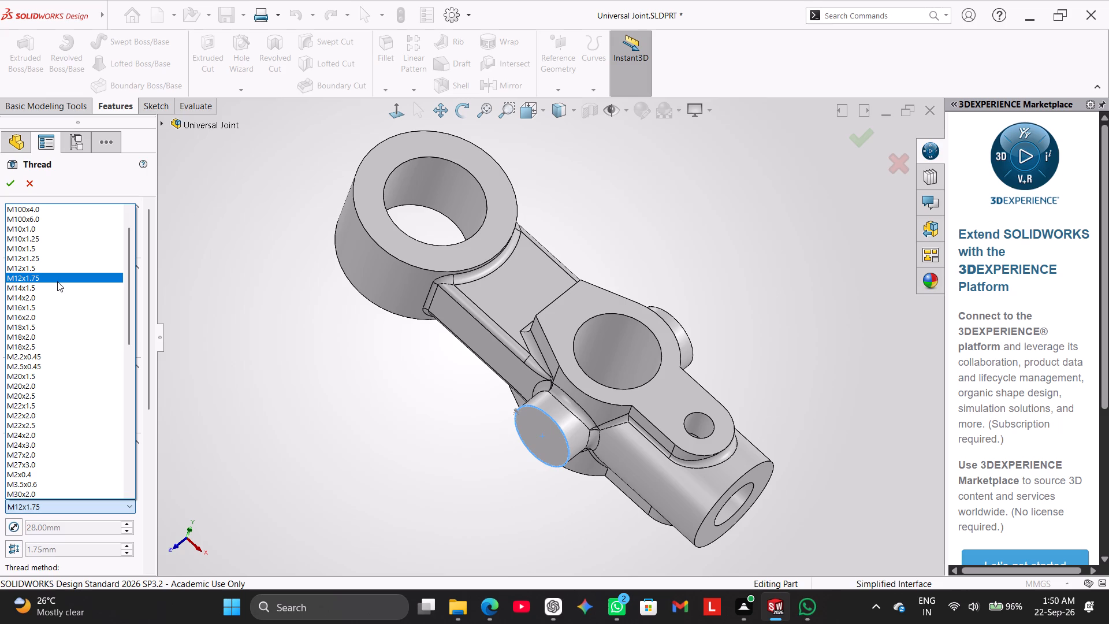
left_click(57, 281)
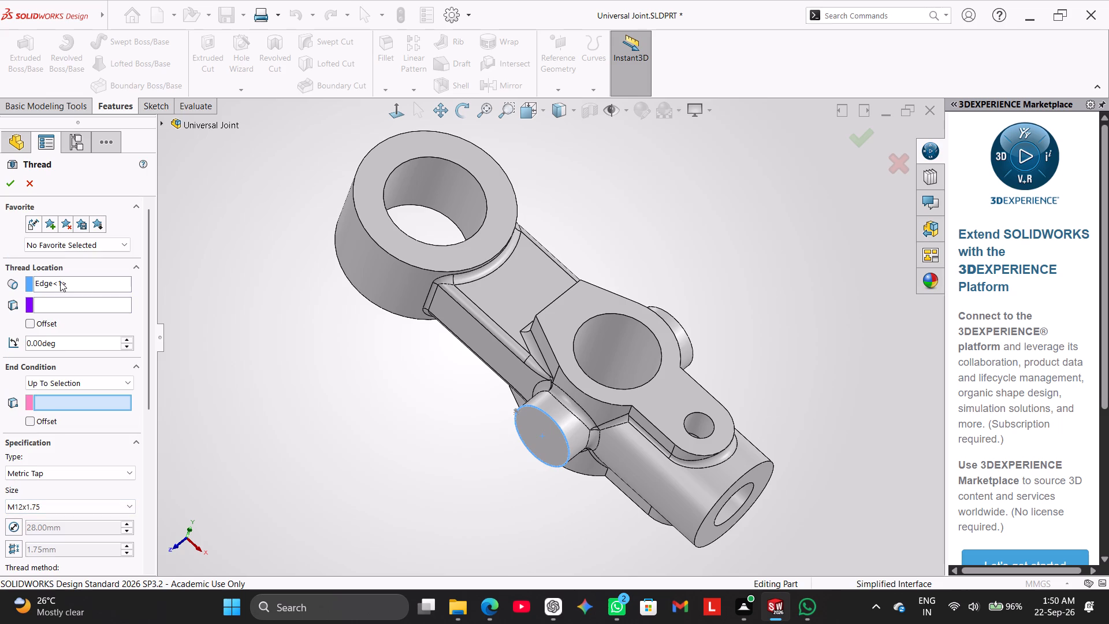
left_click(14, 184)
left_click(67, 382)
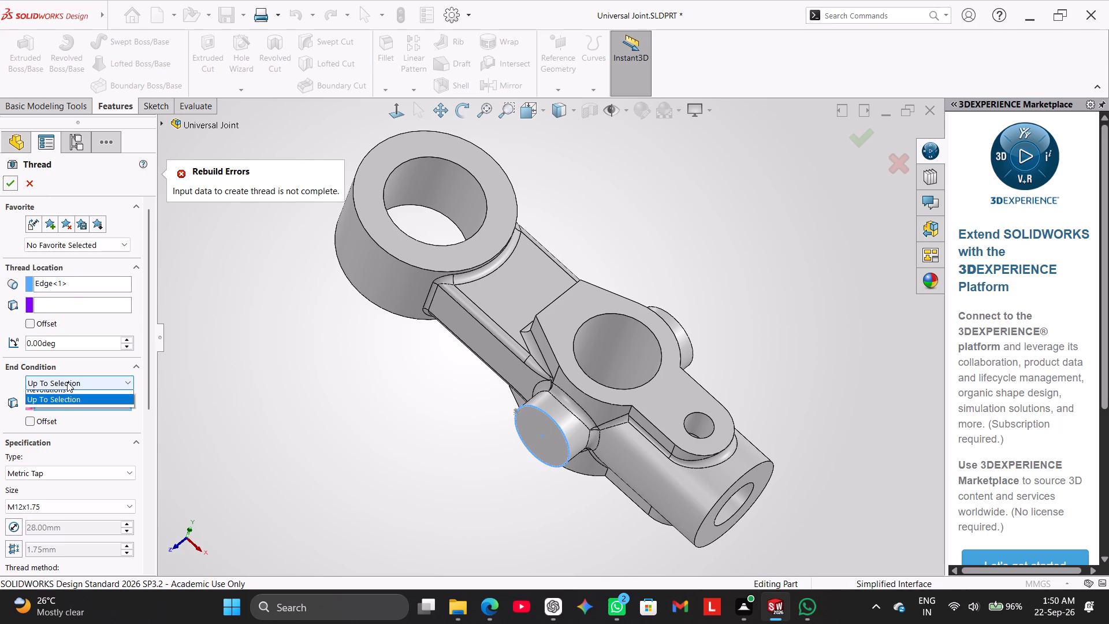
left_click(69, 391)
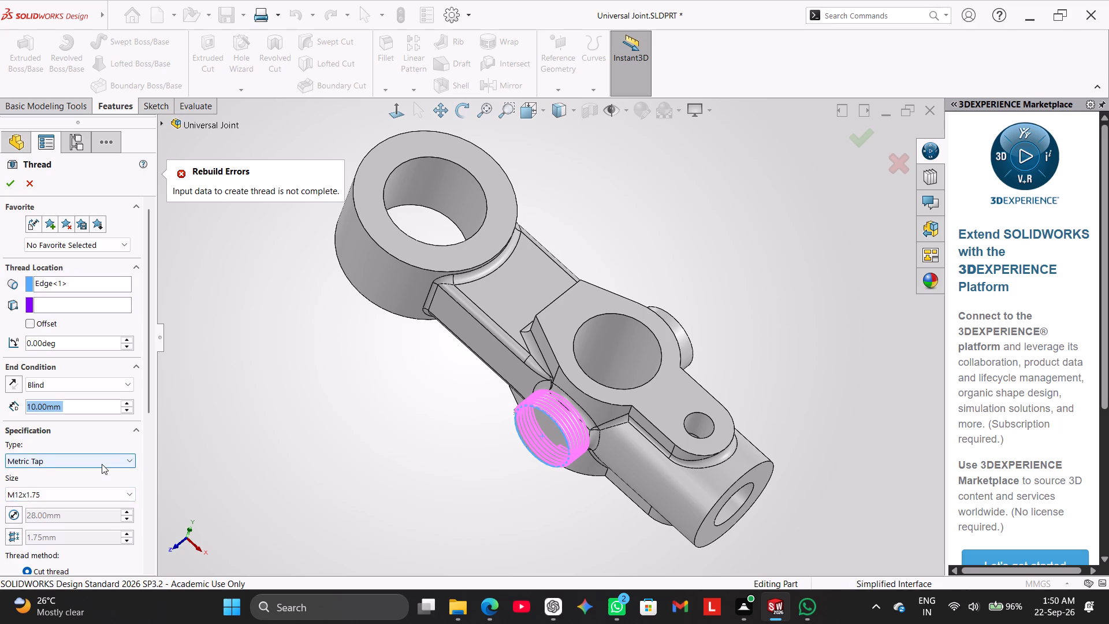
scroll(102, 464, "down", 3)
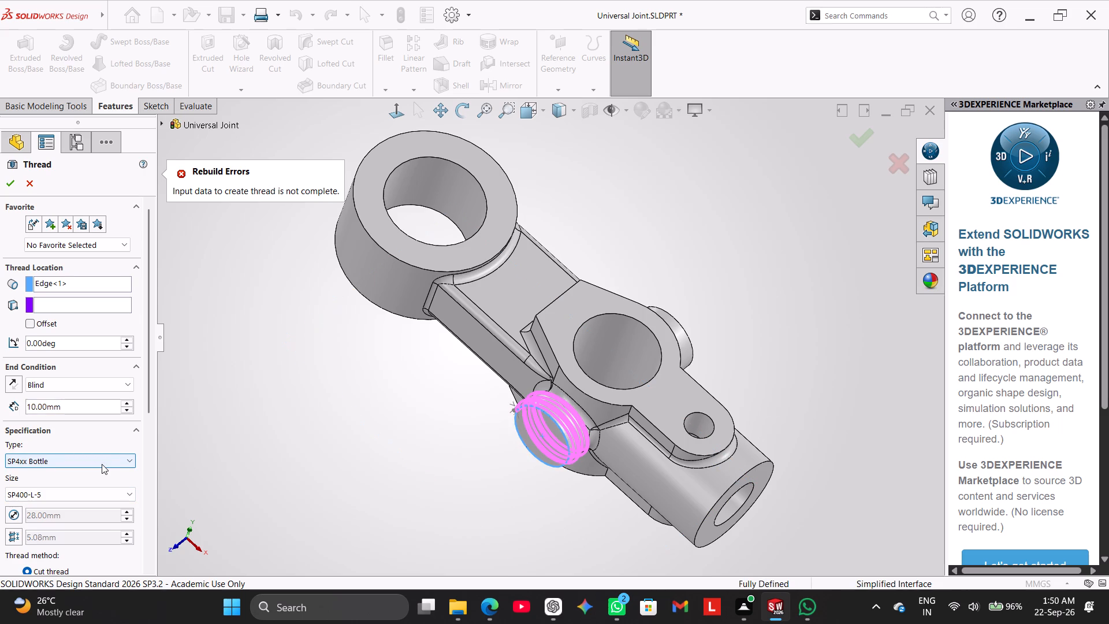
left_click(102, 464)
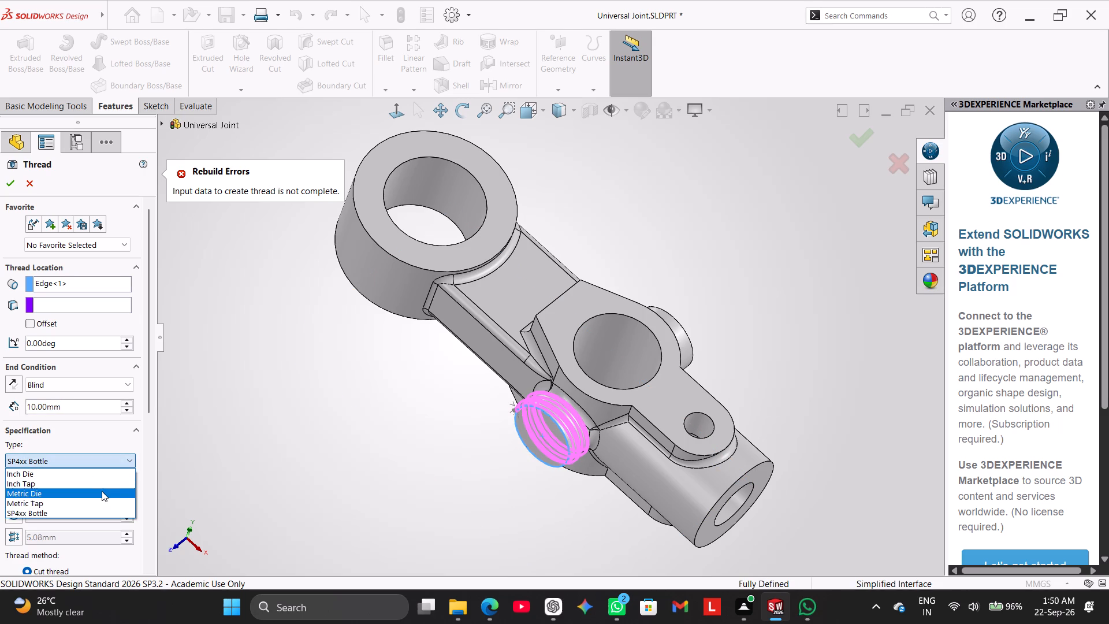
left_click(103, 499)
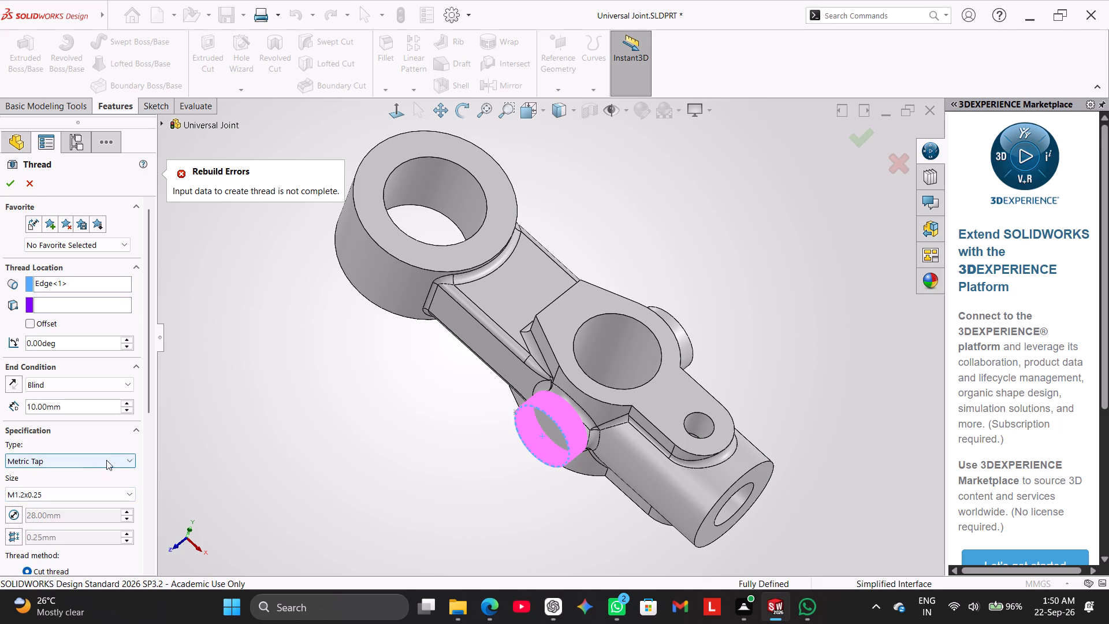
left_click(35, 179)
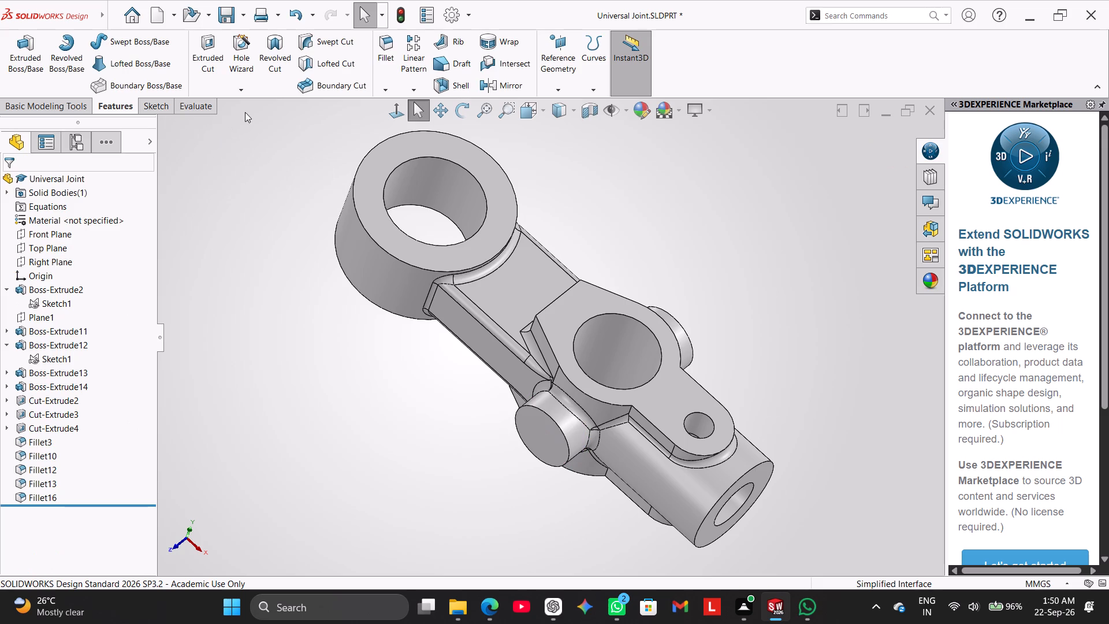
Start a new Thread feature on the Universal Joint part.
left_click(254, 92)
left_click(268, 132)
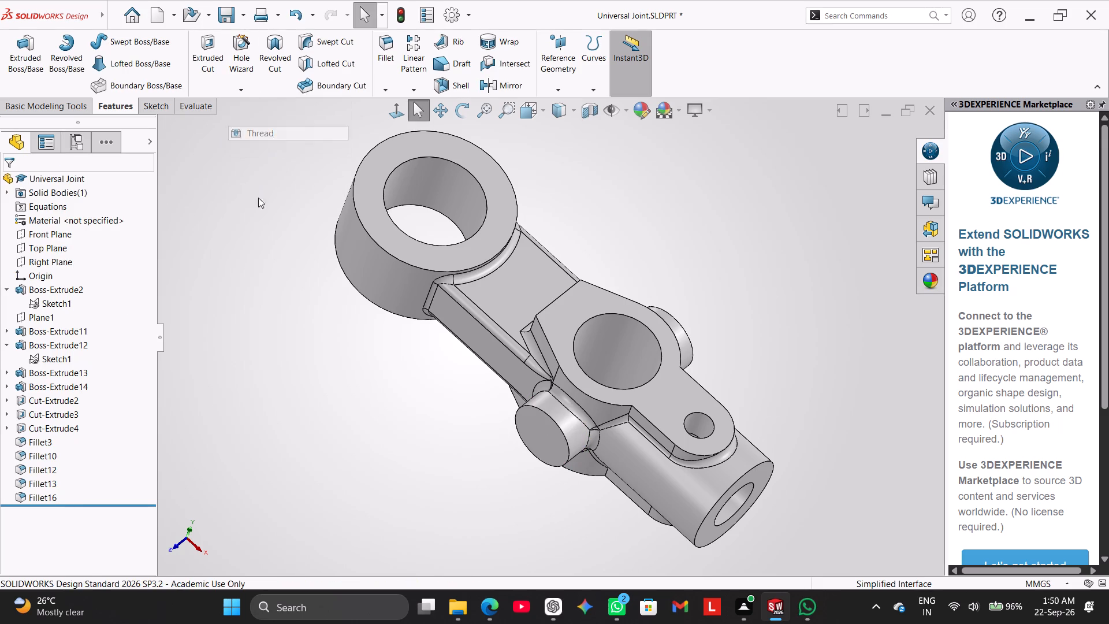
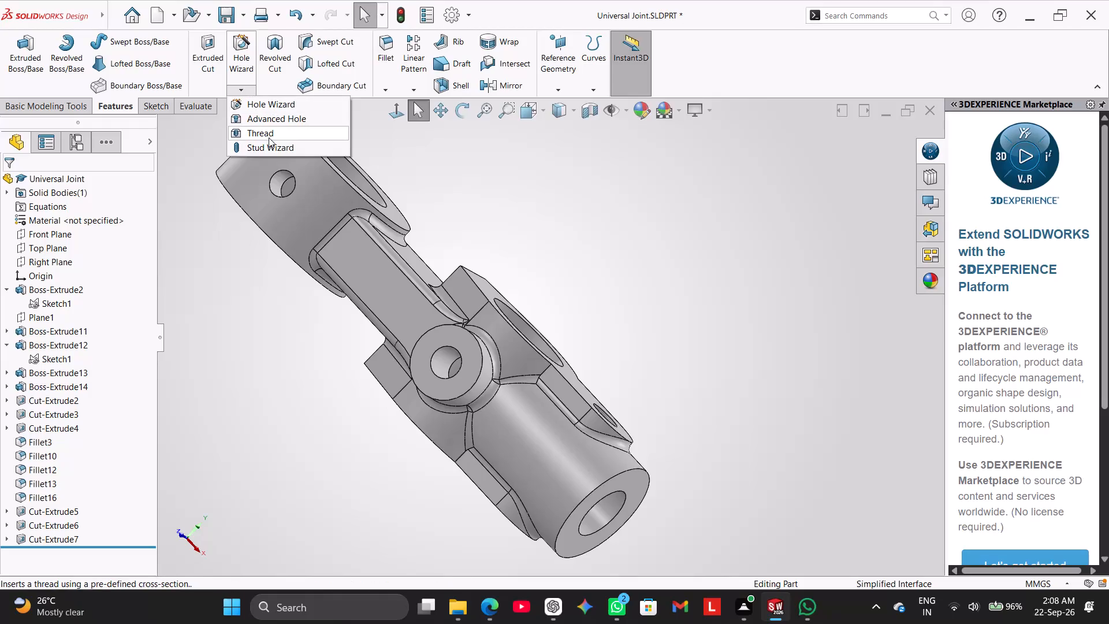
Cut a 25 mm blind M12x1.75 Metric Tap thread in one side boss's bore, using its circular edge and the boss's end face.
left_click(269, 137)
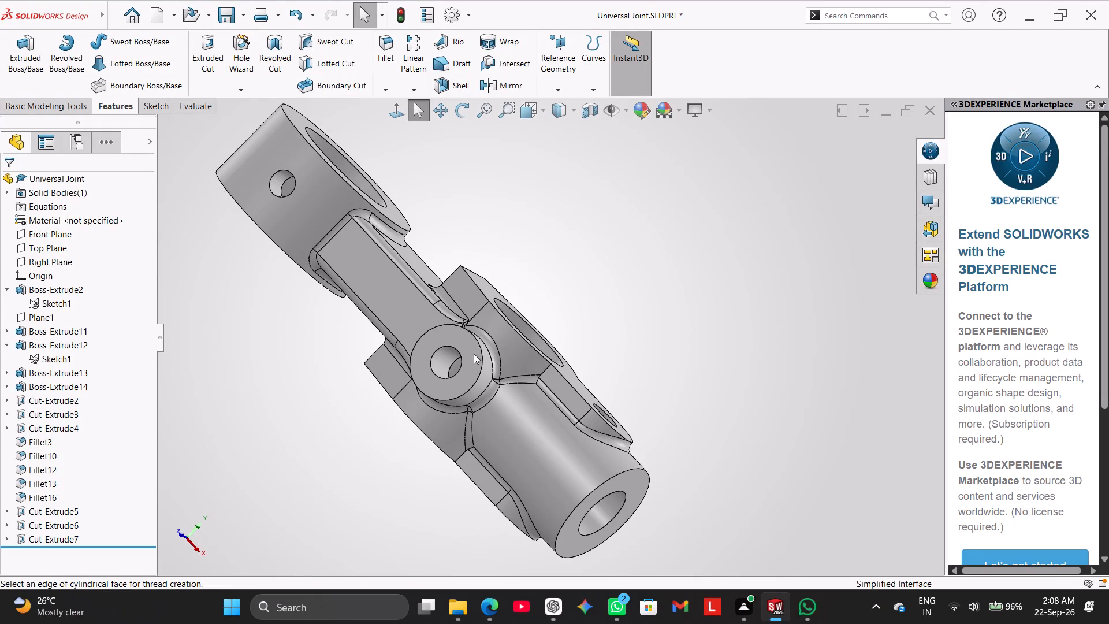
left_click(661, 320)
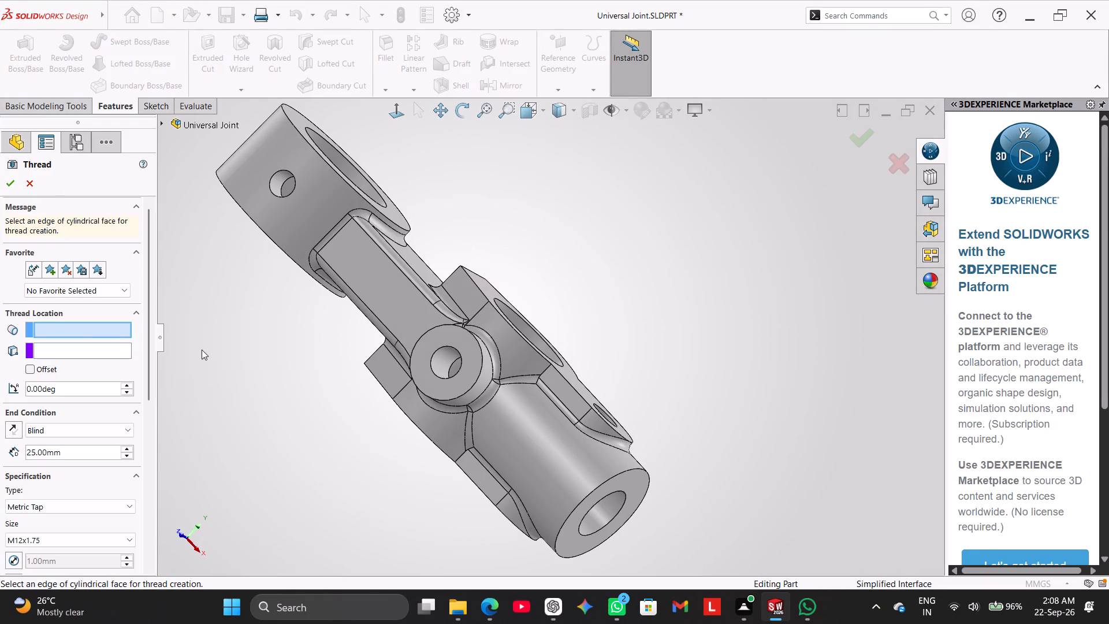
left_click(445, 347)
left_click(428, 339)
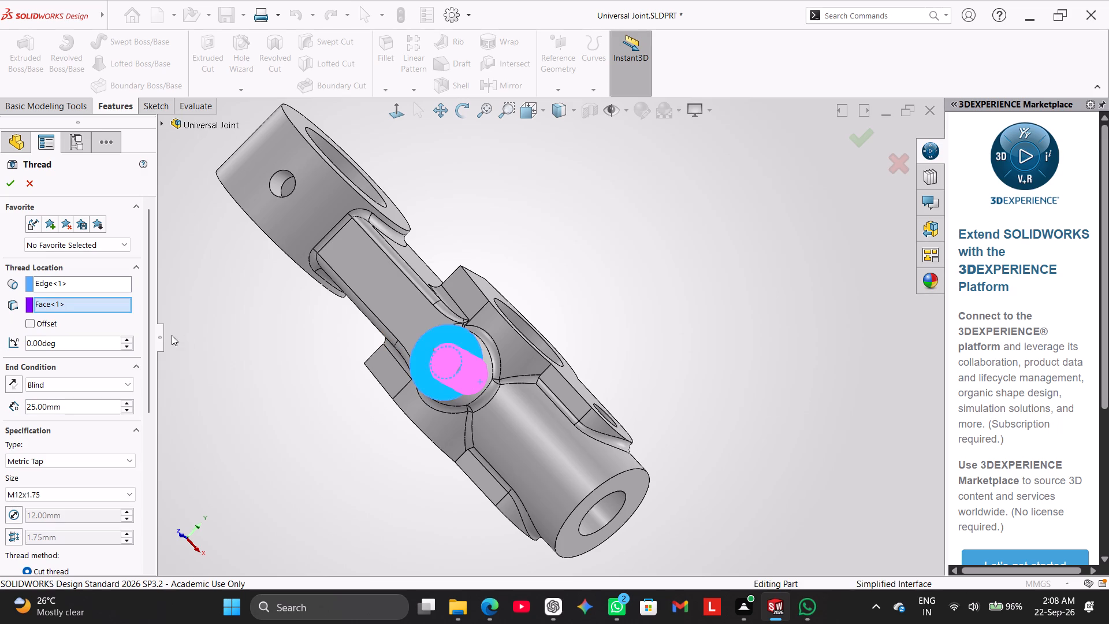
left_click(9, 185)
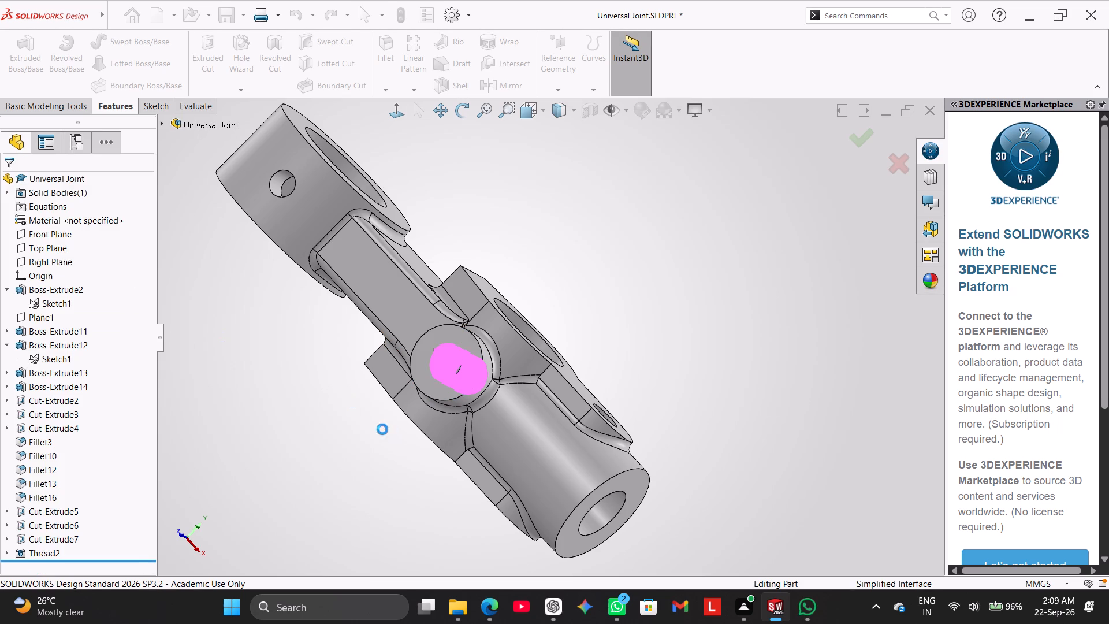
middle_click_drag(370, 429, 242, 493)
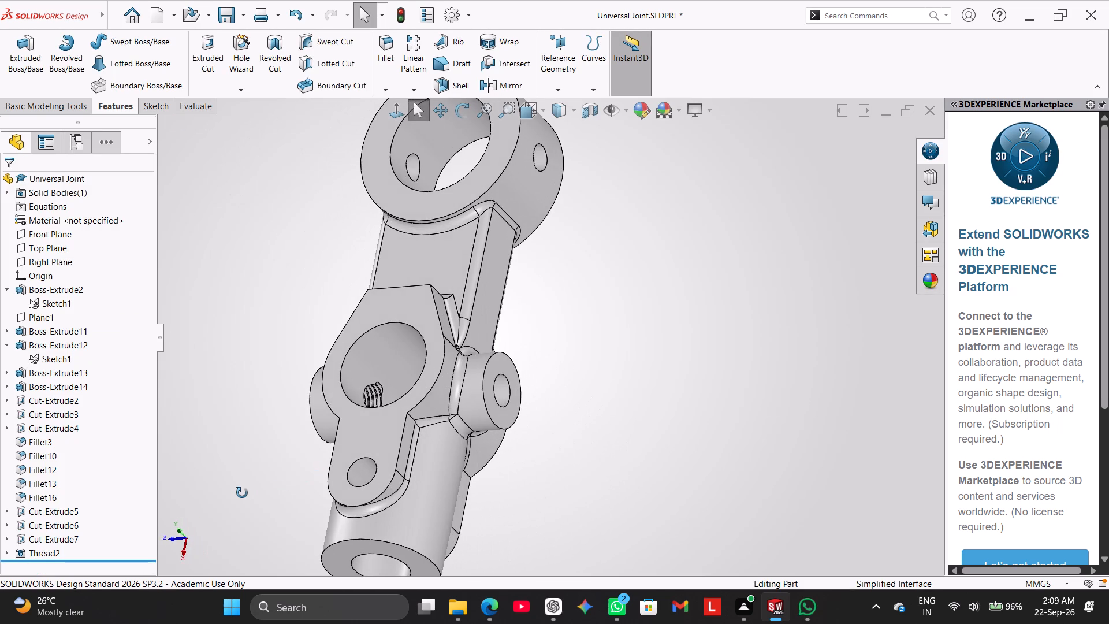
middle_click_drag(242, 493, 343, 488)
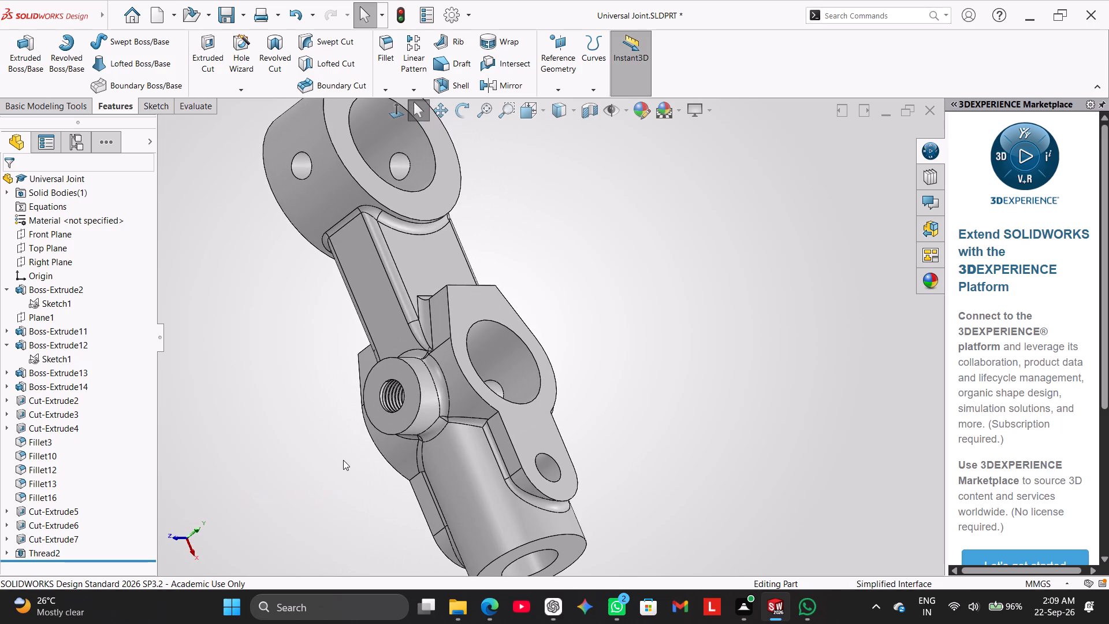
scroll(343, 460, "up", 1)
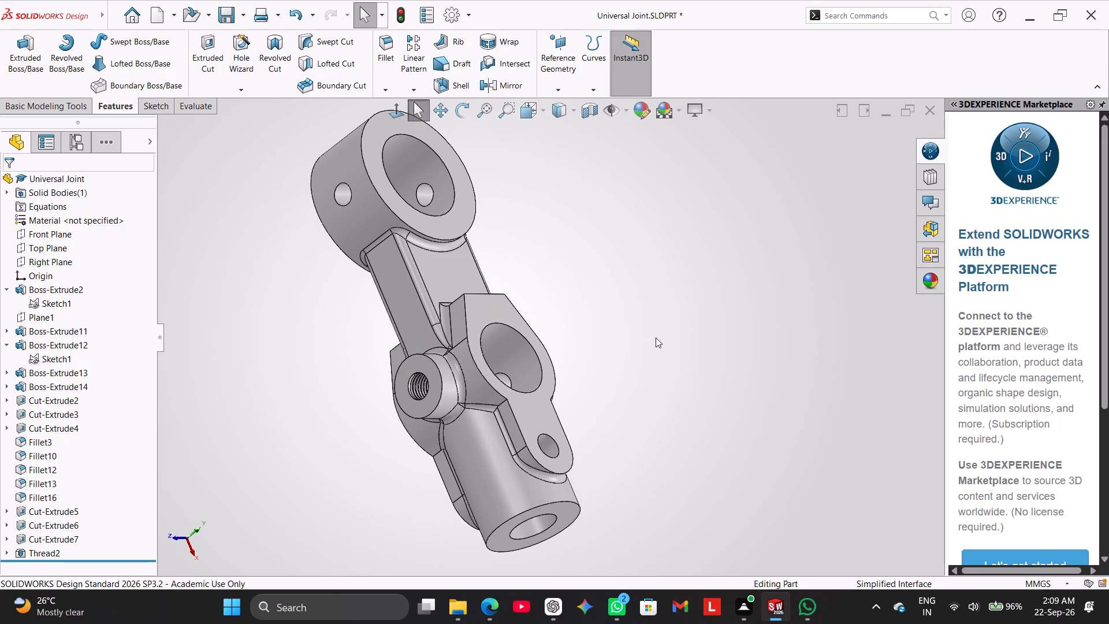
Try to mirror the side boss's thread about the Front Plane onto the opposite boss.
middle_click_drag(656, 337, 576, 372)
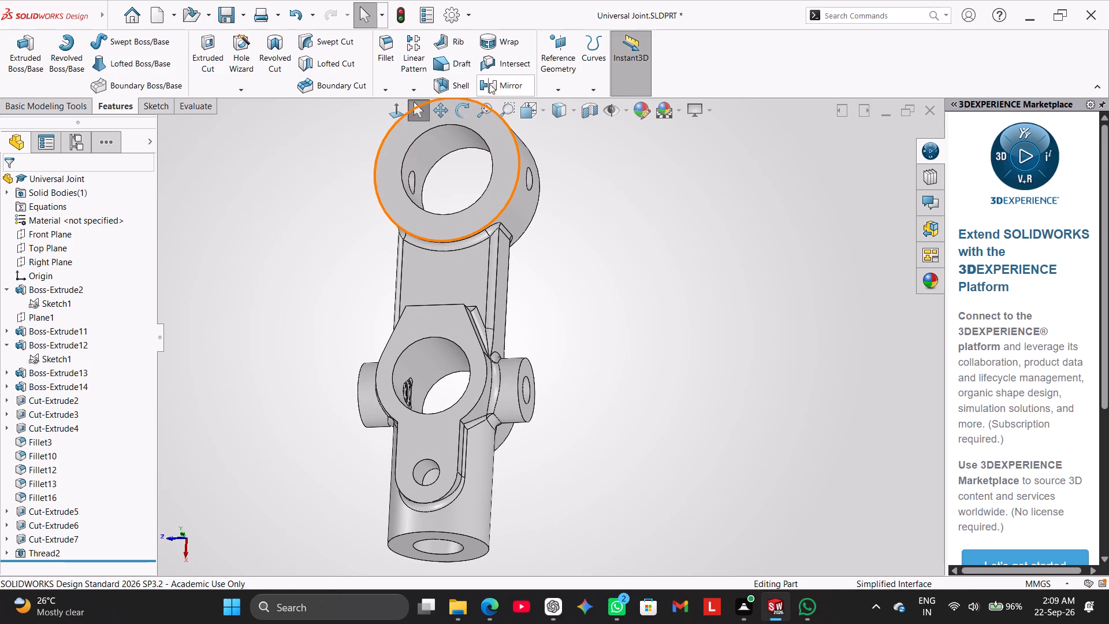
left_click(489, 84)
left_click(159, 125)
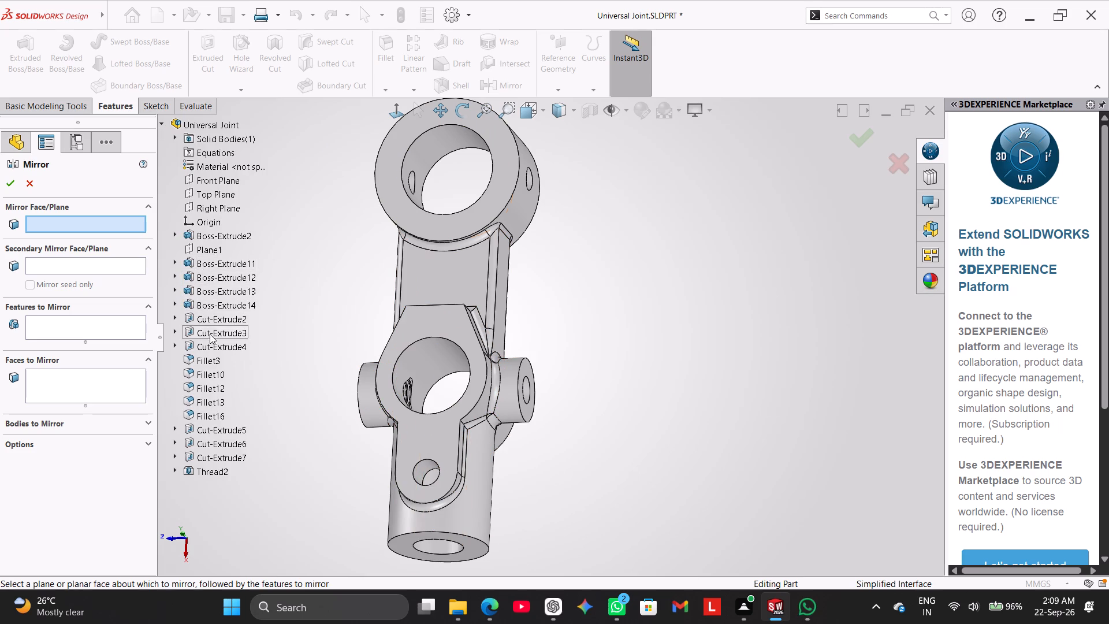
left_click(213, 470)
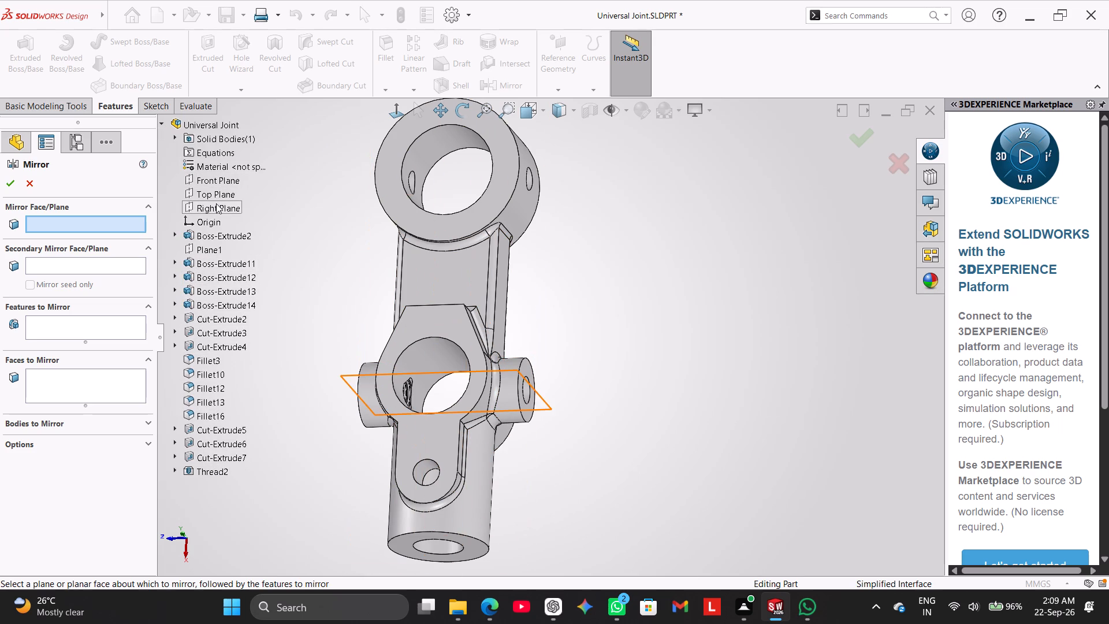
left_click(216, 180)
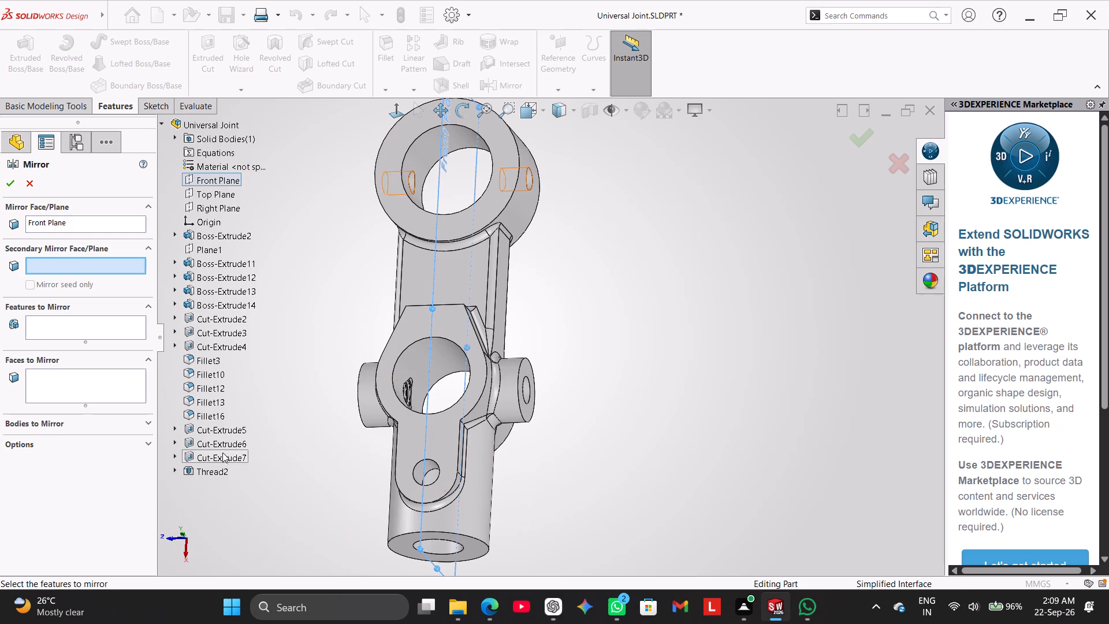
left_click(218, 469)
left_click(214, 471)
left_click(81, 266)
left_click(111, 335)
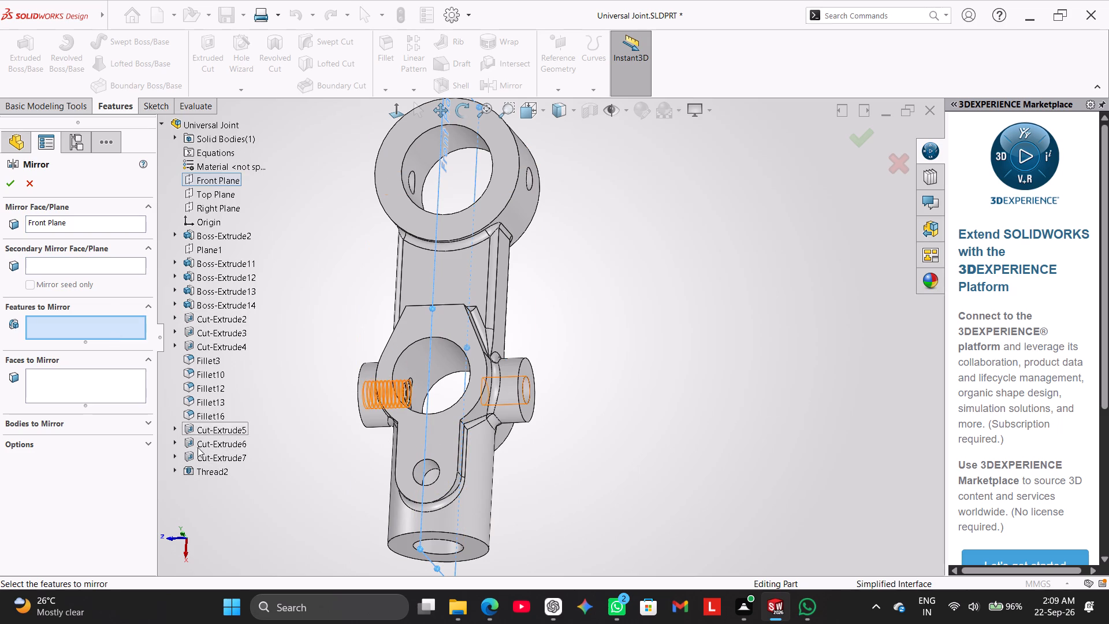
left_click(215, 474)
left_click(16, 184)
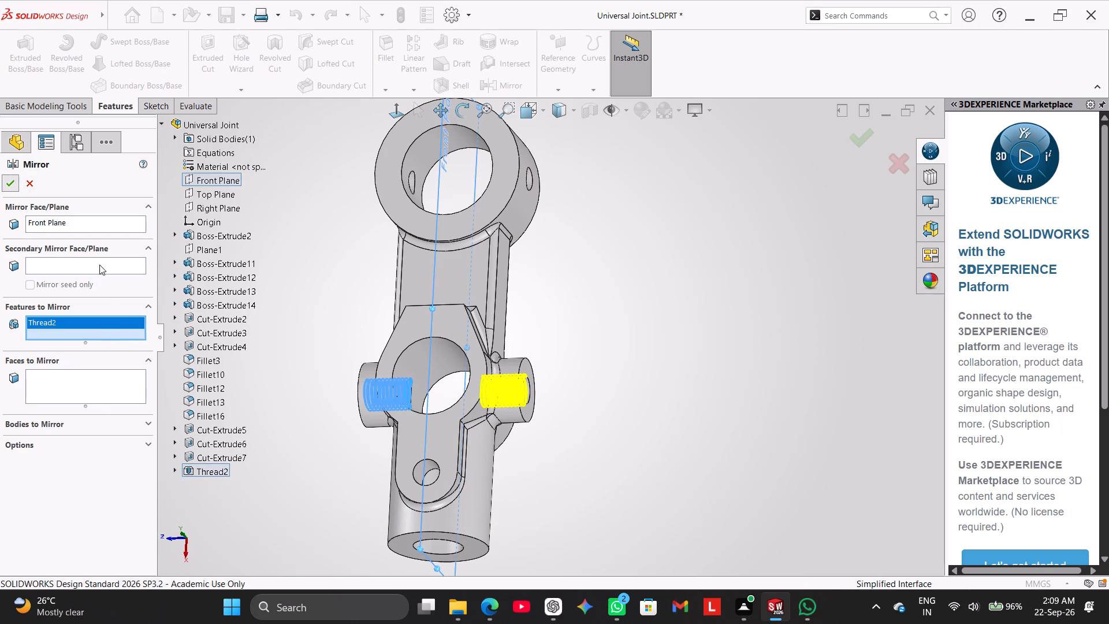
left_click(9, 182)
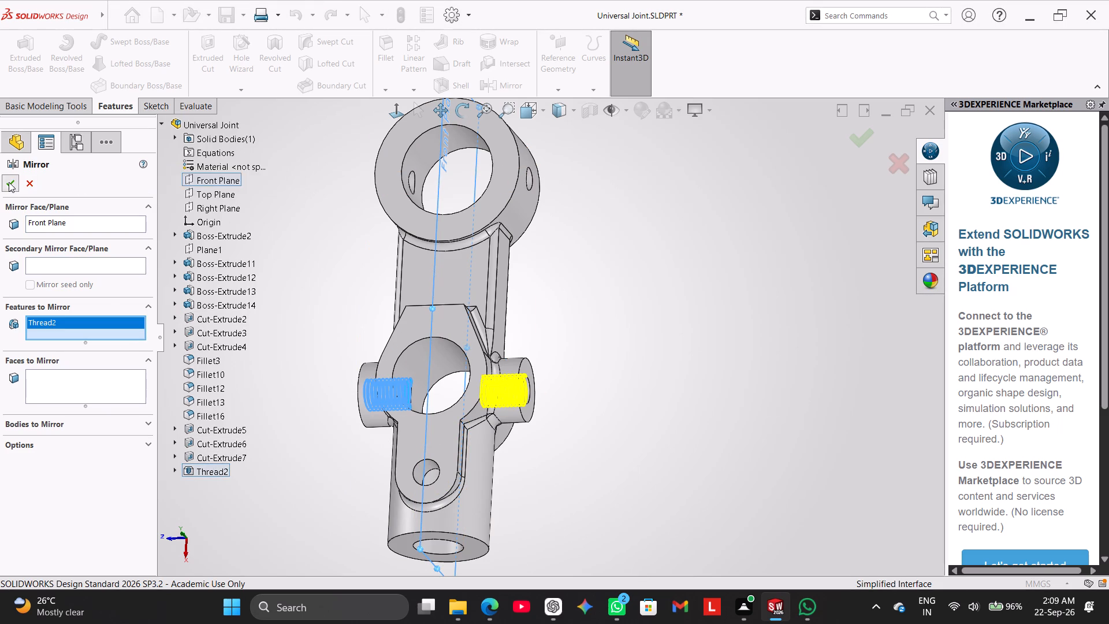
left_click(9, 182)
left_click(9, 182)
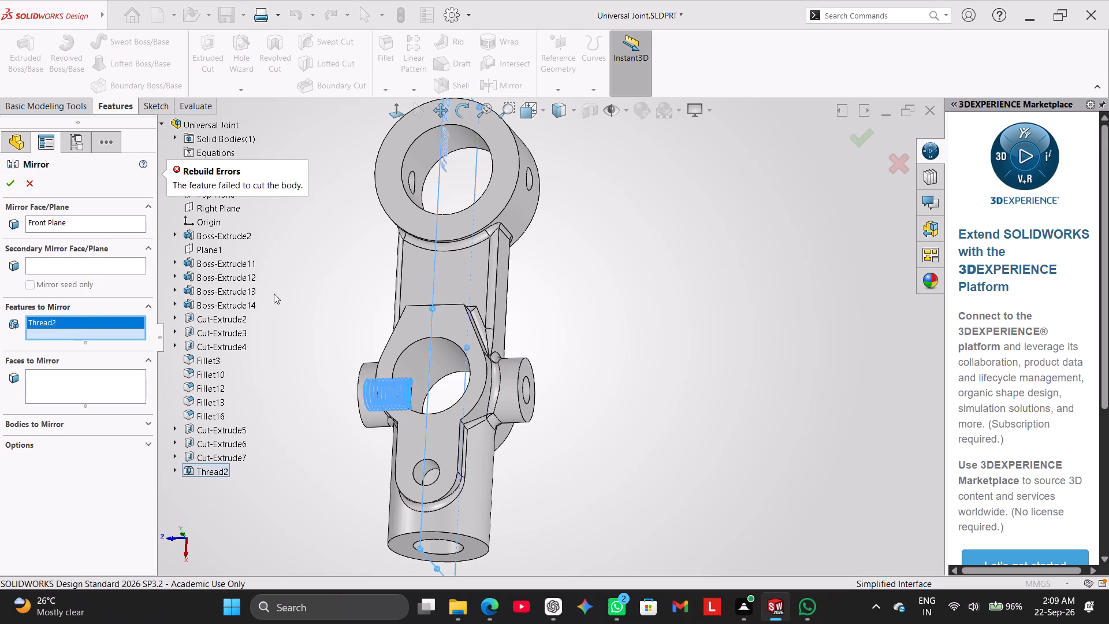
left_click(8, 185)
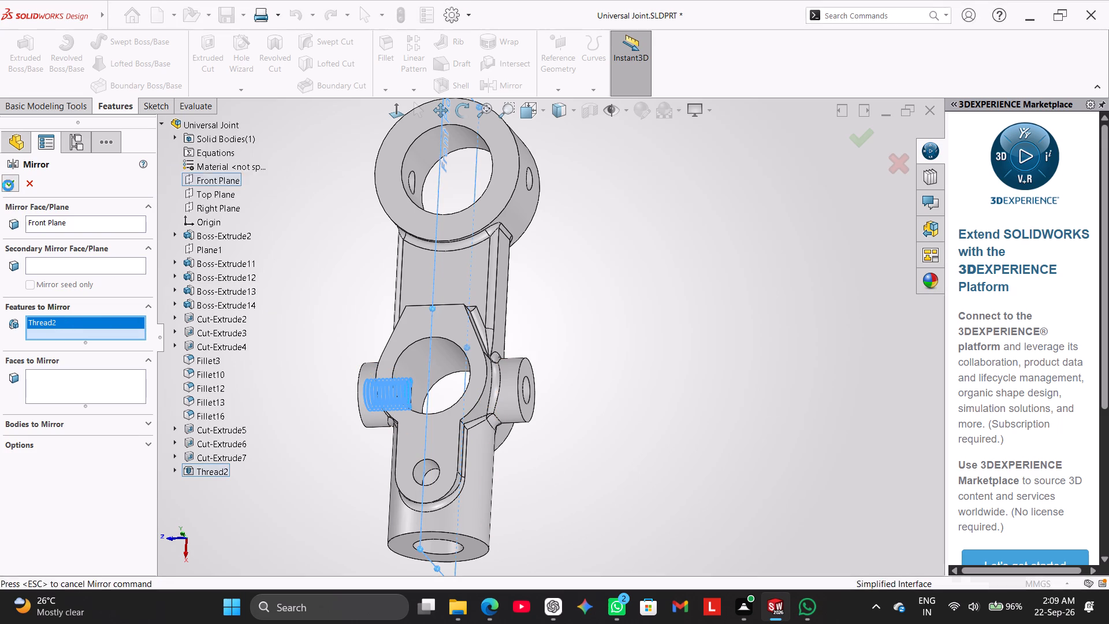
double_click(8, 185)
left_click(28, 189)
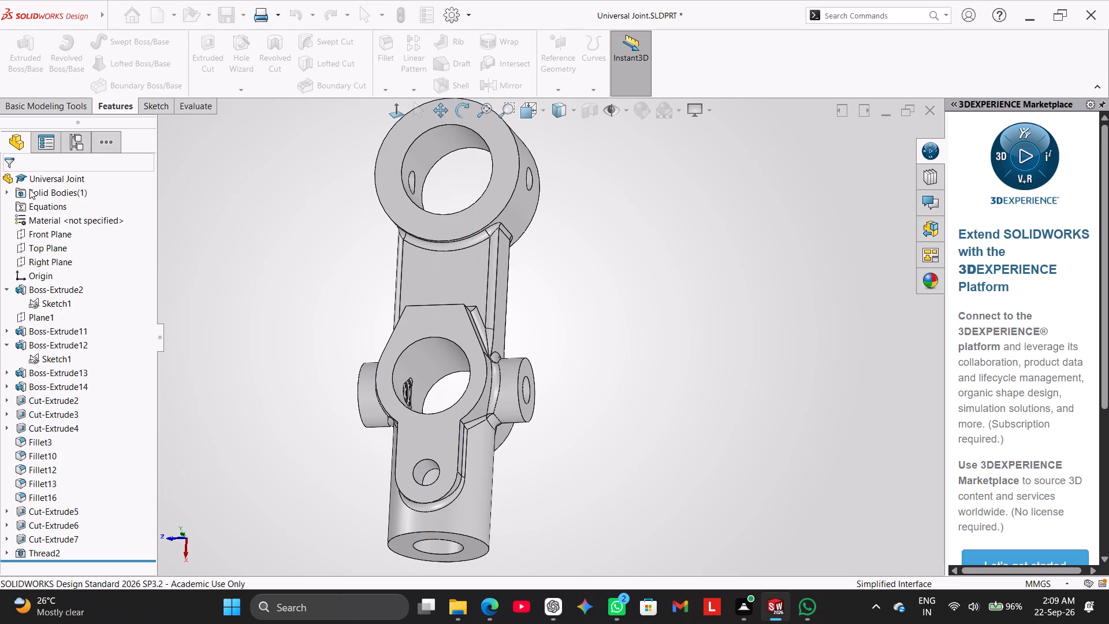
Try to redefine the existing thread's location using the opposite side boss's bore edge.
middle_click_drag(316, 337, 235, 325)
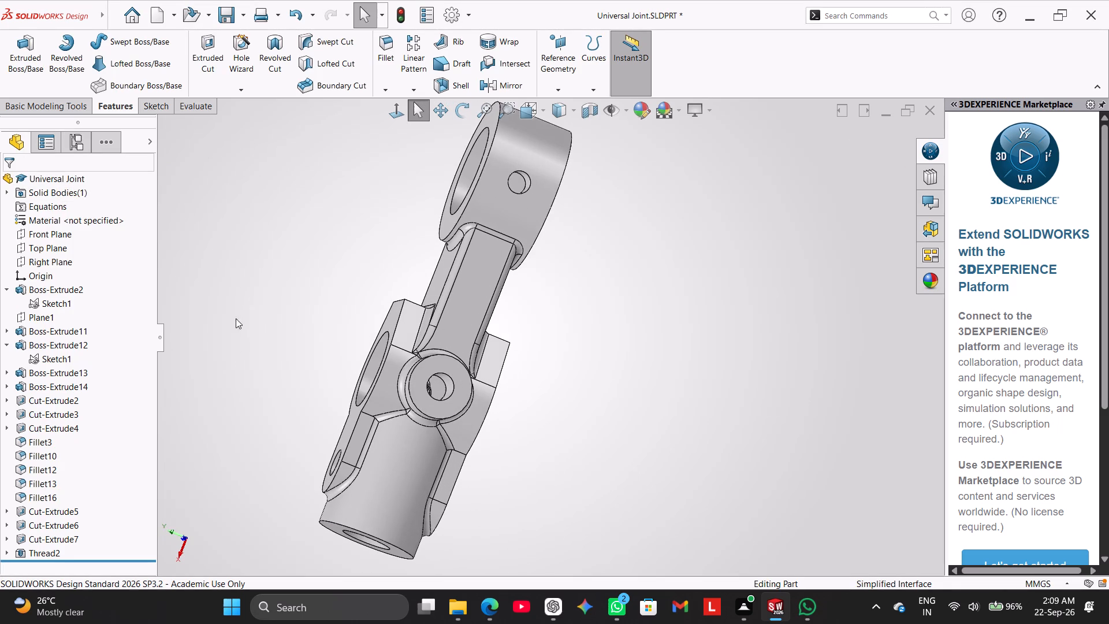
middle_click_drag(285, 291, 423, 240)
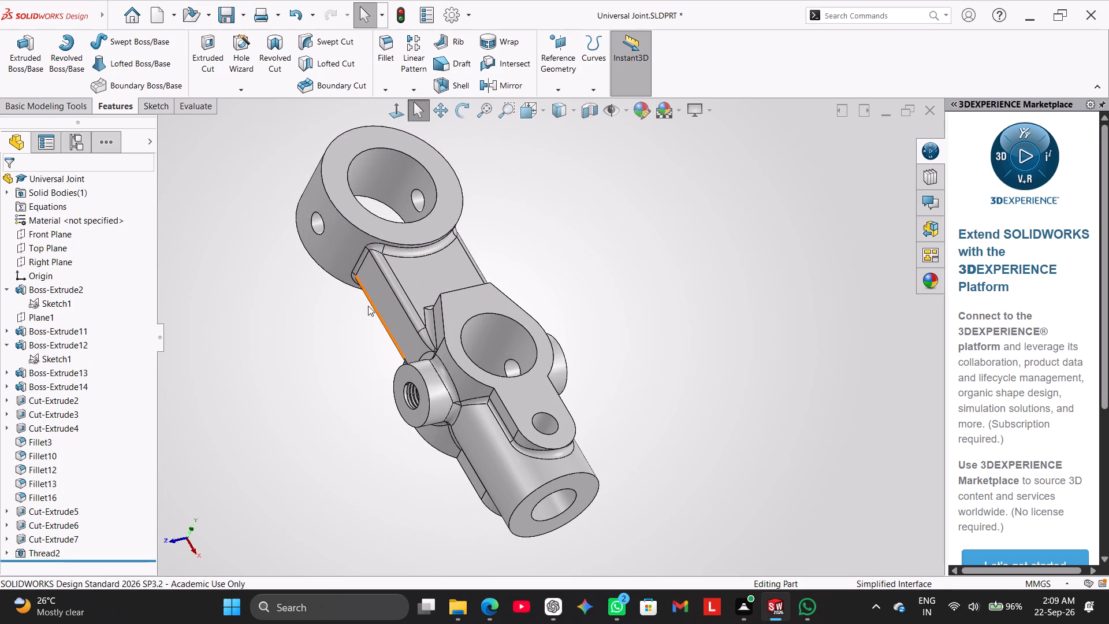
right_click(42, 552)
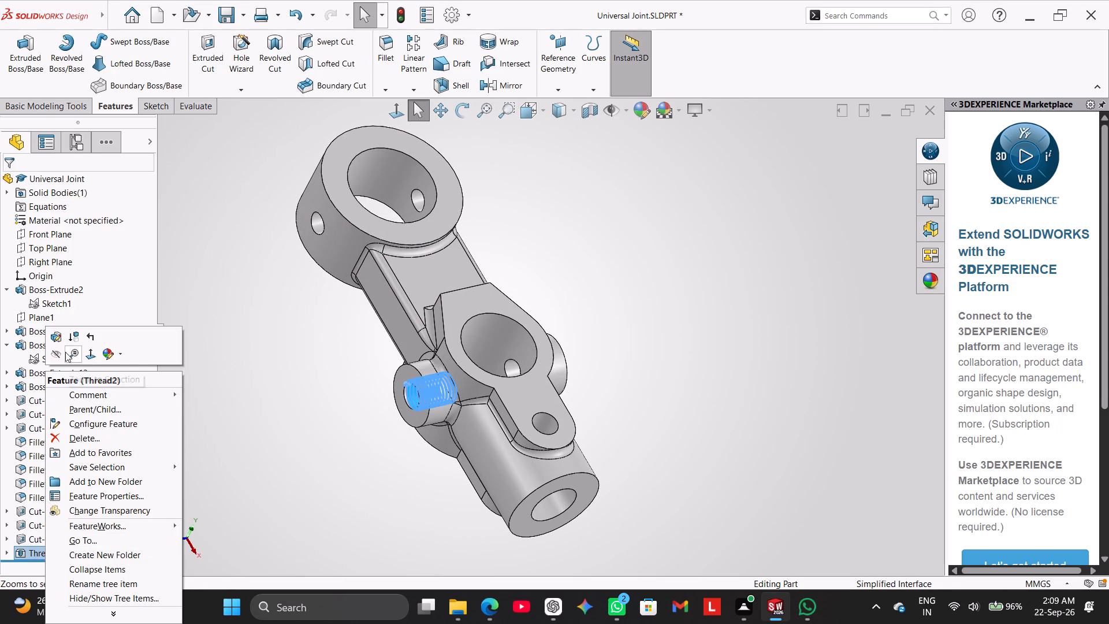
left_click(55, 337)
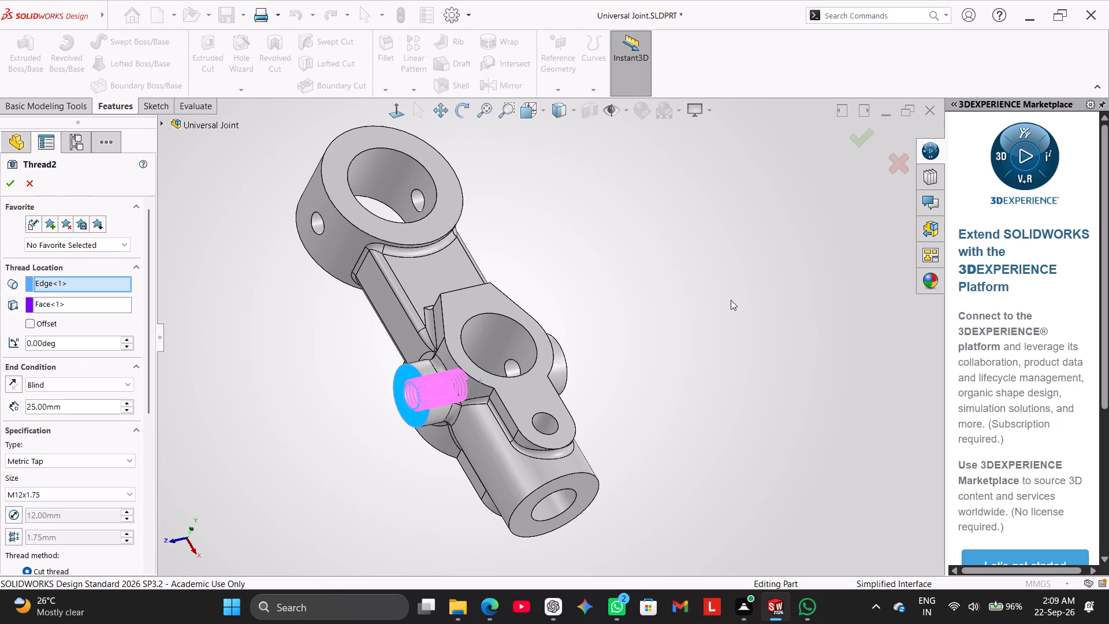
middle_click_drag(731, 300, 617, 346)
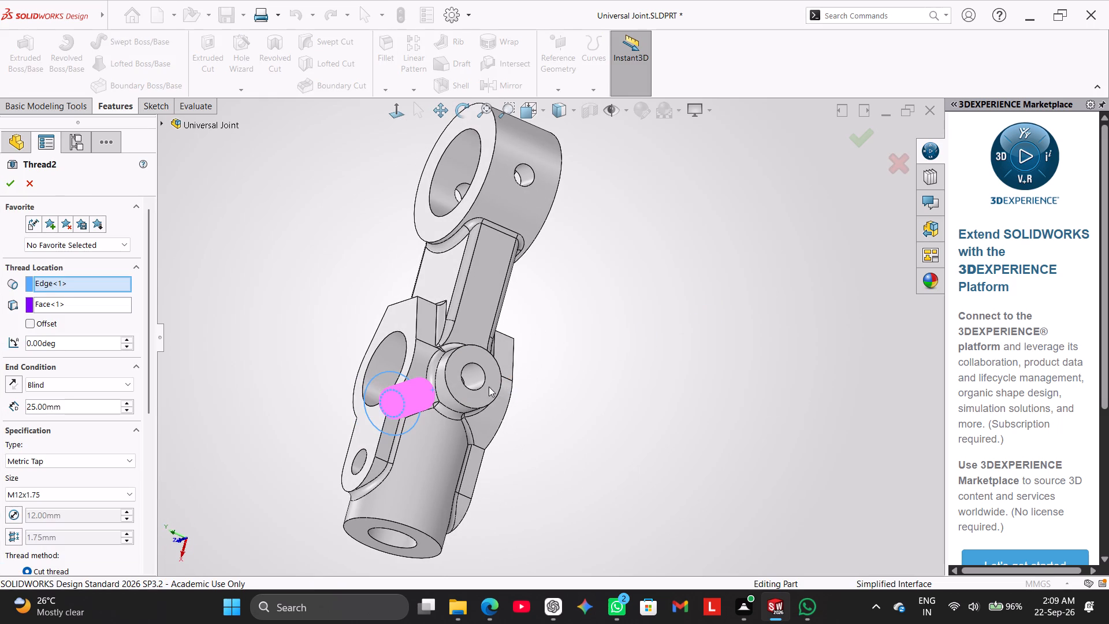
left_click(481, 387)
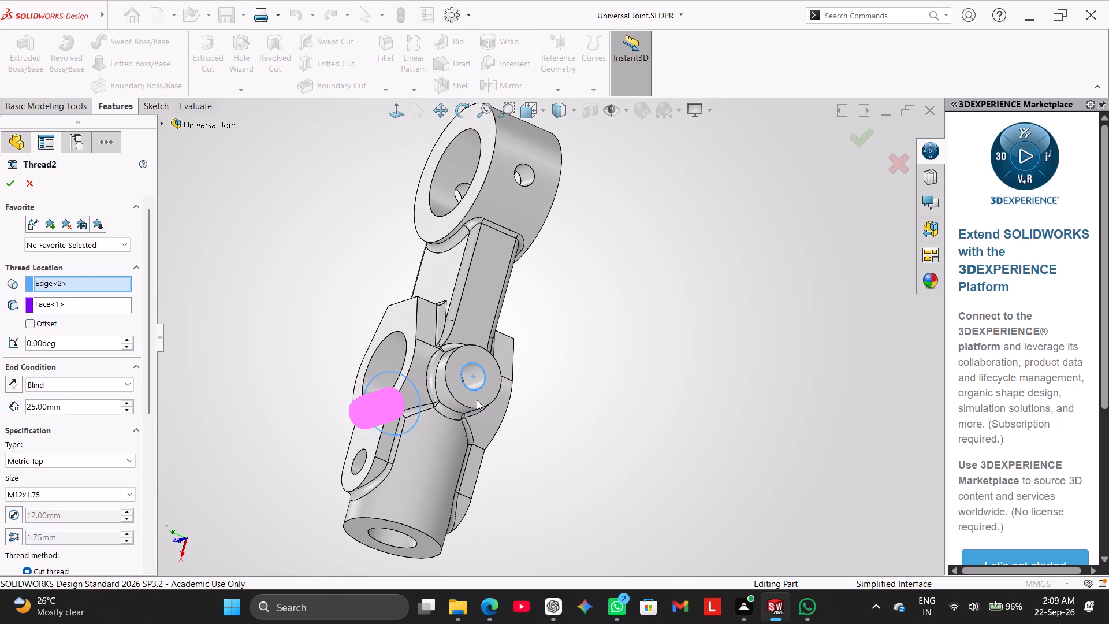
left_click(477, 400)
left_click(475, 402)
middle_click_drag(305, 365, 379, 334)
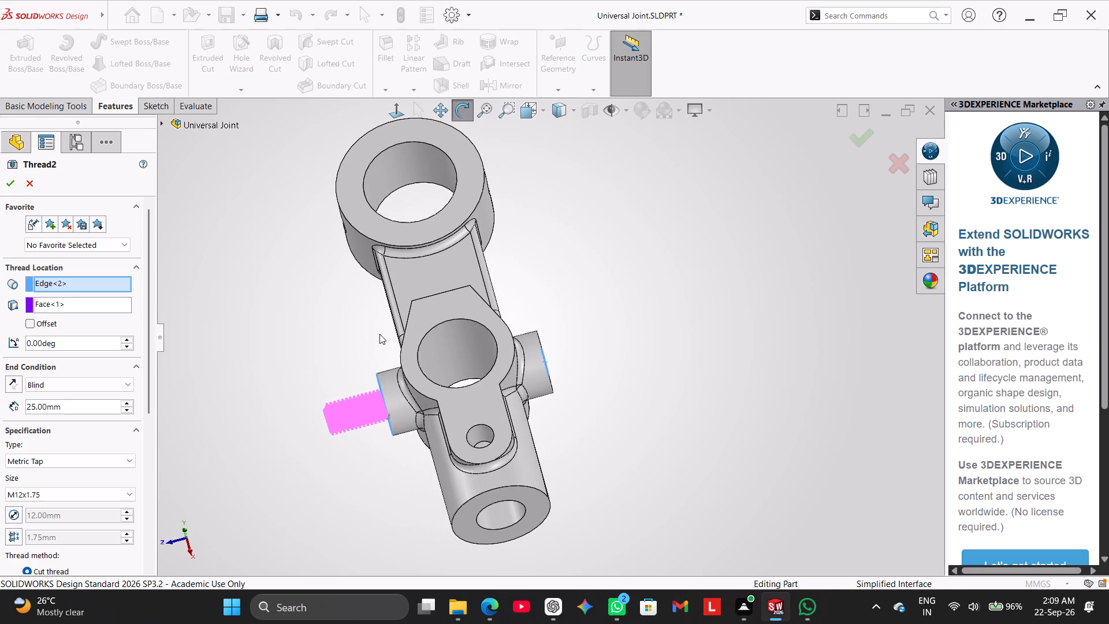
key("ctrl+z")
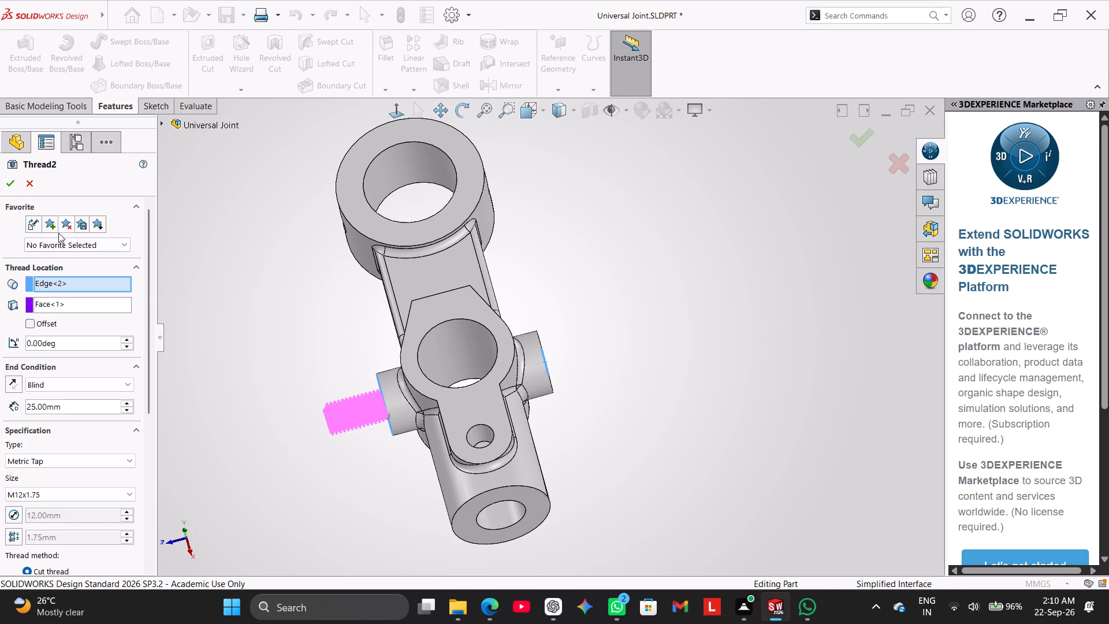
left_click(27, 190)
Cut a separate 25 mm blind M12x1.75 Metric Tap thread from the bore edge of the opposite, unthreaded side boss.
left_click(245, 86)
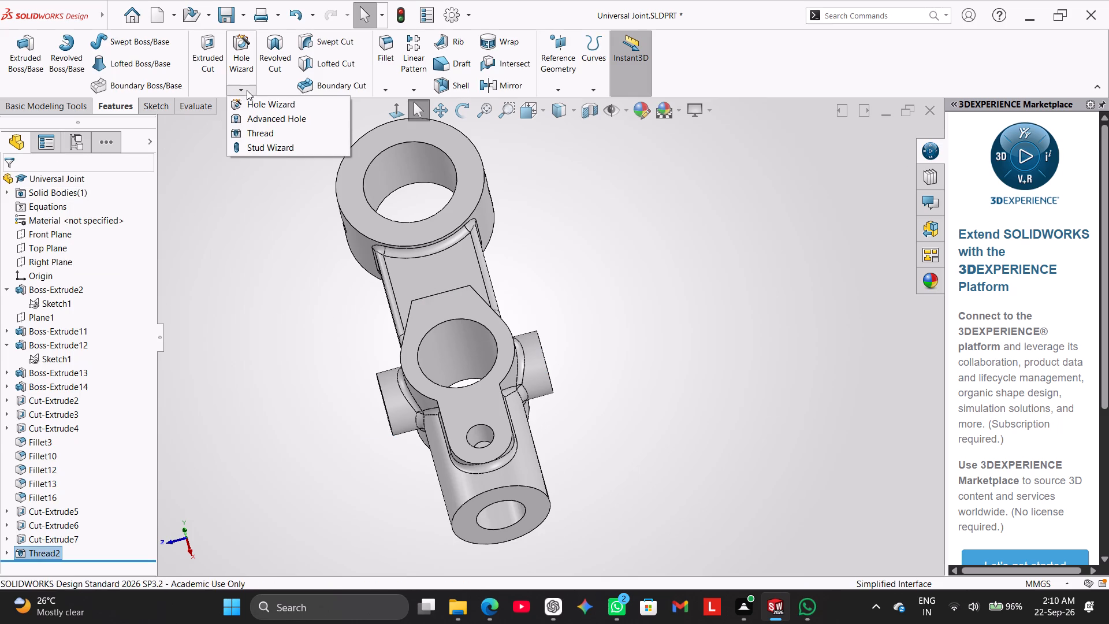
left_click(267, 127)
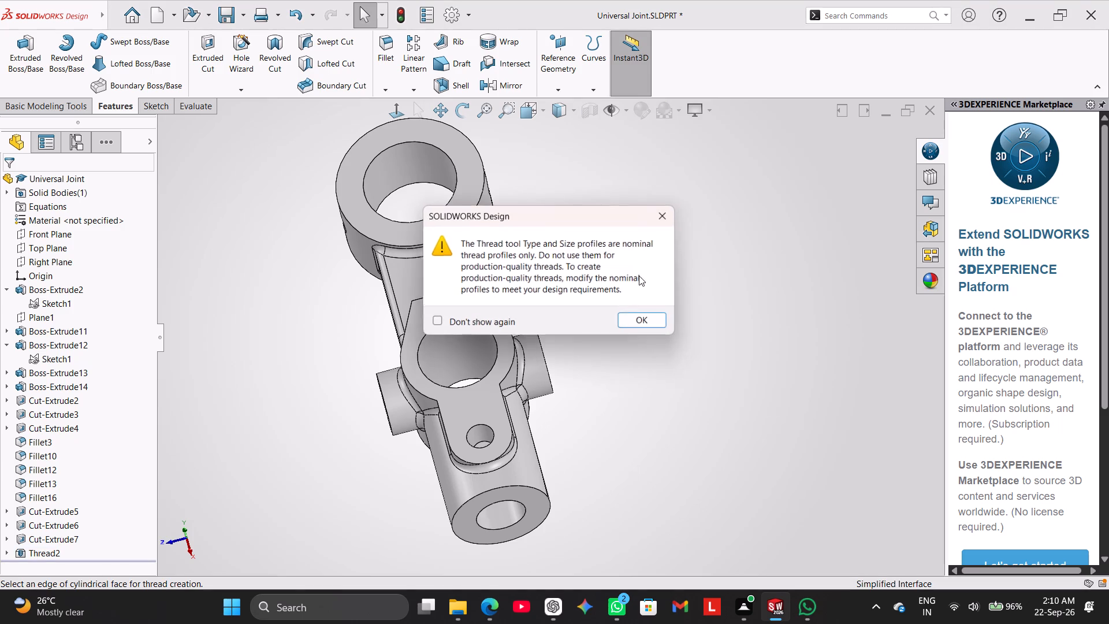
left_click(639, 317)
middle_click_drag(639, 317, 565, 336)
left_click(466, 383)
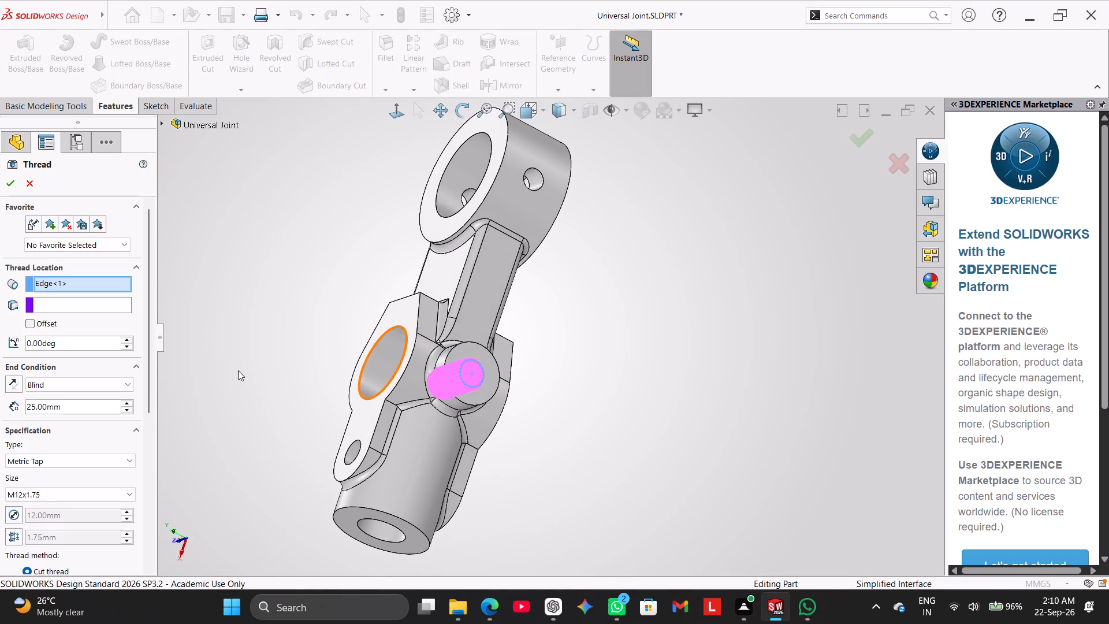
middle_click_drag(244, 370, 301, 356)
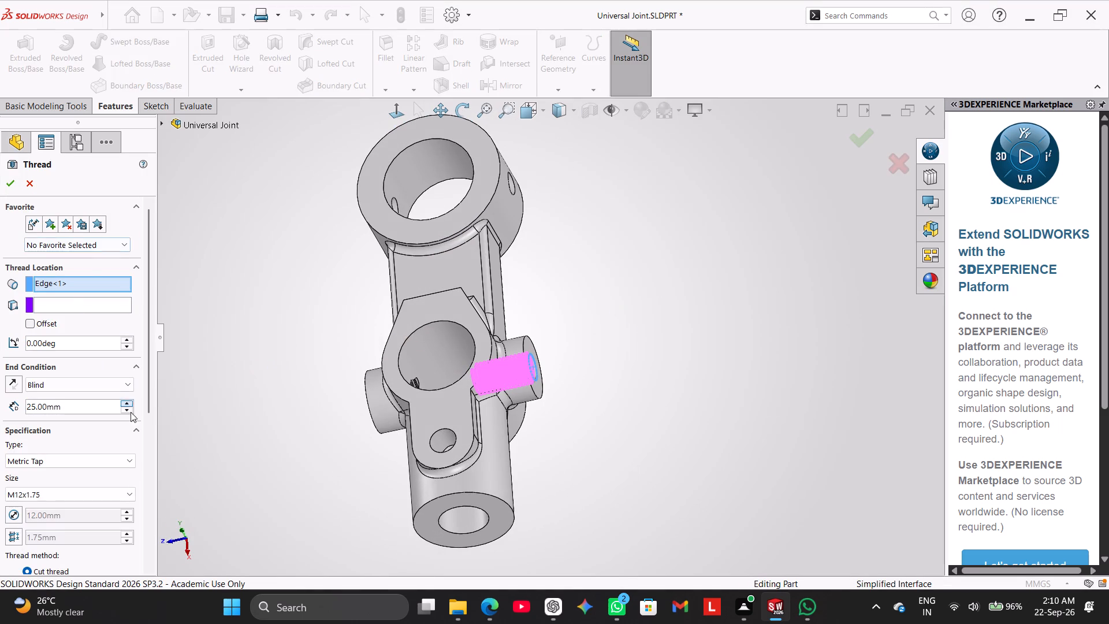
left_click(7, 188)
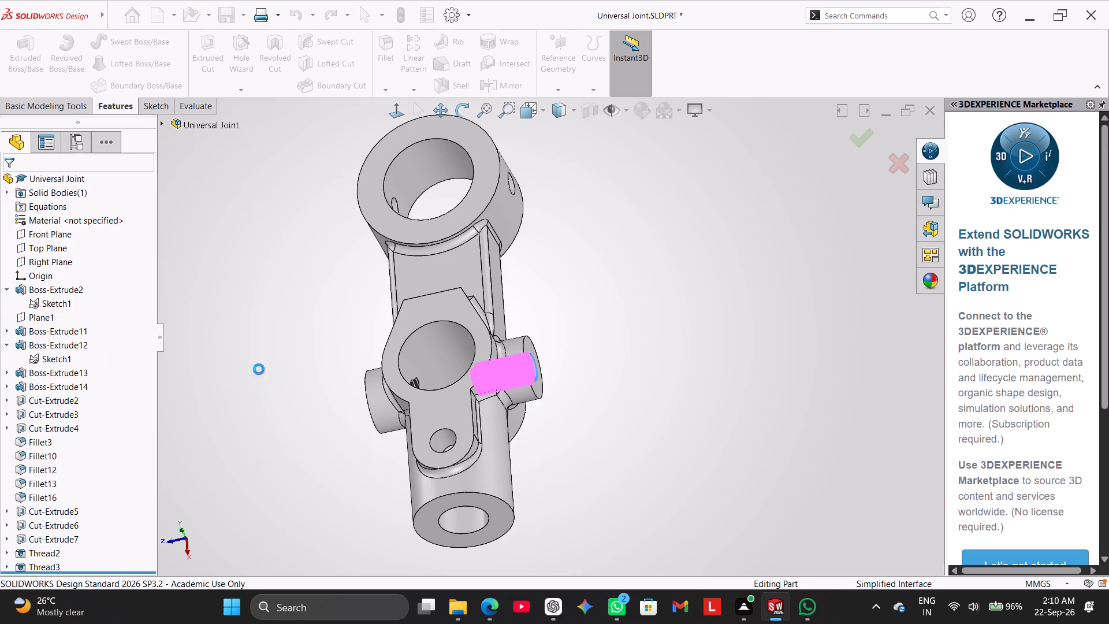
middle_click_drag(307, 394, 373, 393)
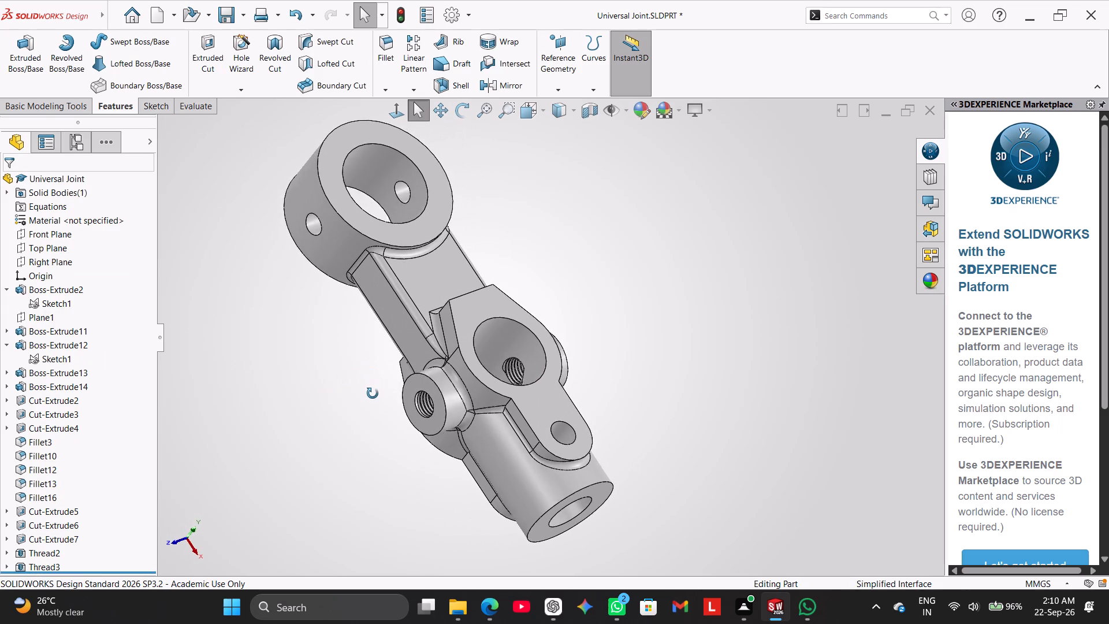
middle_click_drag(373, 393, 297, 468)
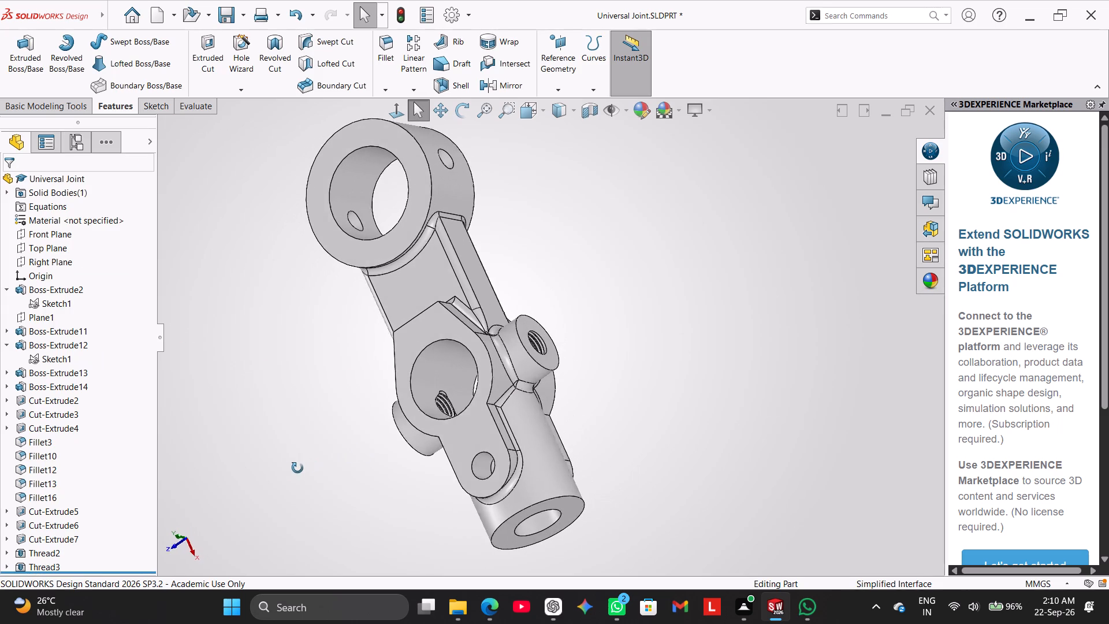
middle_click_drag(297, 468, 291, 469)
middle_click_drag(267, 388, 312, 358)
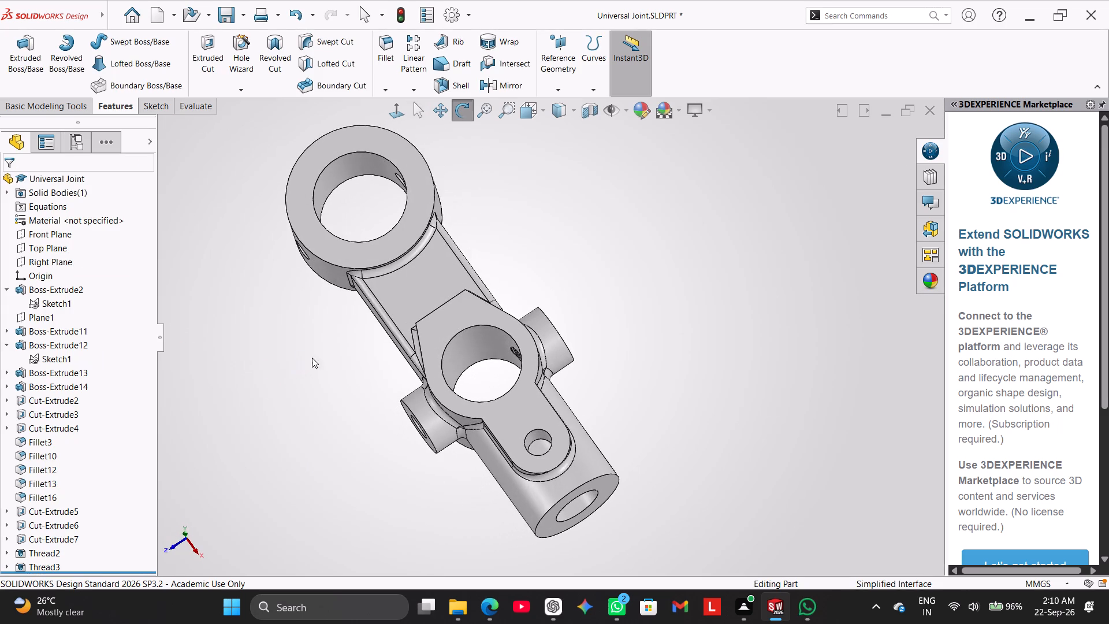
Cut a 25 mm blind M12x1.75 Metric Tap thread from the upper edge of the small hole in the hub's rounded lug.
scroll(310, 362, "up", 2)
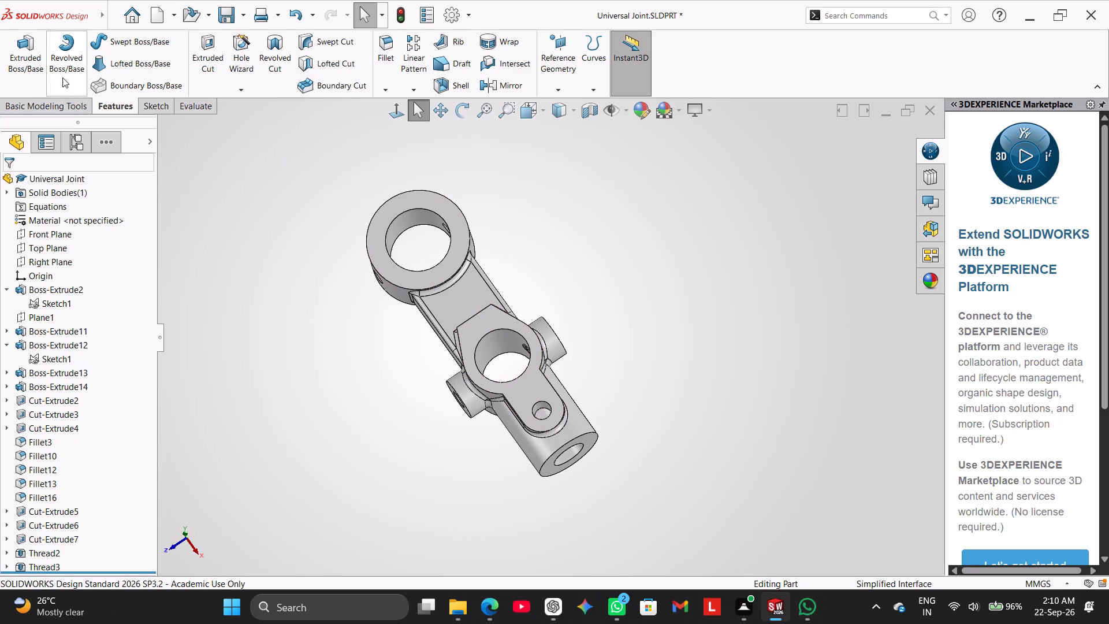
left_click(248, 89)
left_click(273, 129)
left_click(646, 314)
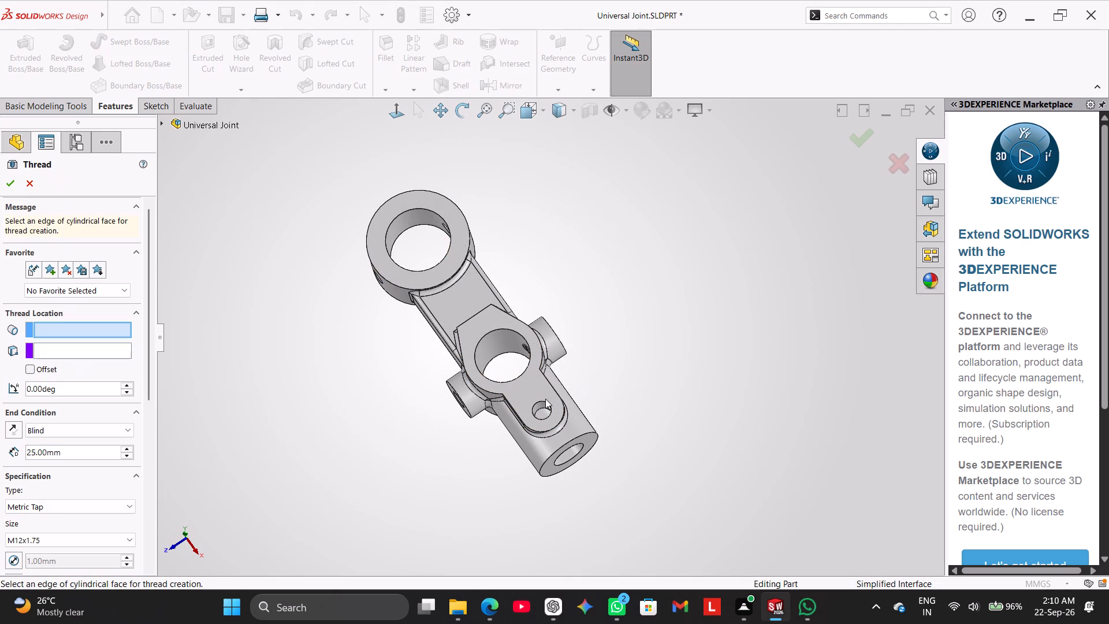
left_click(542, 400)
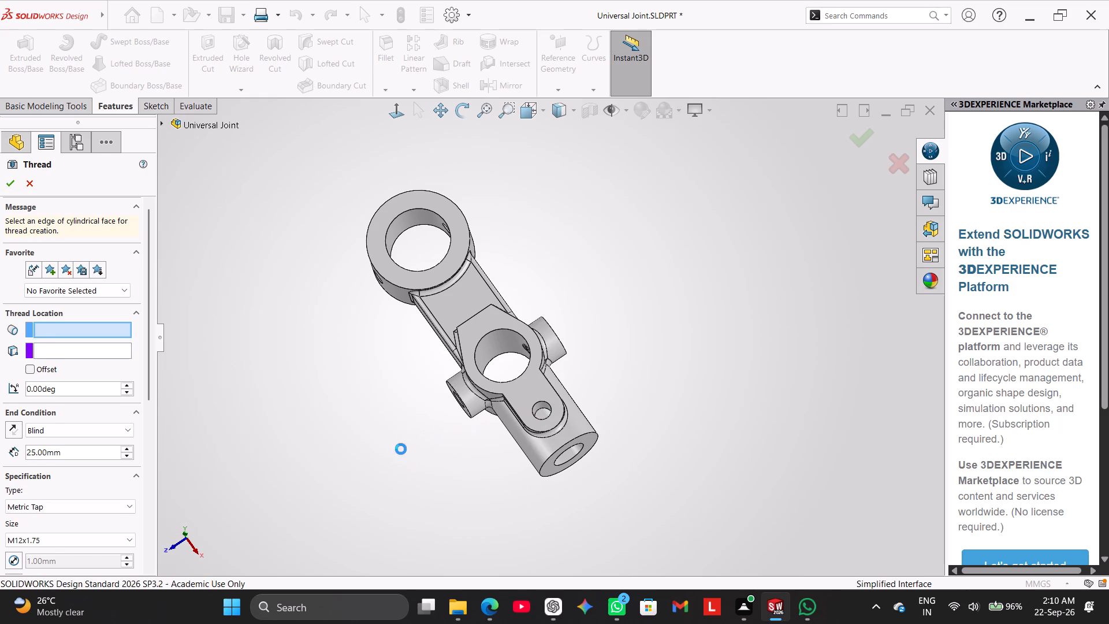
middle_click_drag(395, 422, 411, 471)
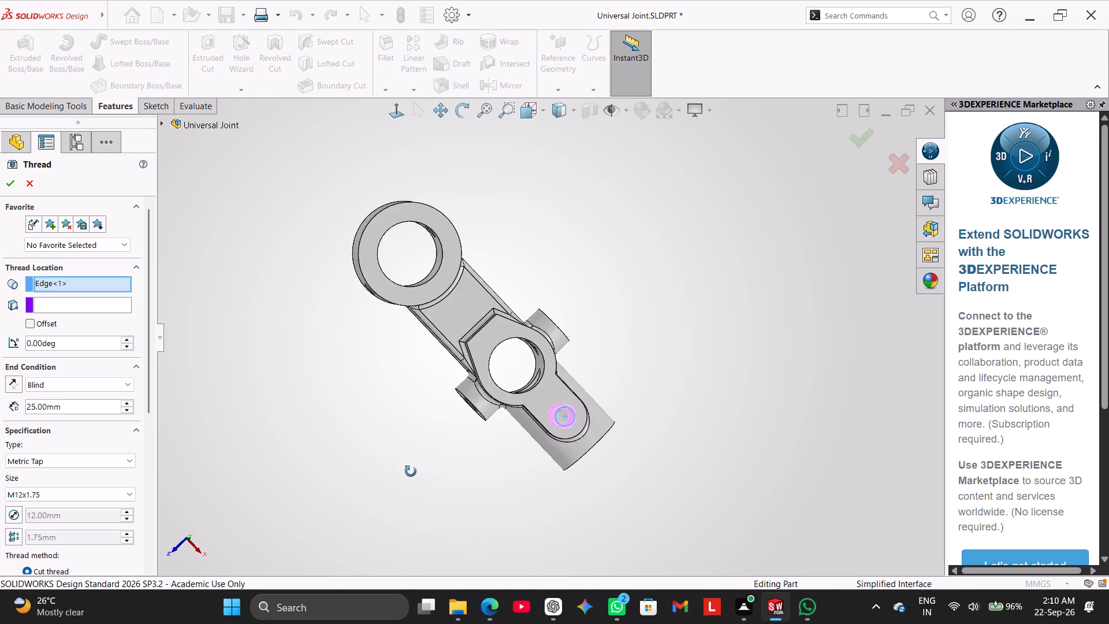
middle_click_drag(411, 471, 406, 462)
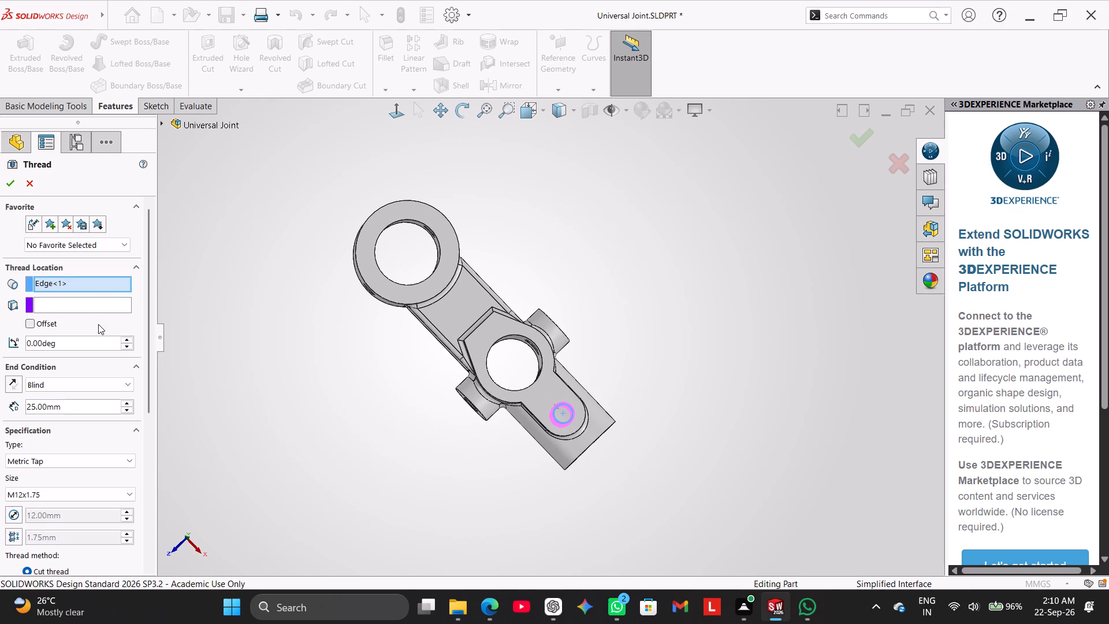
left_click(9, 188)
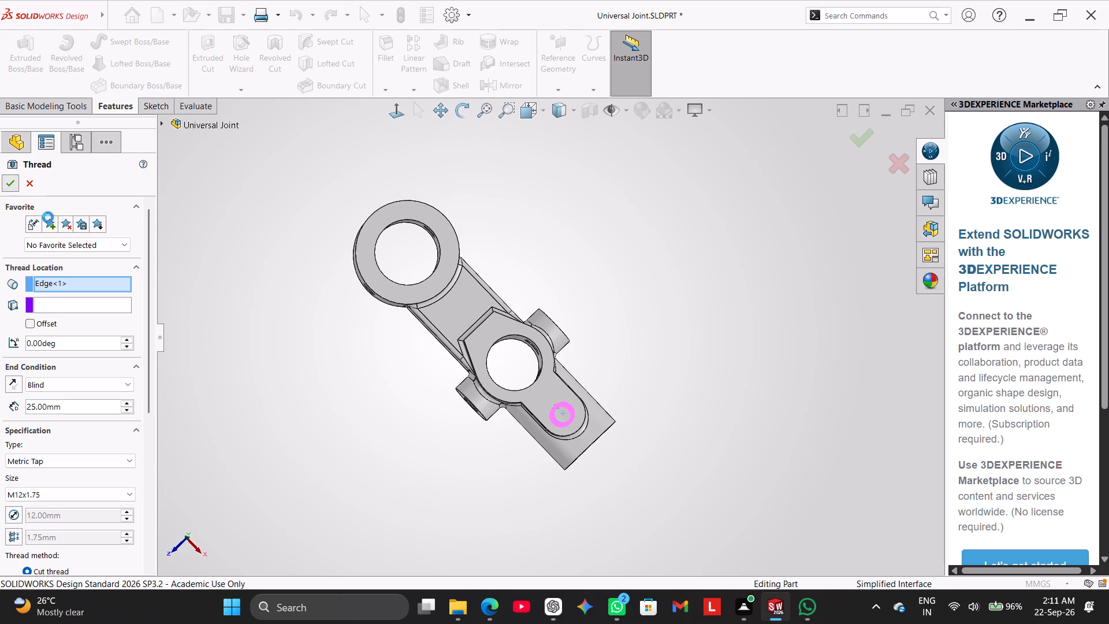
Inspect the part's threads, and open the sketch behind the lug's small hole to check its dimensions.
middle_click_drag(654, 324, 575, 391)
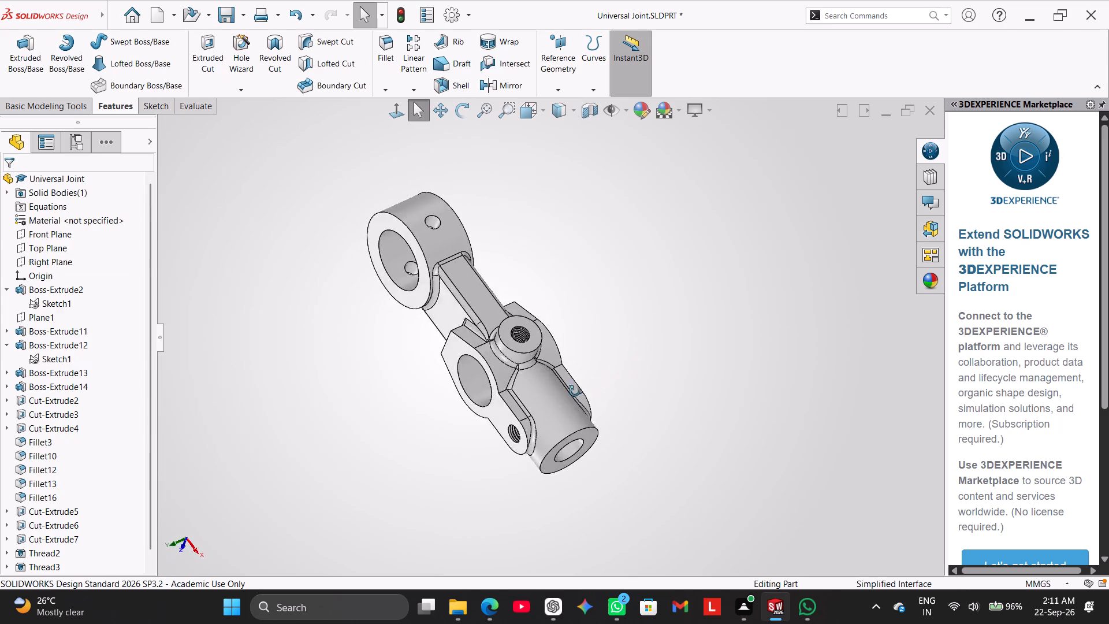
middle_click_drag(575, 391, 534, 267)
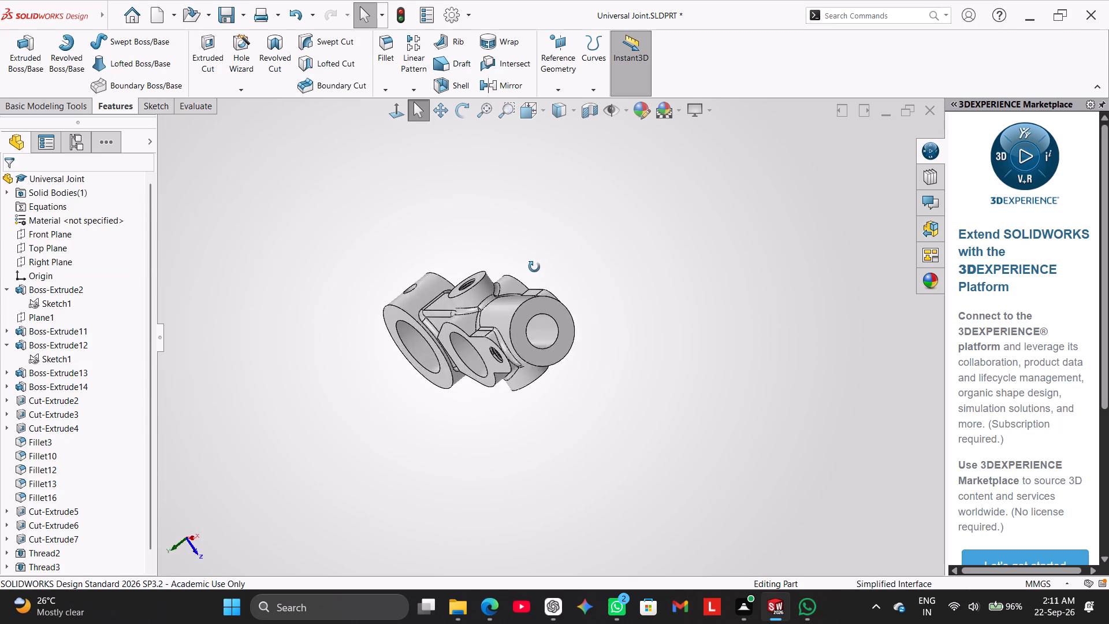
middle_click_drag(534, 267, 574, 225)
middle_click_drag(484, 497, 512, 251)
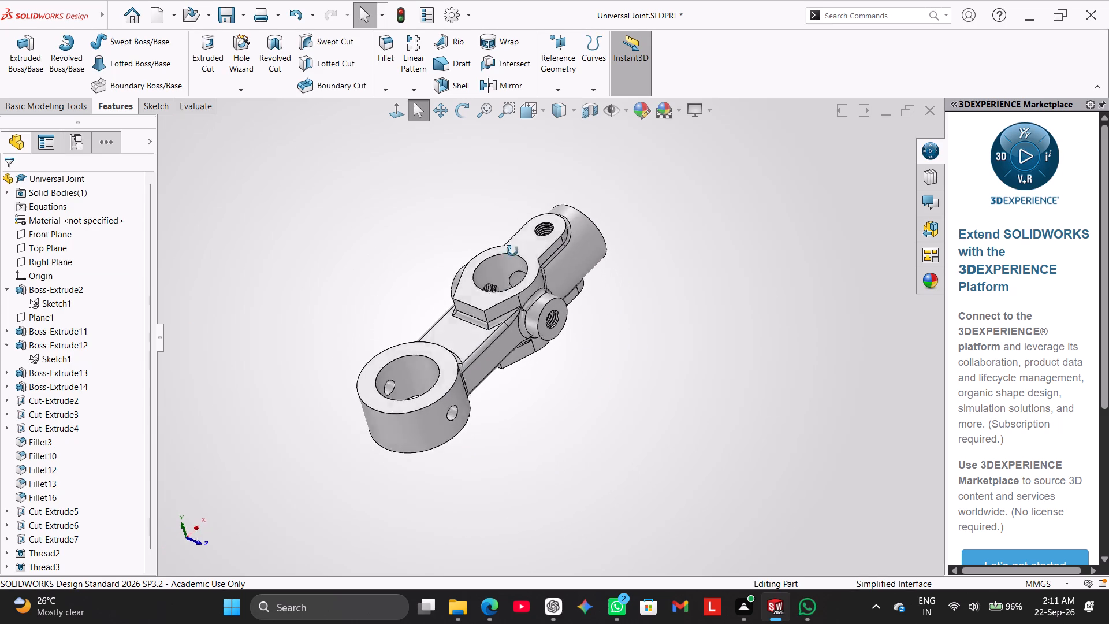
middle_click_drag(512, 251, 463, 248)
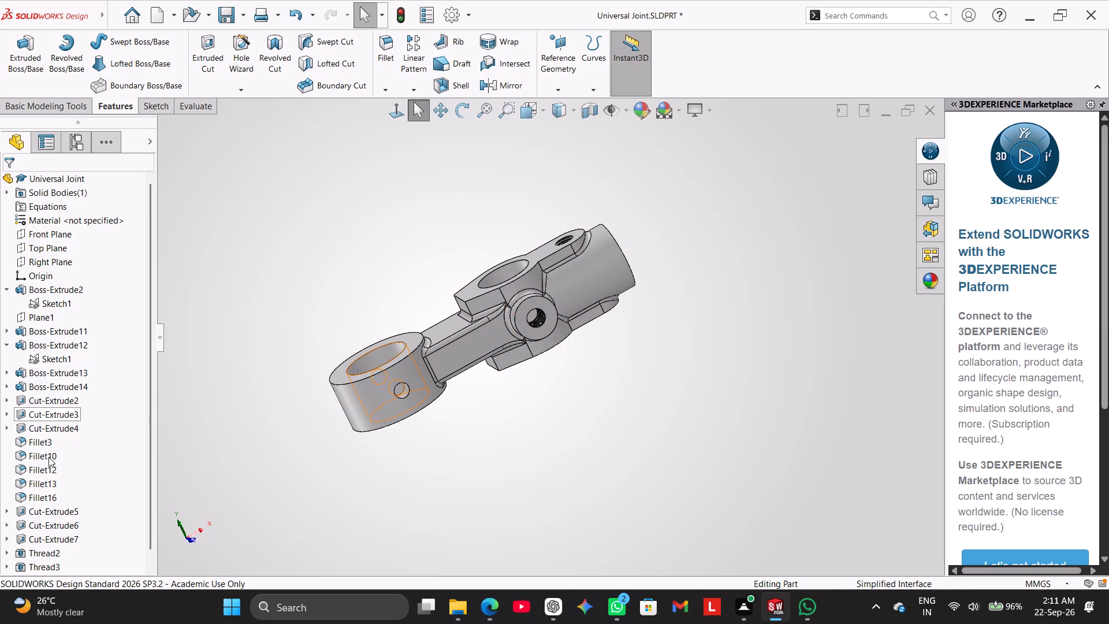
scroll(55, 488, "up", 2)
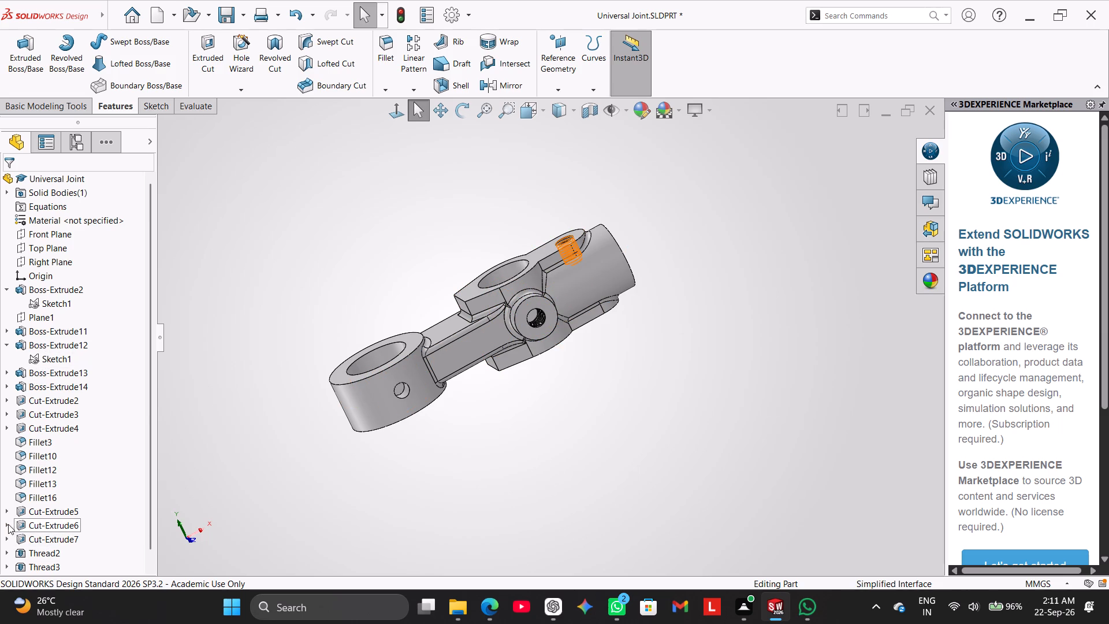
left_click(8, 524)
left_click(46, 540)
left_click(54, 511)
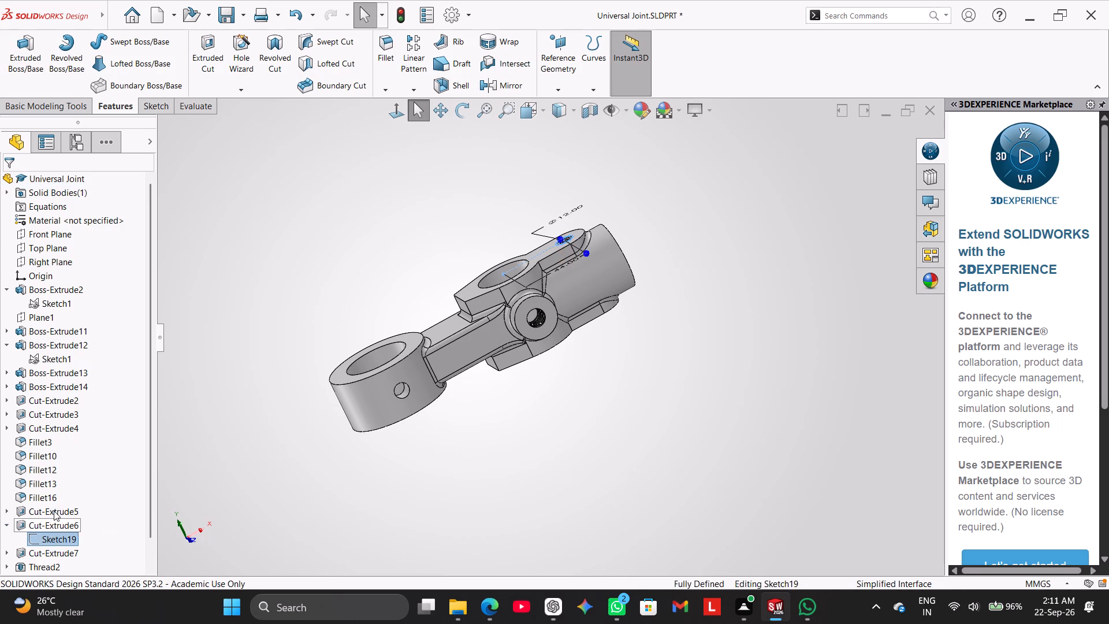
left_click(448, 518)
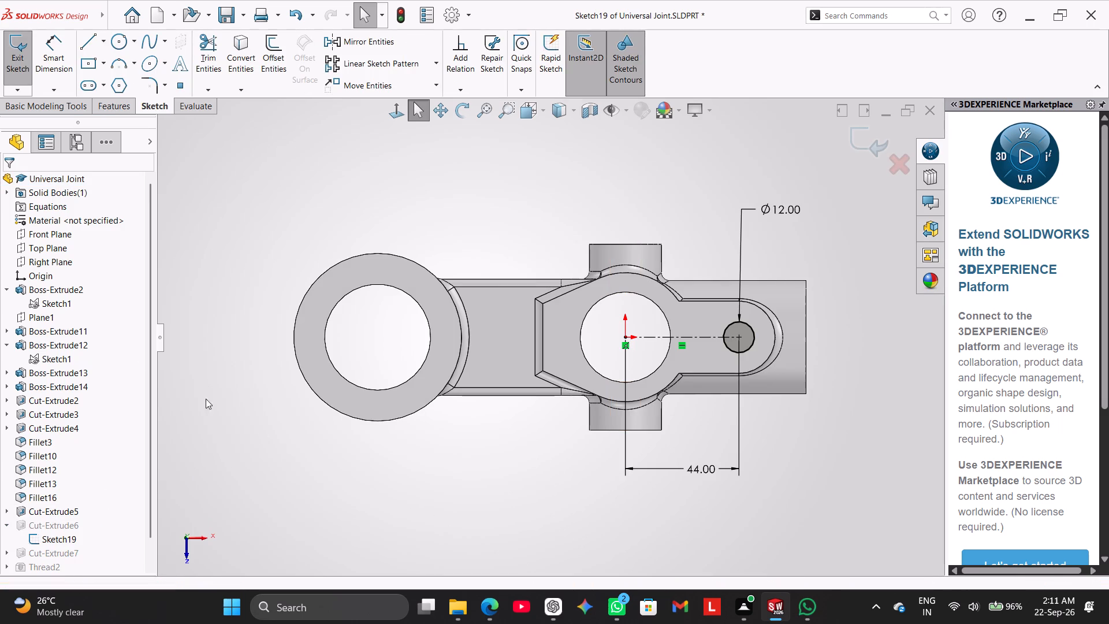
left_click(17, 75)
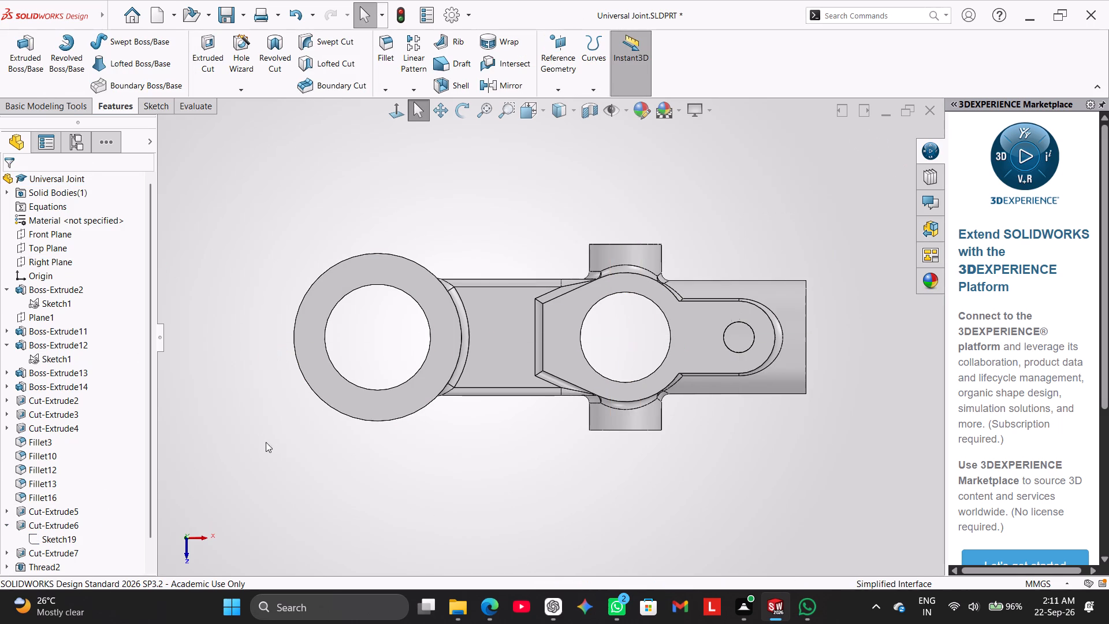
left_click(5, 523)
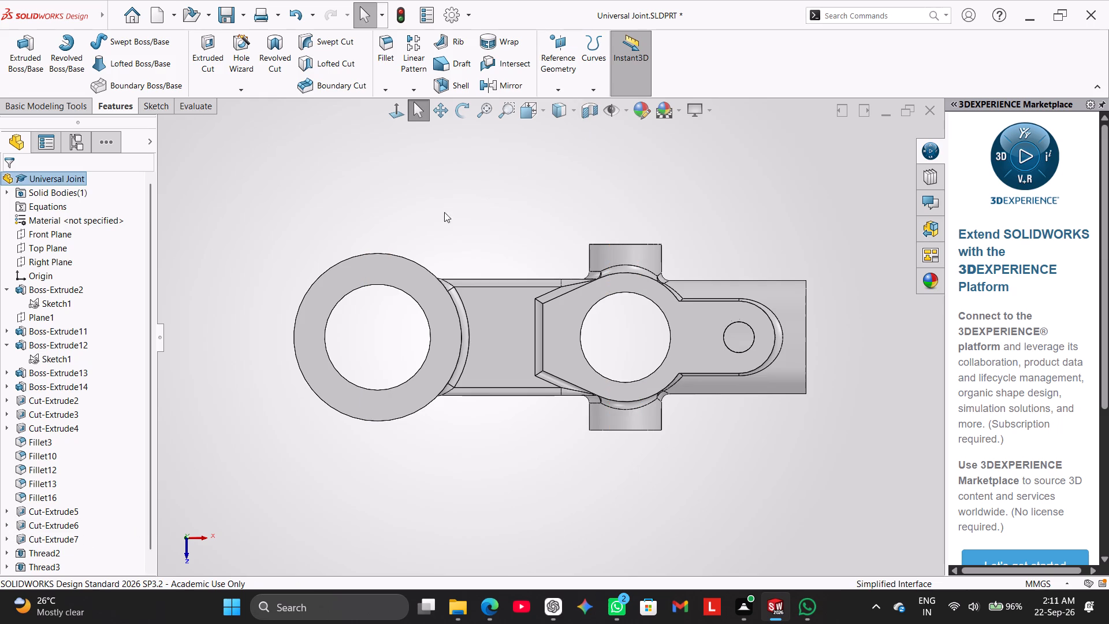
Section the part along the Front Plane, examine the threads in the lug and side boss bores, and turn the section off.
middle_click_drag(441, 205, 431, 448)
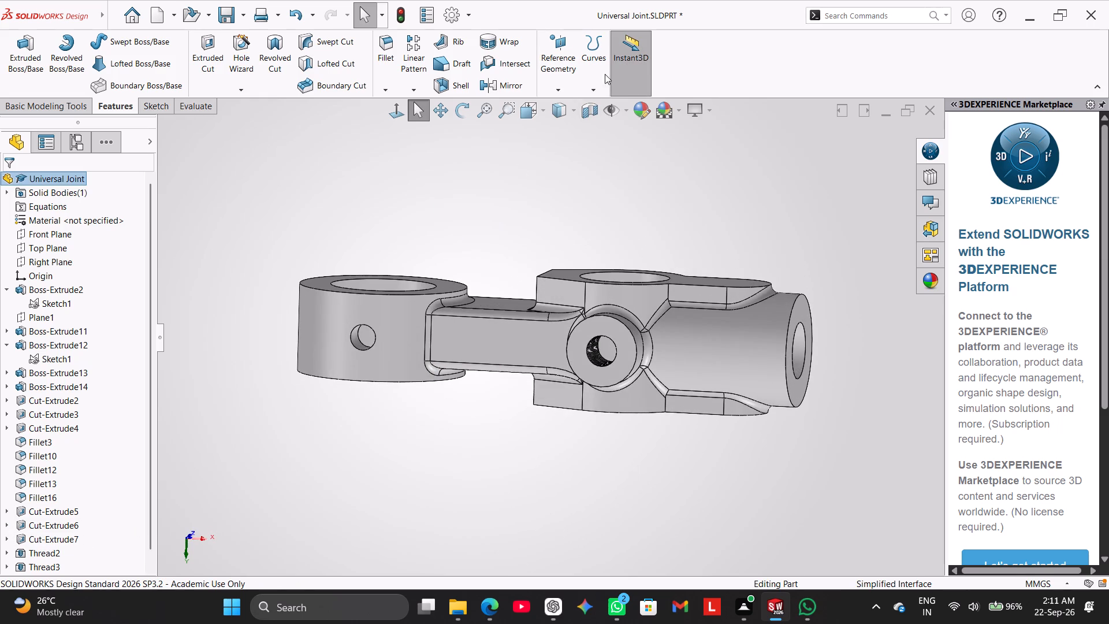
left_click(593, 114)
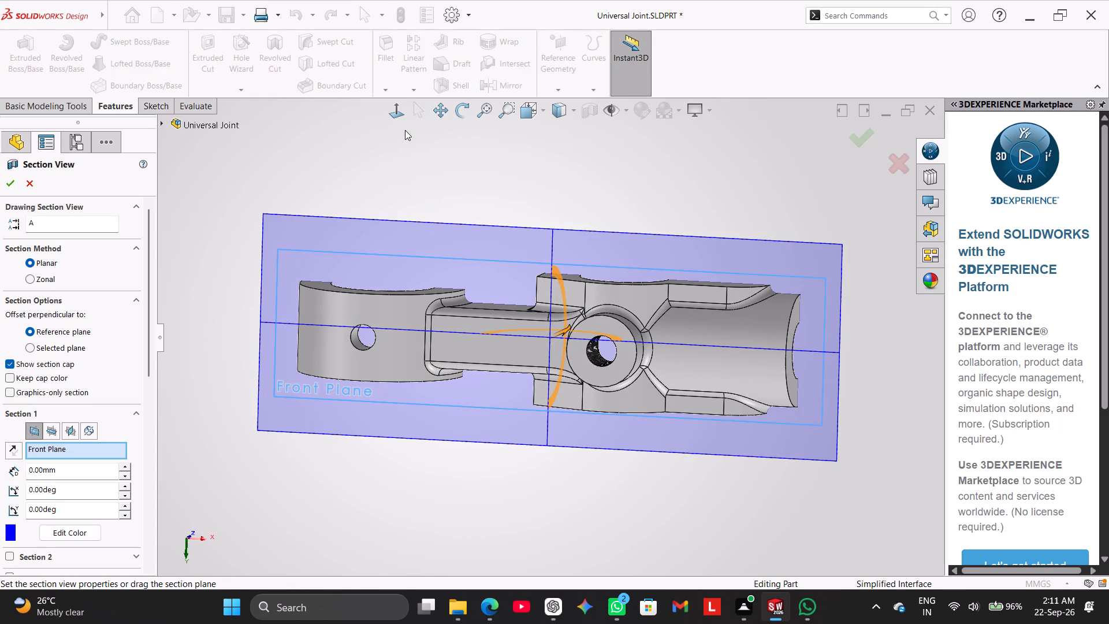
left_click(398, 108)
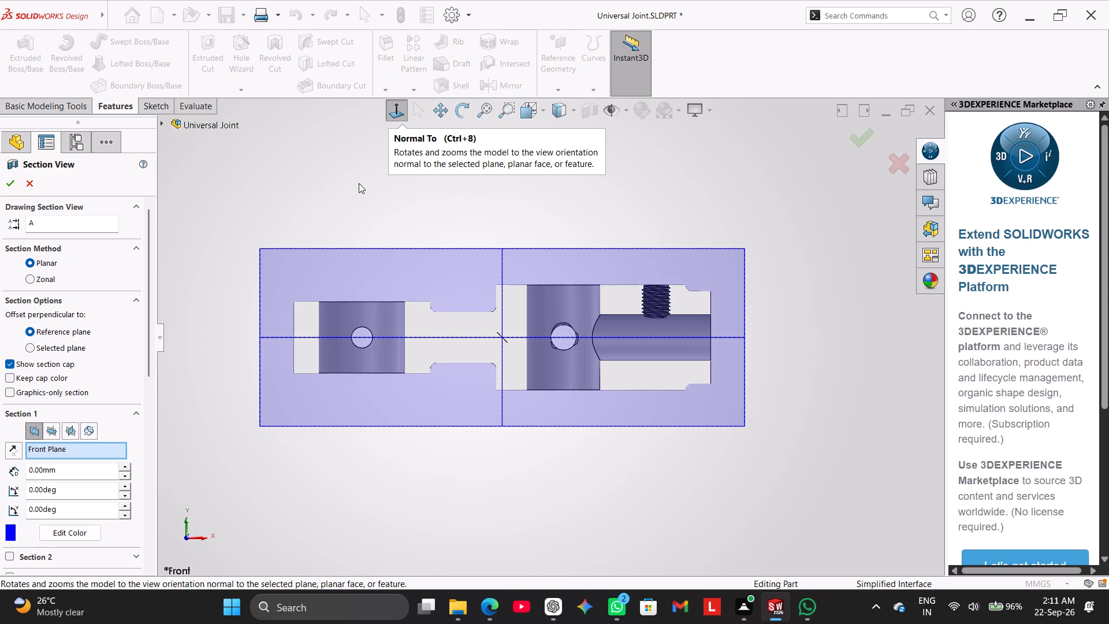
left_click(6, 185)
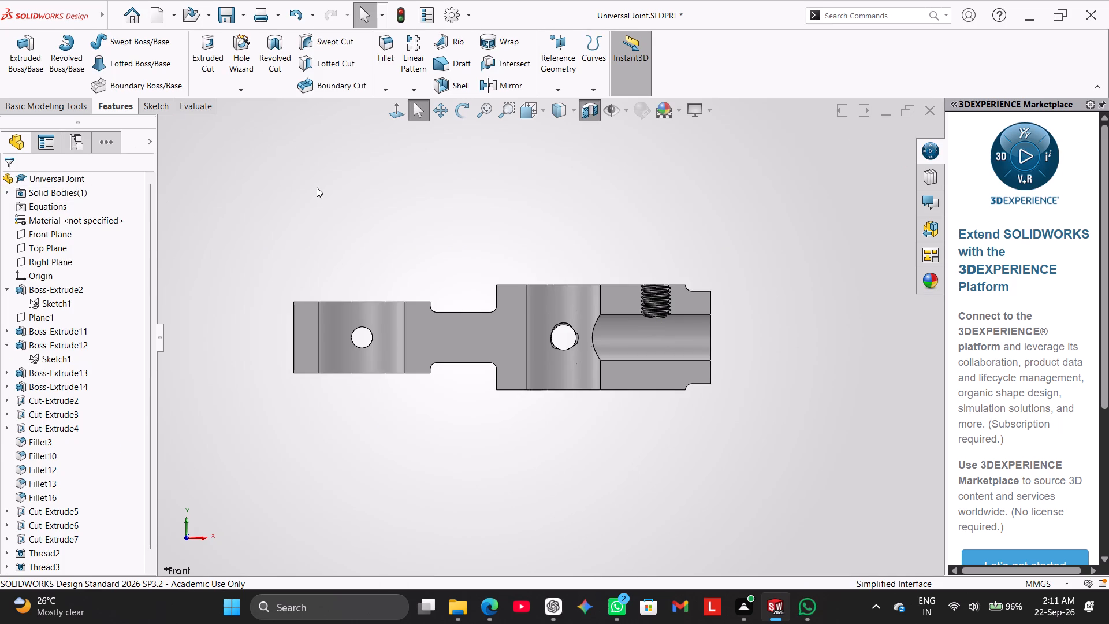
middle_click(433, 221)
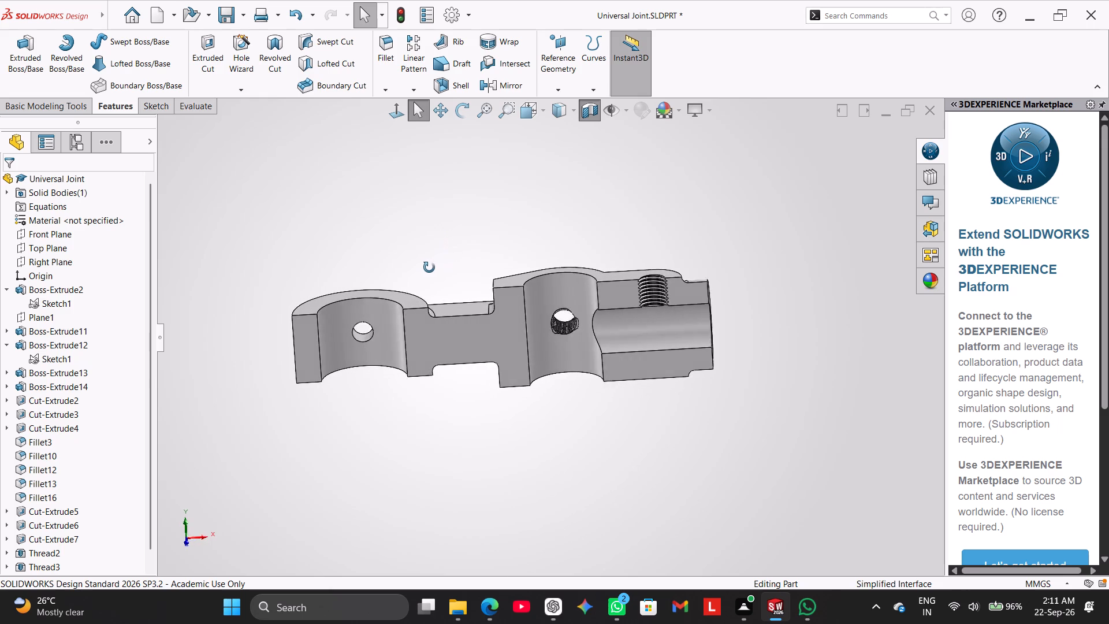
left_click(400, 110)
left_click(414, 194)
middle_click_drag(442, 222, 456, 263)
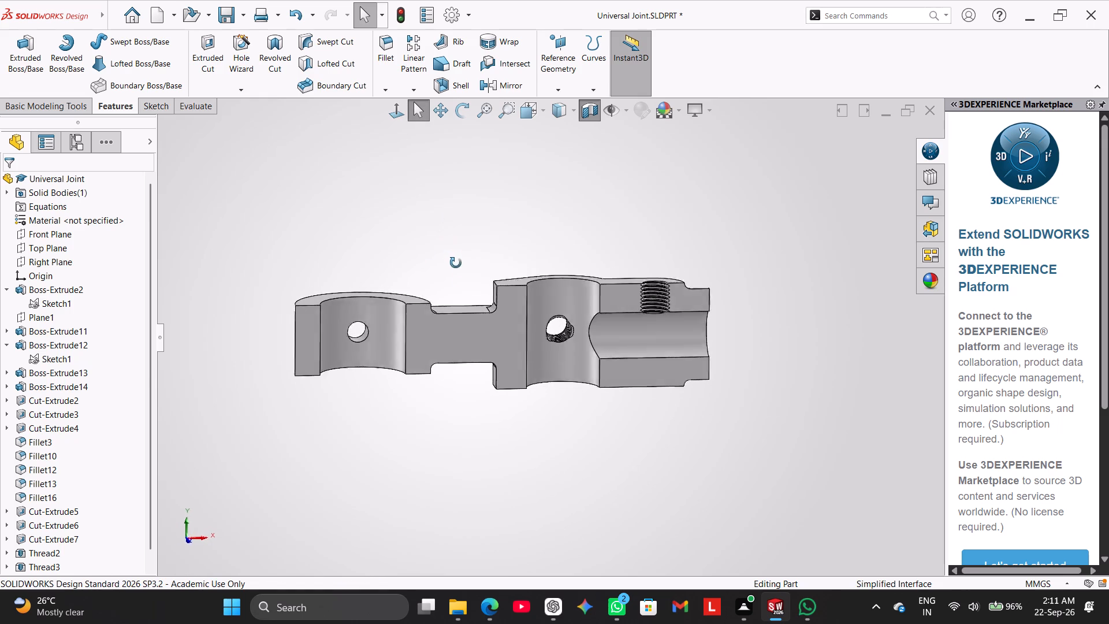
middle_click_drag(456, 263, 463, 294)
scroll(556, 319, "down", 10)
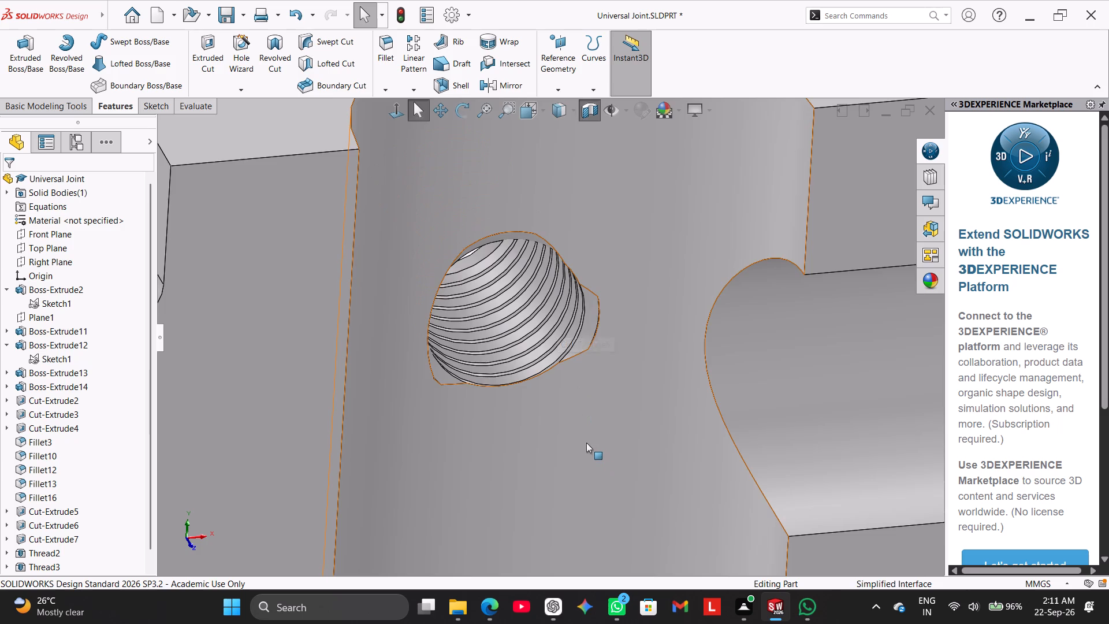
scroll(586, 440, "up", 4)
middle_click_drag(597, 522, 515, 458)
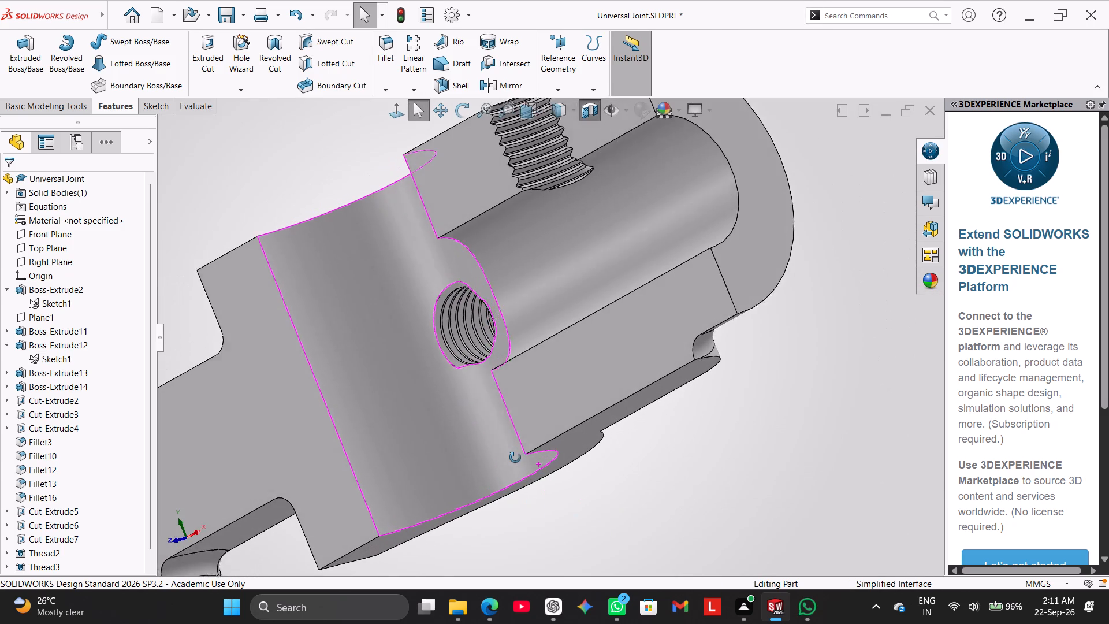
middle_click_drag(515, 458, 524, 450)
left_click(390, 108)
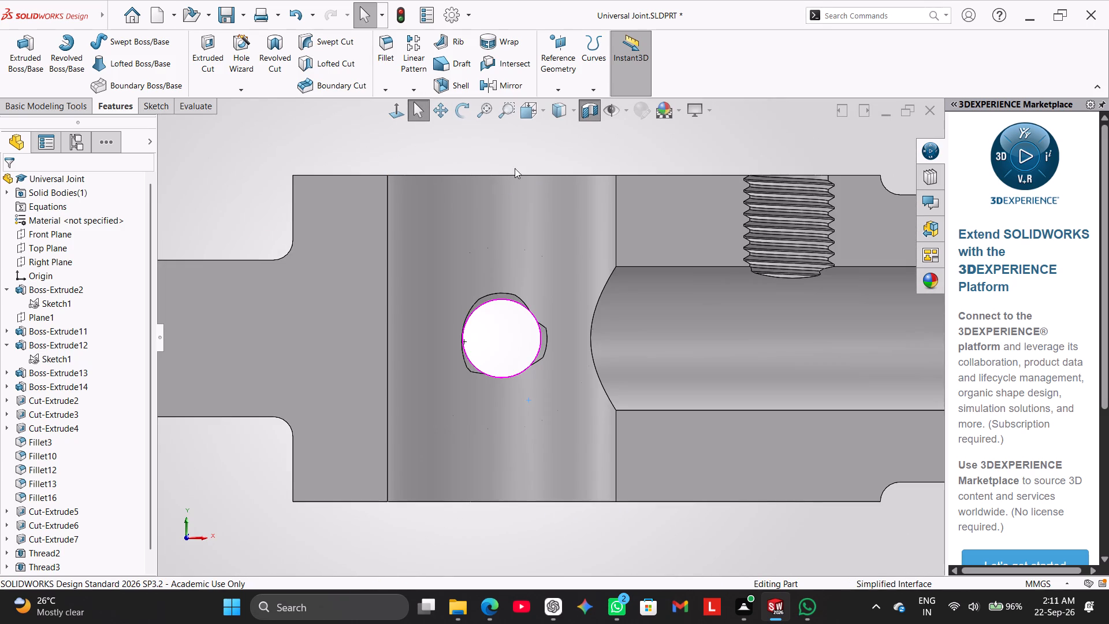
left_click(523, 155)
scroll(539, 168, "up", 3)
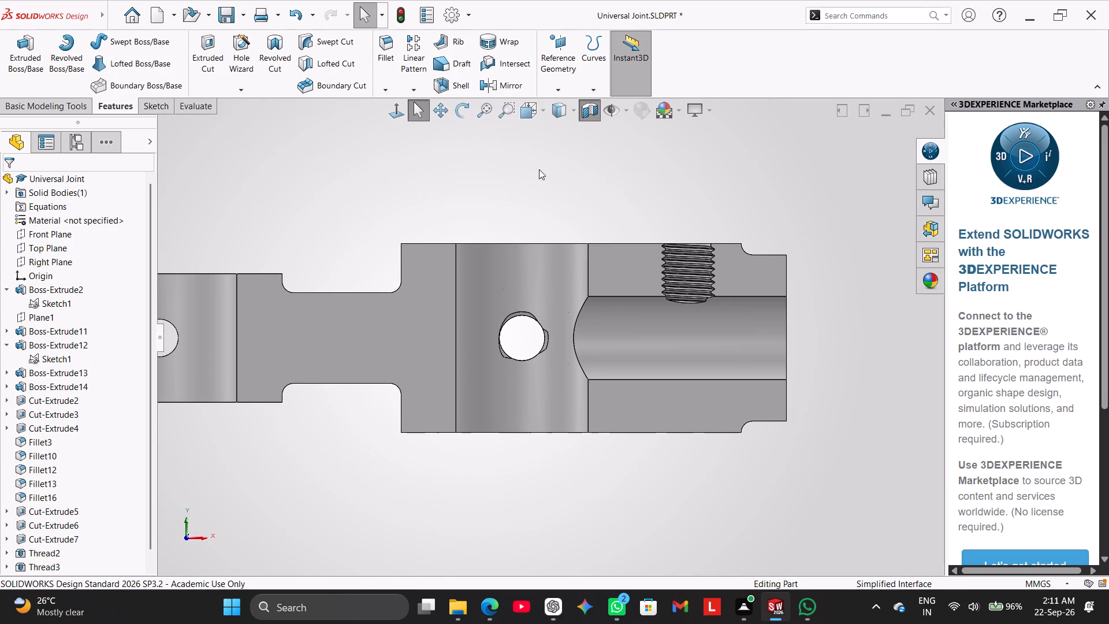
scroll(520, 222, "up", 2)
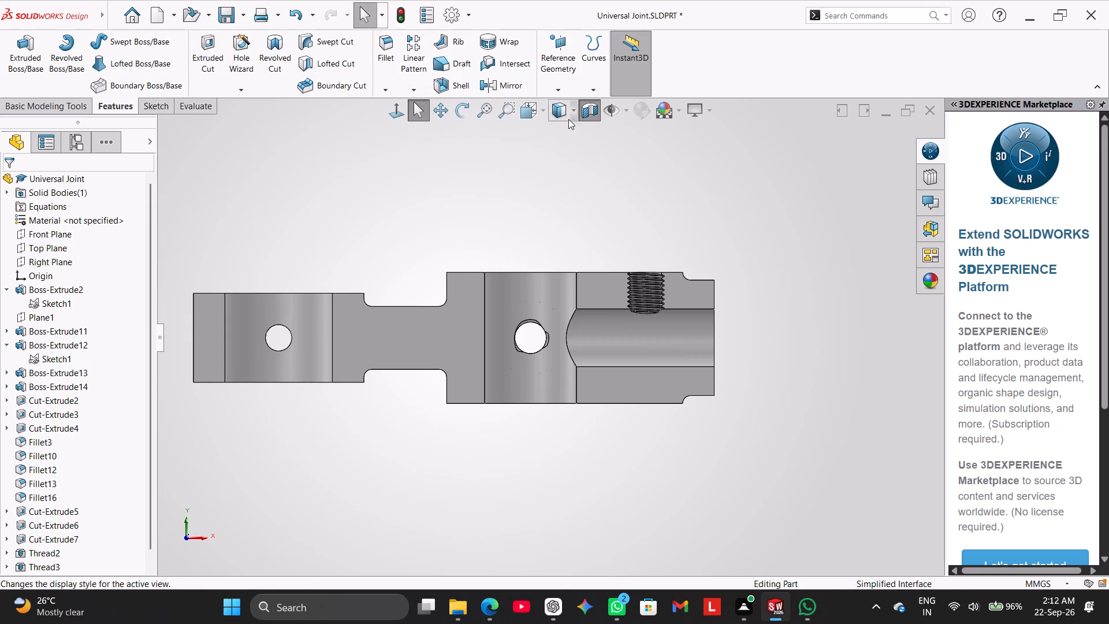
left_click(585, 111)
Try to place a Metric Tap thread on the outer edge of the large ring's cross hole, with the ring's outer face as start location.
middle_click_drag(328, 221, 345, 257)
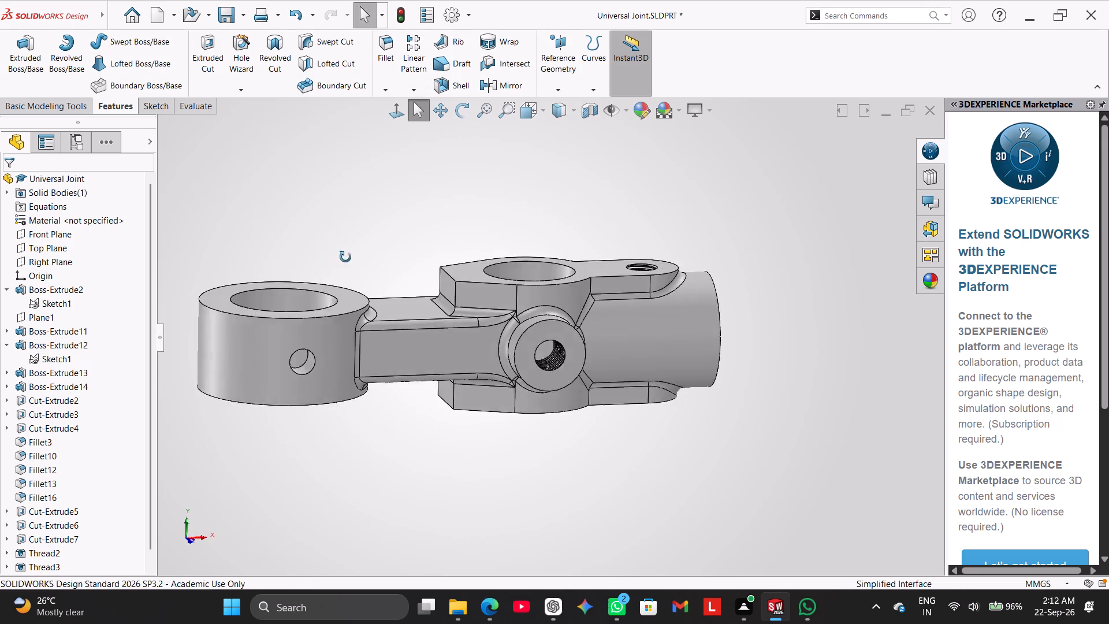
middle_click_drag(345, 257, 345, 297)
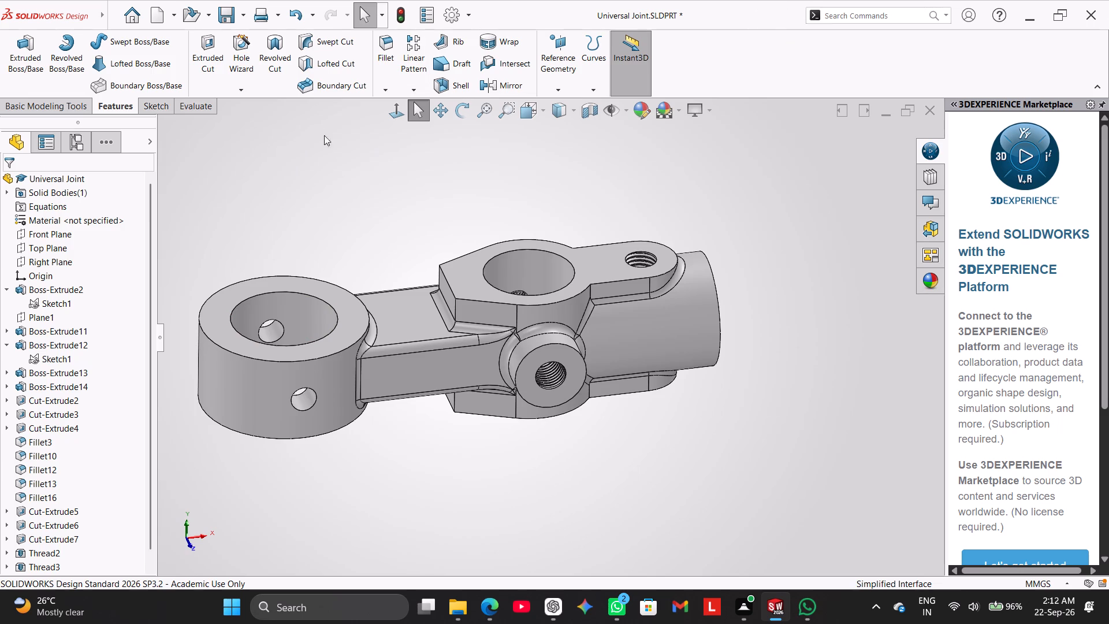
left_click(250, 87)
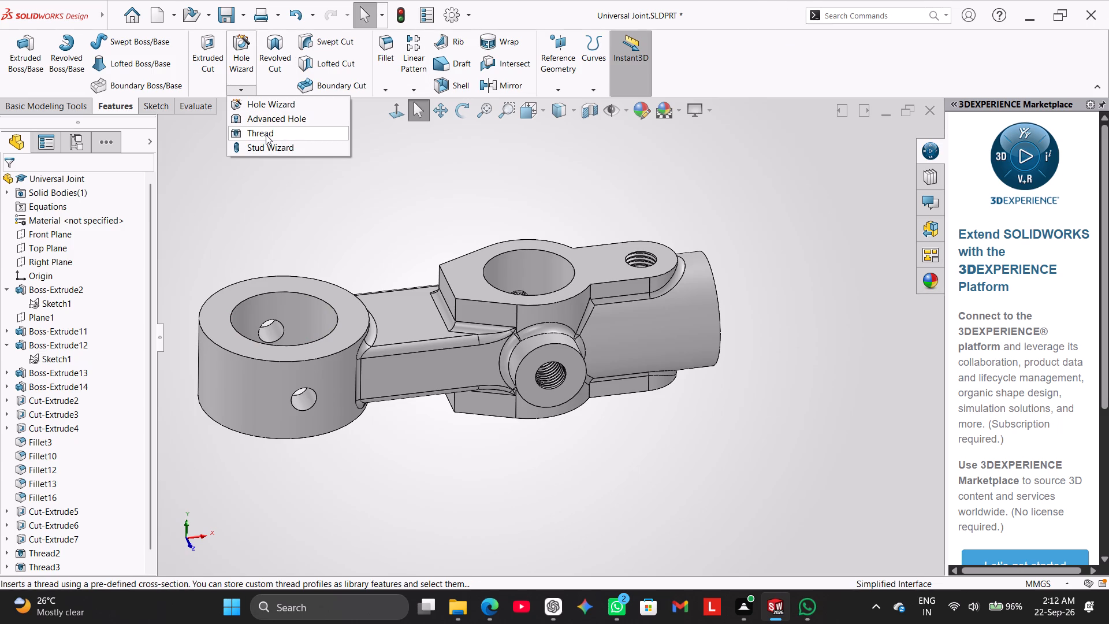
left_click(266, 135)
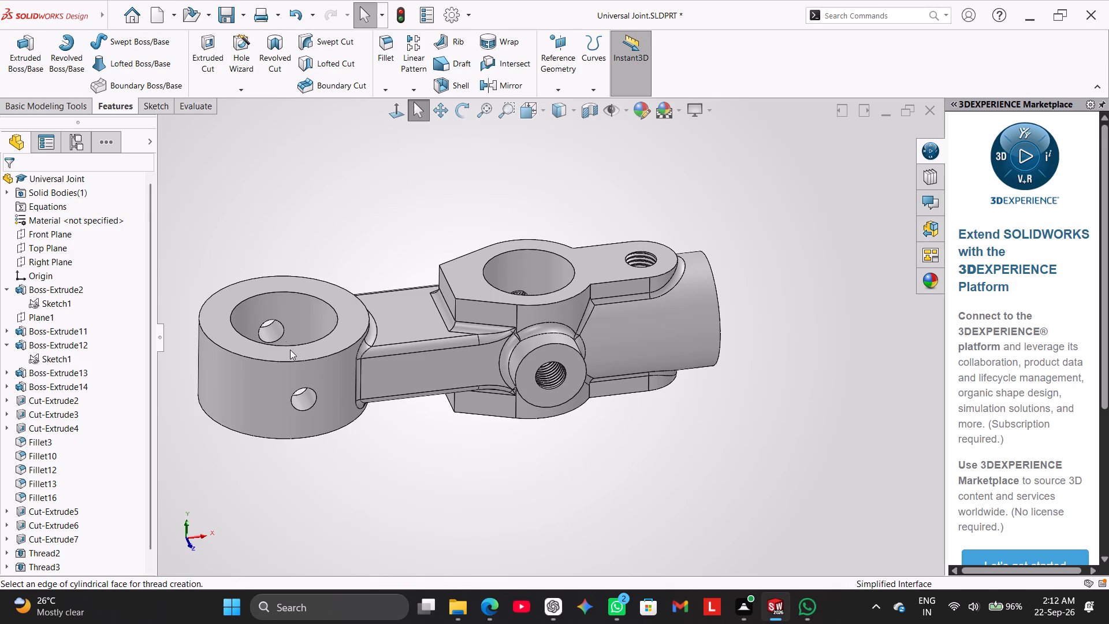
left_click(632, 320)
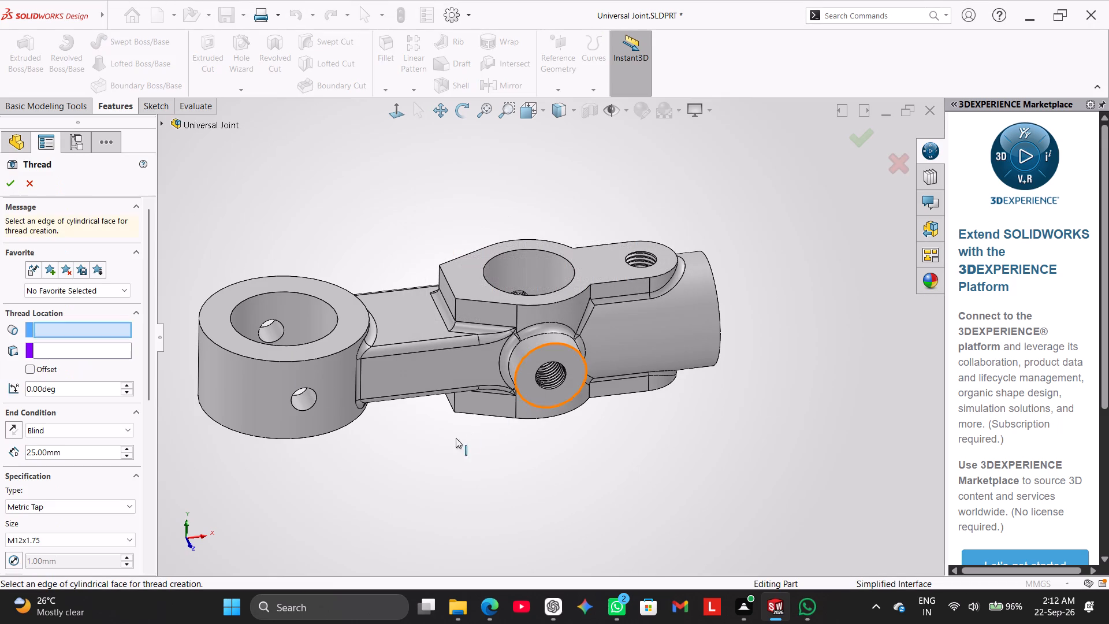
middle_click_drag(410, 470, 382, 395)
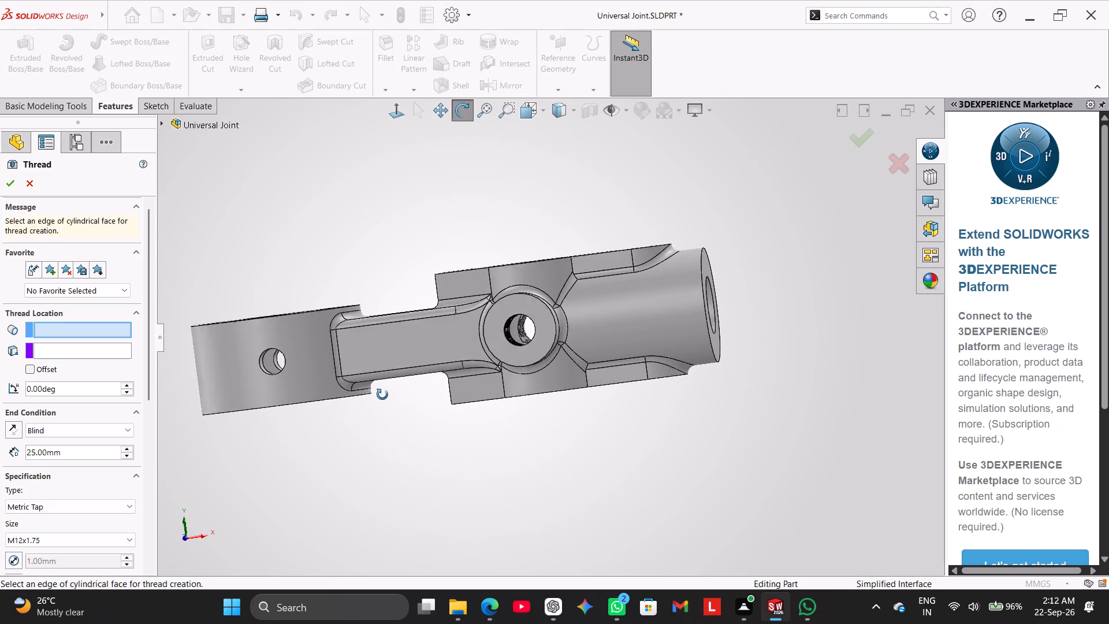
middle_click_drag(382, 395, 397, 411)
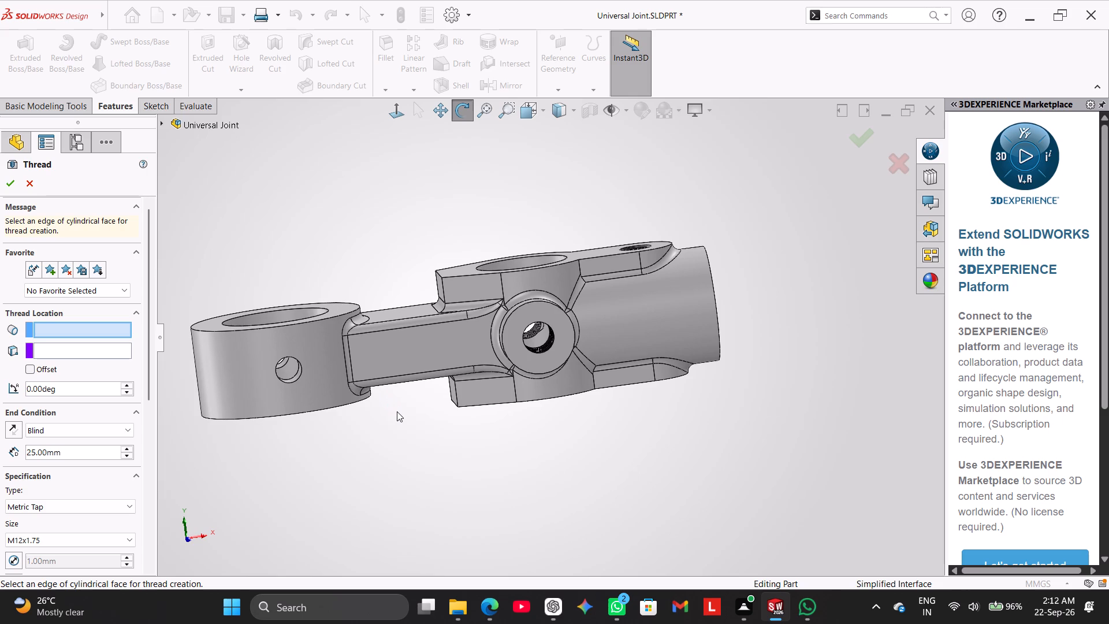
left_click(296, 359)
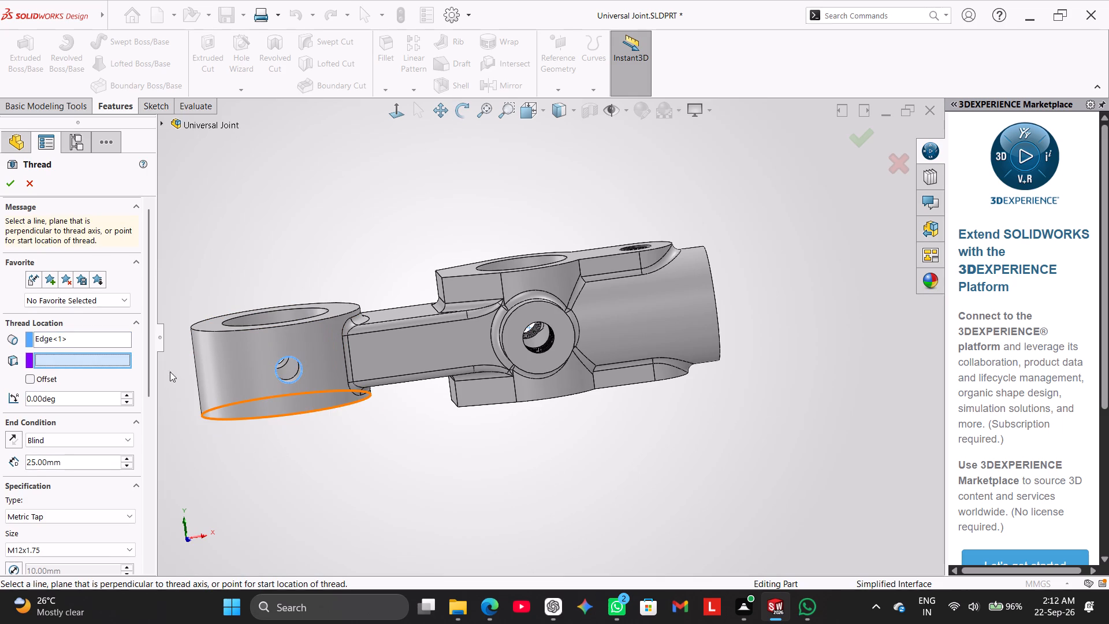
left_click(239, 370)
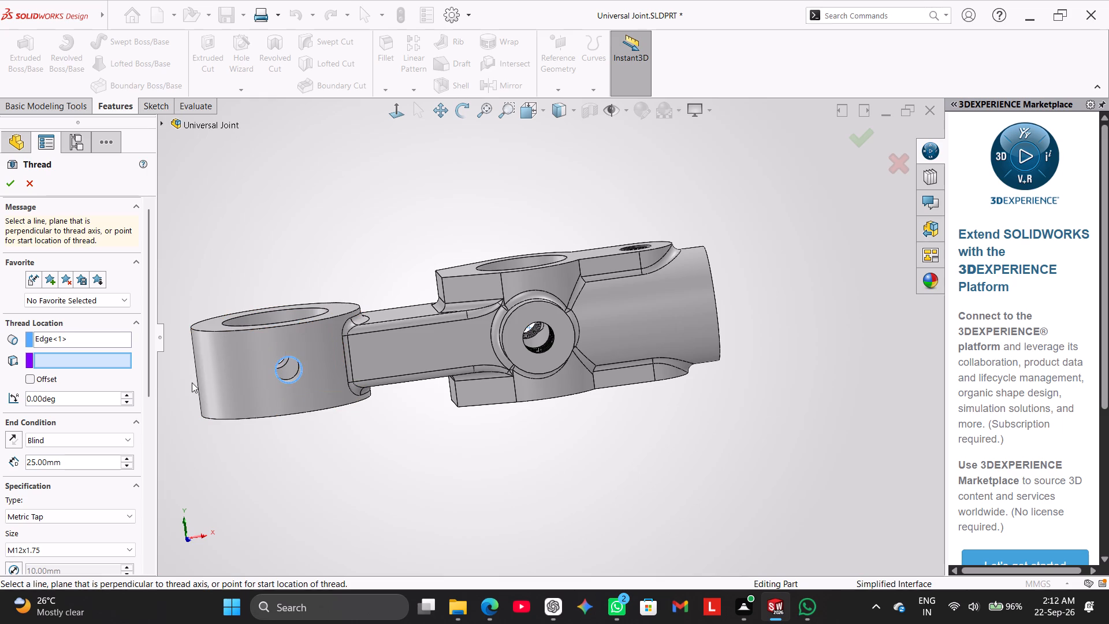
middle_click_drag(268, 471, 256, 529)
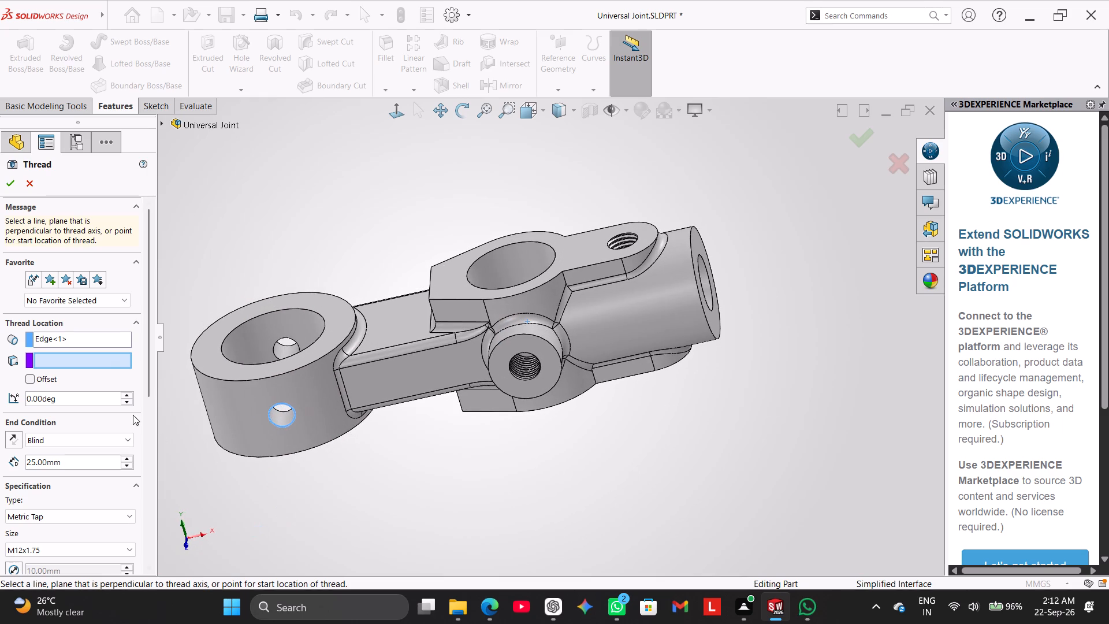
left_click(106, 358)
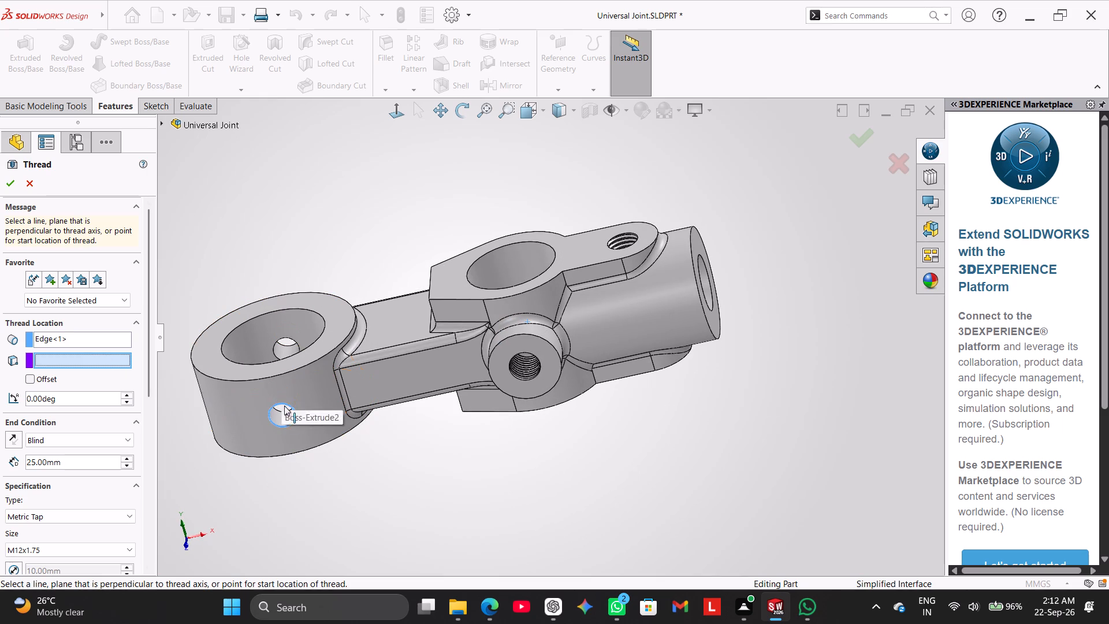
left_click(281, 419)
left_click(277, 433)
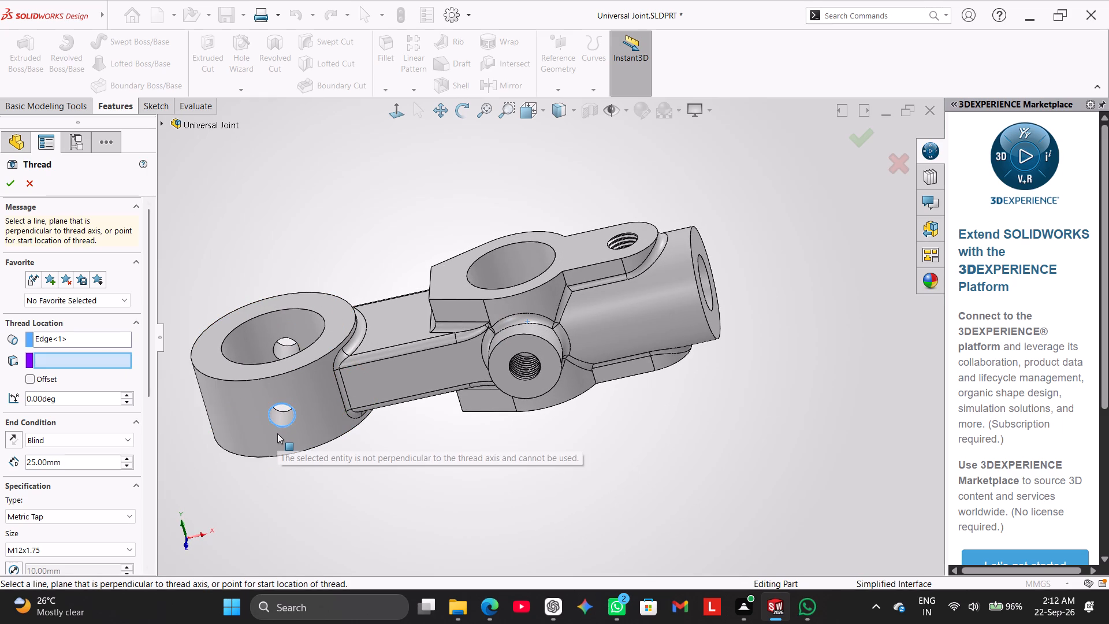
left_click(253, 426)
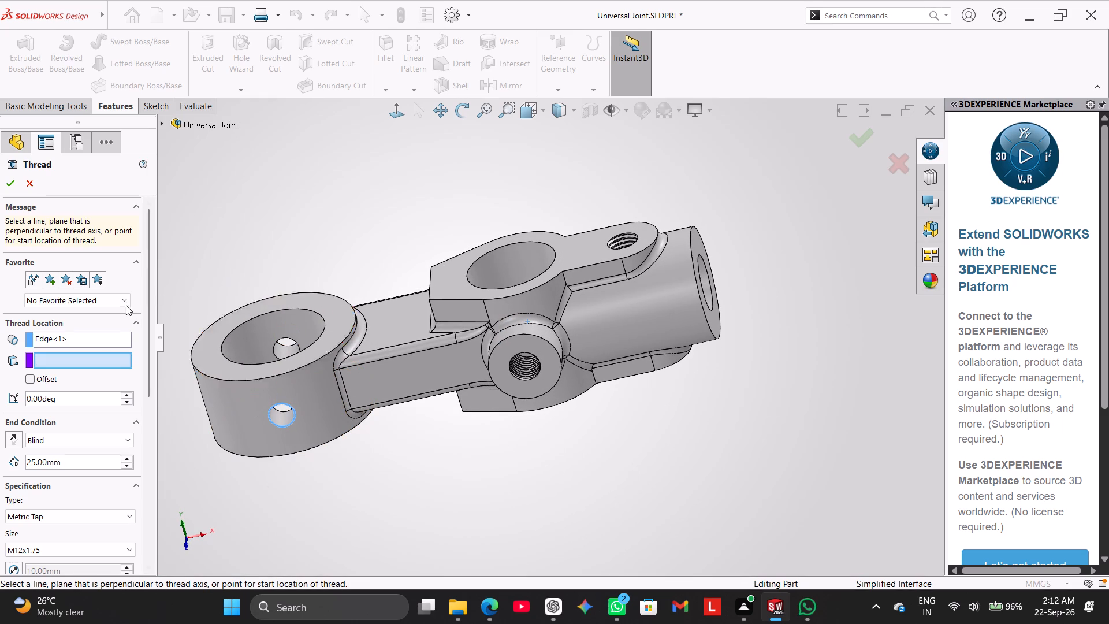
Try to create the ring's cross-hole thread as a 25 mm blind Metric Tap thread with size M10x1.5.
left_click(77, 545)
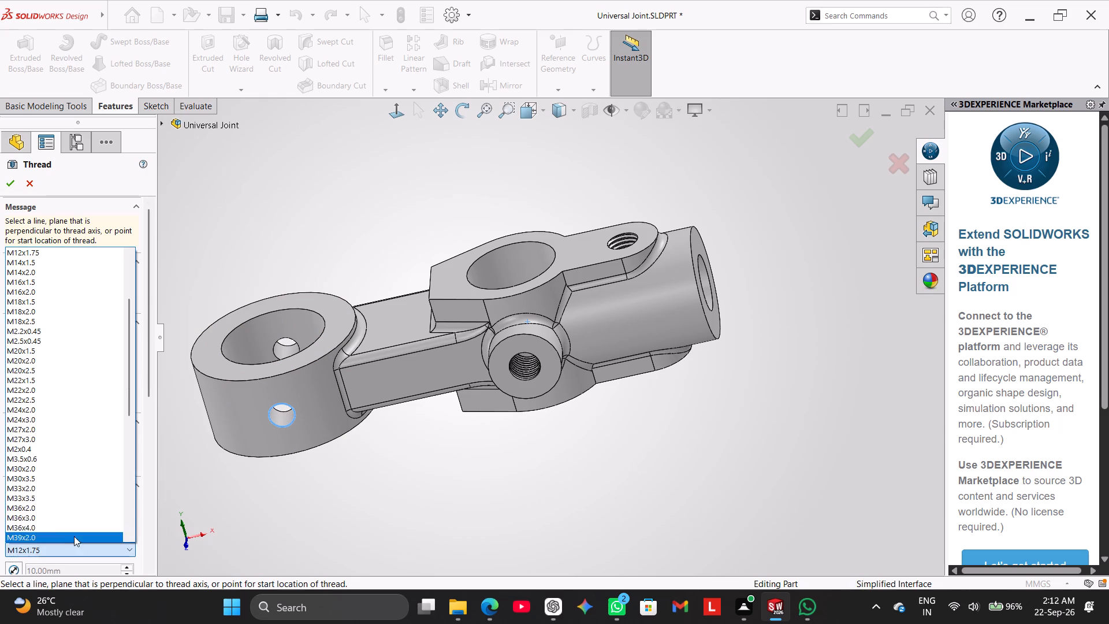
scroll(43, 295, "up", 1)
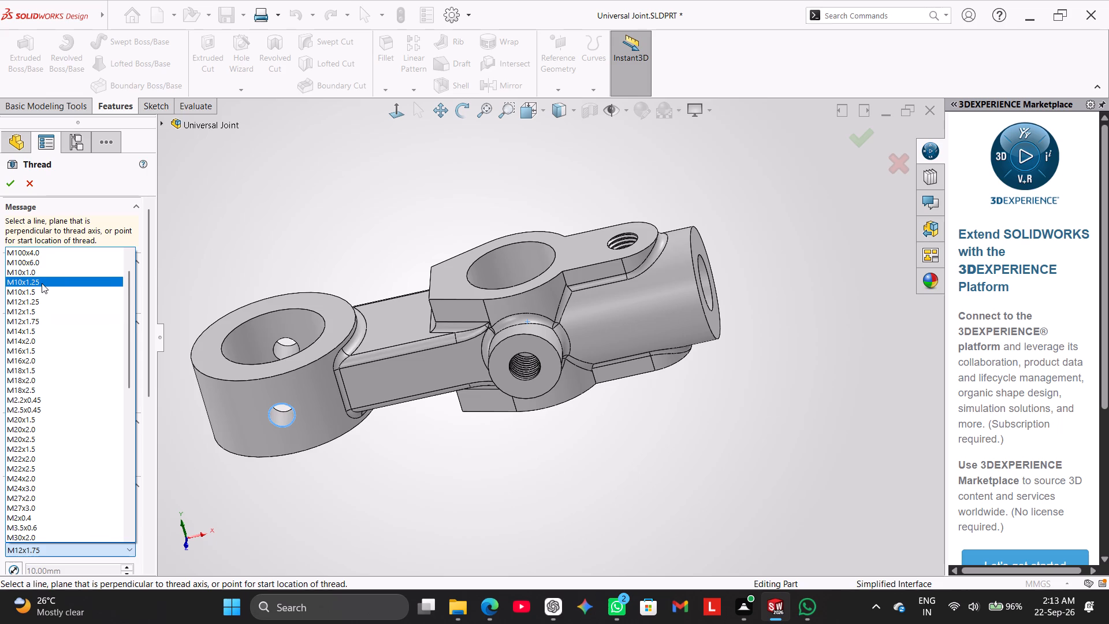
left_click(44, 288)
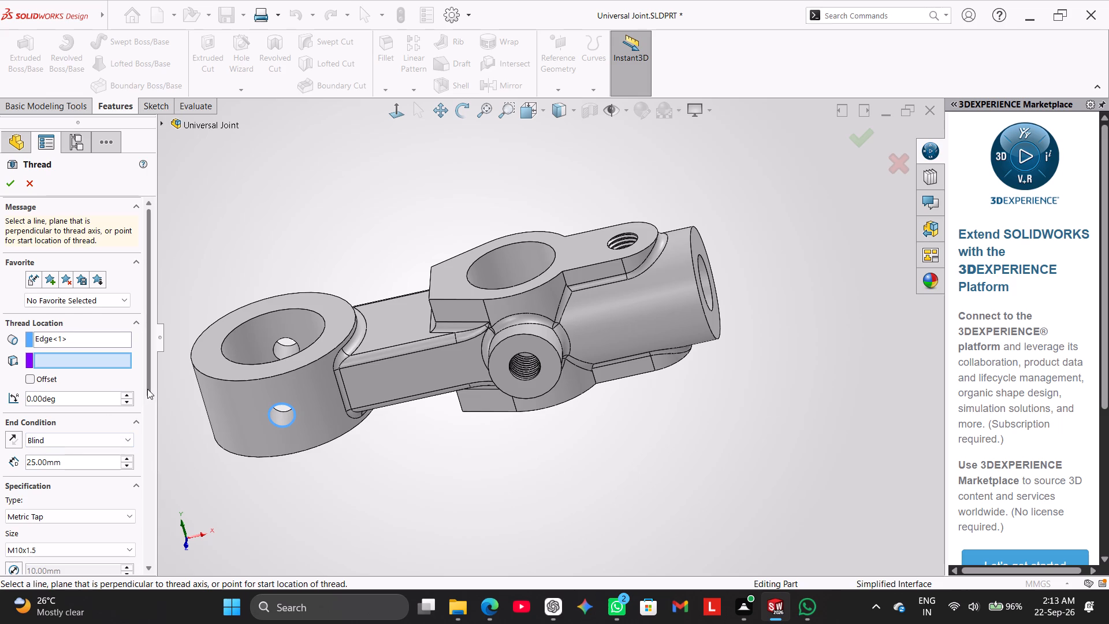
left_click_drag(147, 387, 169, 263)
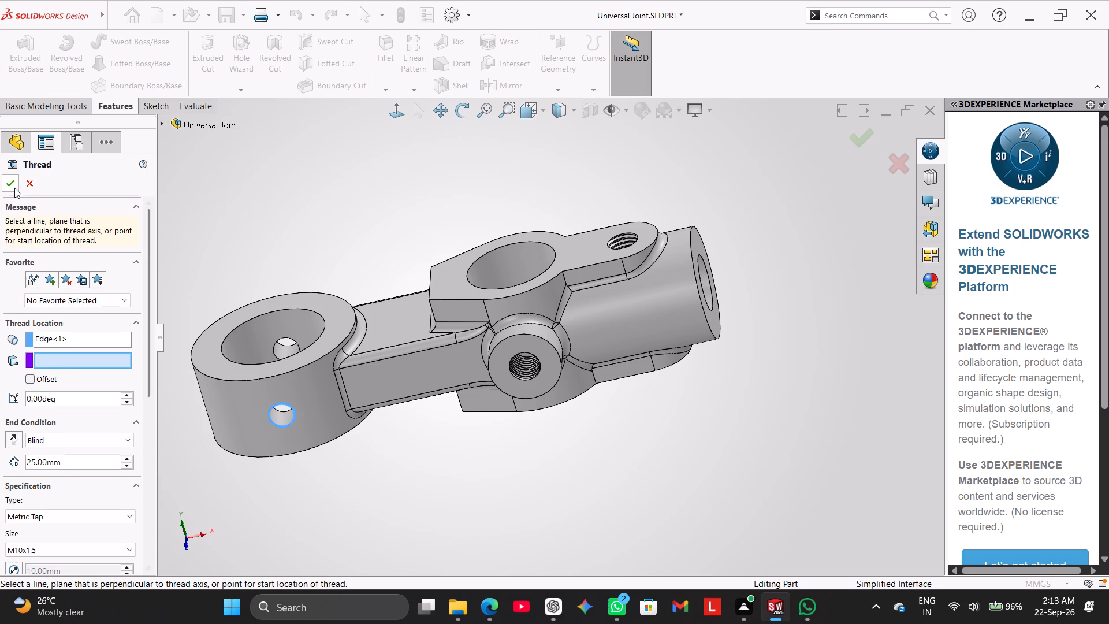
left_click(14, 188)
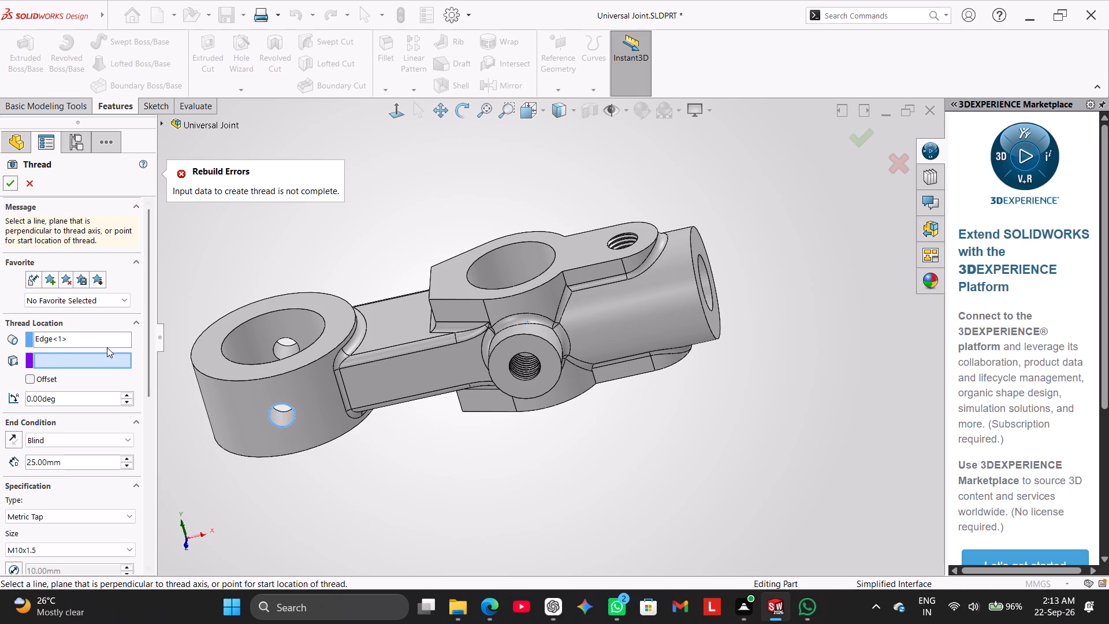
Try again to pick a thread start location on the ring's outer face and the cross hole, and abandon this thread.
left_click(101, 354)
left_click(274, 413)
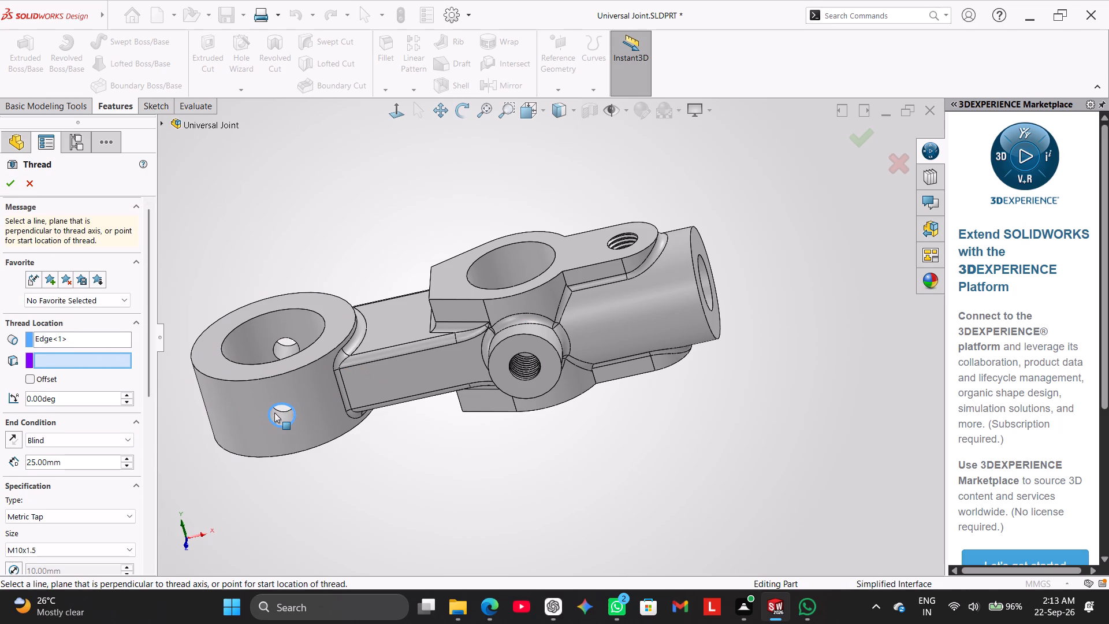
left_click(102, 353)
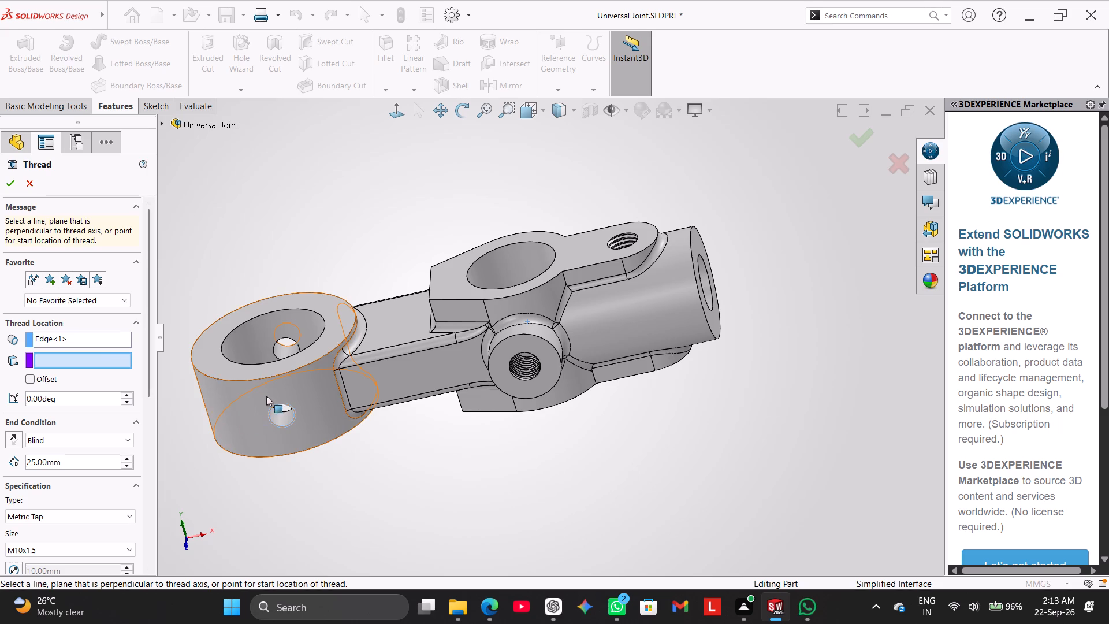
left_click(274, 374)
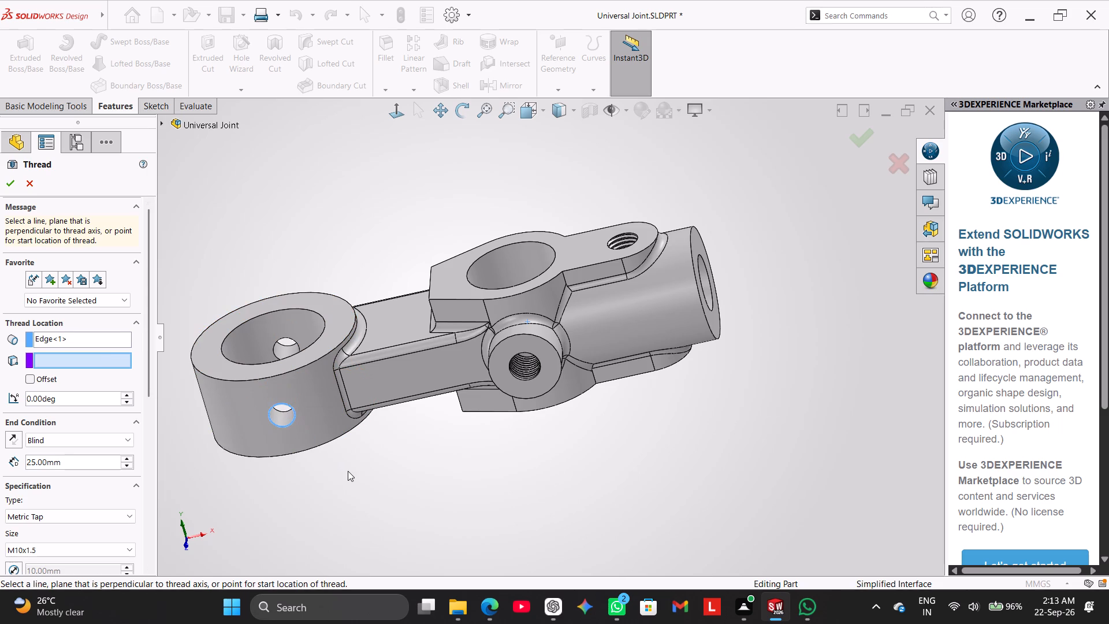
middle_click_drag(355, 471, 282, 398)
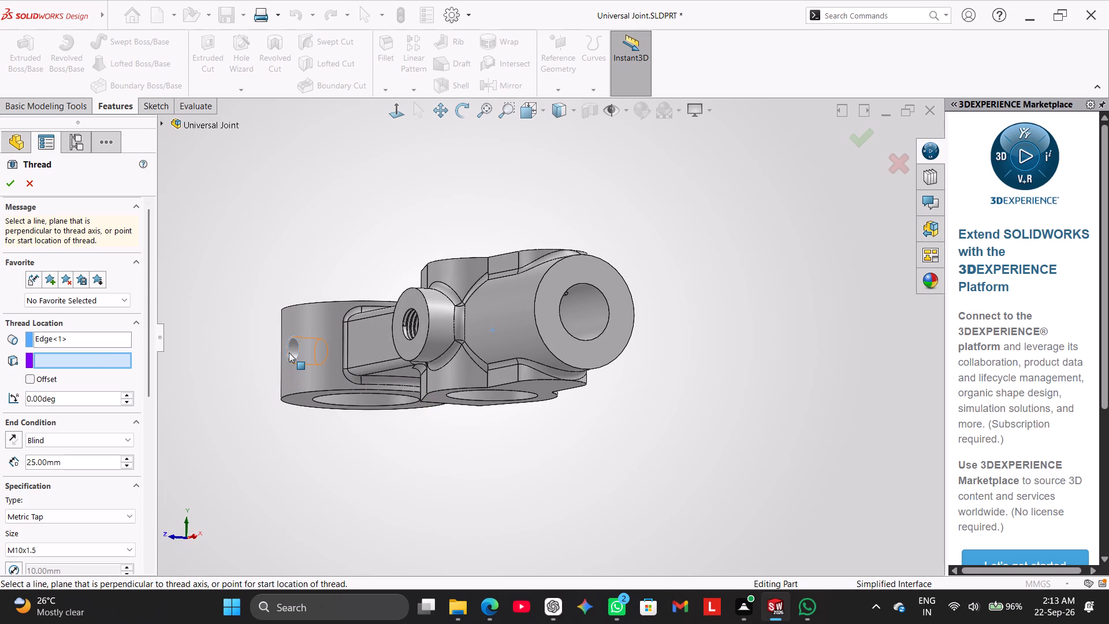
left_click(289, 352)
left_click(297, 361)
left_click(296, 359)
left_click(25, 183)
Restart the thread from the outer edge of the large ring's cross hole, trying the ring's faces and the hole's other edges as start location.
left_click(240, 95)
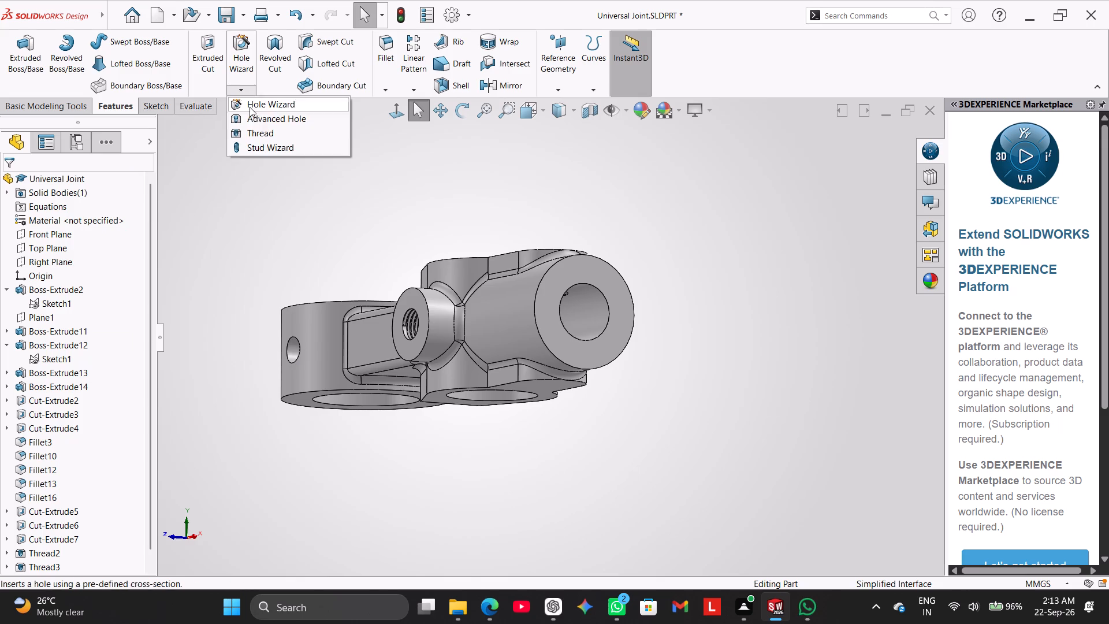
left_click(266, 133)
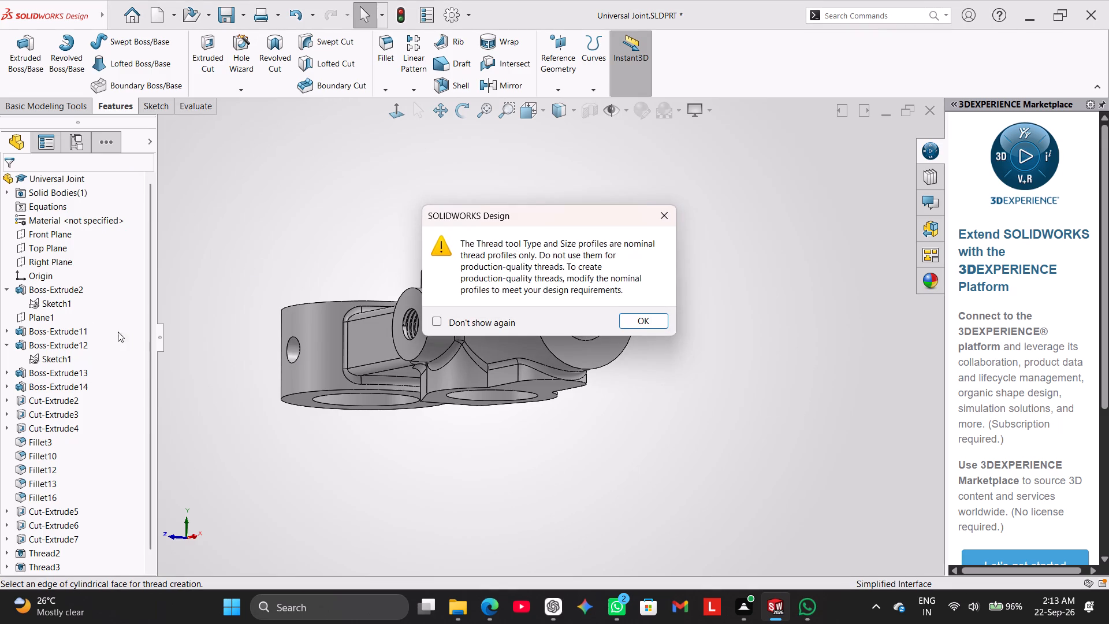
left_click(637, 319)
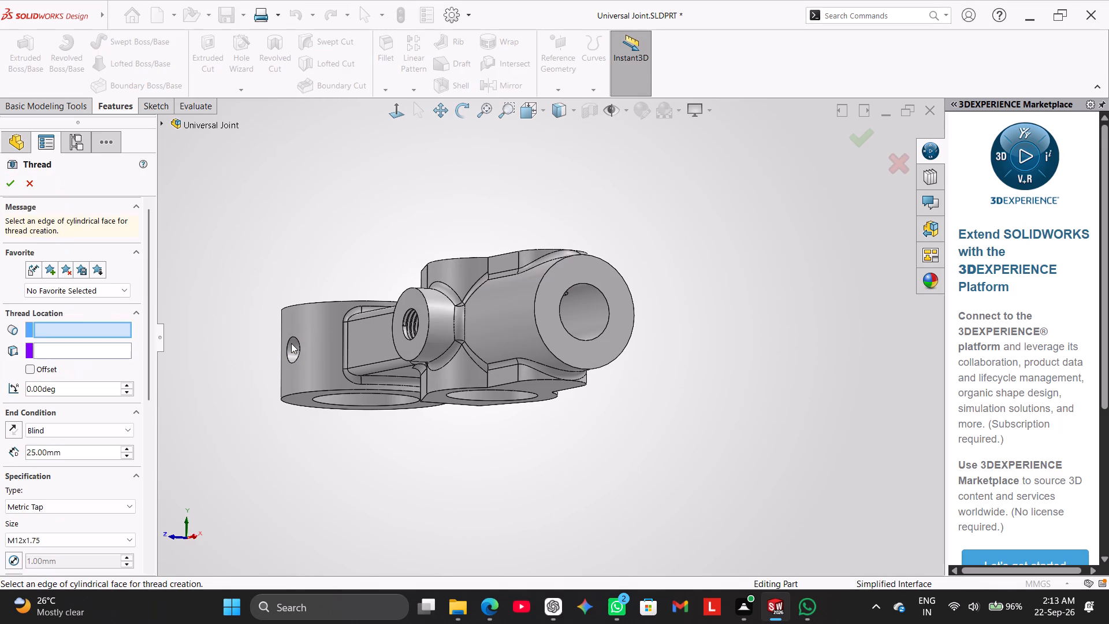
left_click(288, 352)
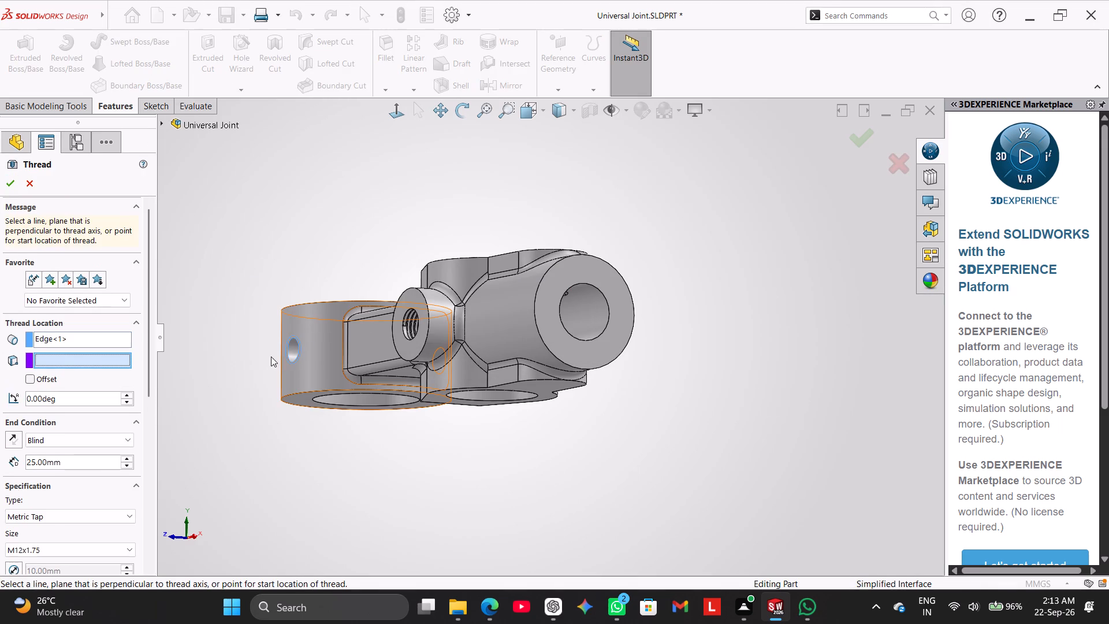
left_click(97, 358)
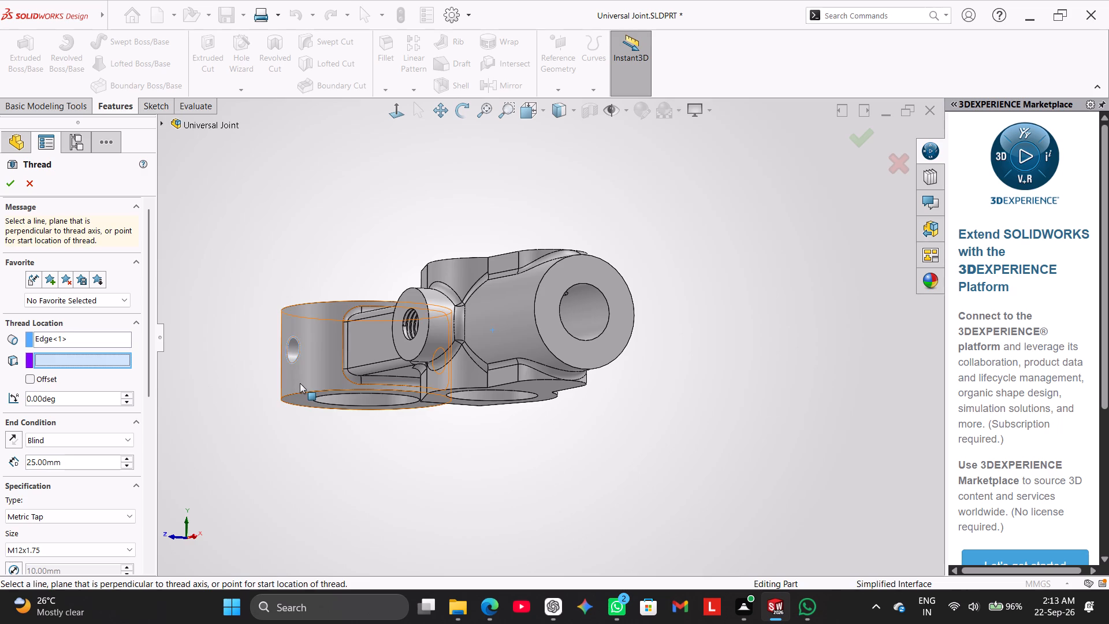
left_click(301, 383)
middle_click_drag(230, 346, 235, 363)
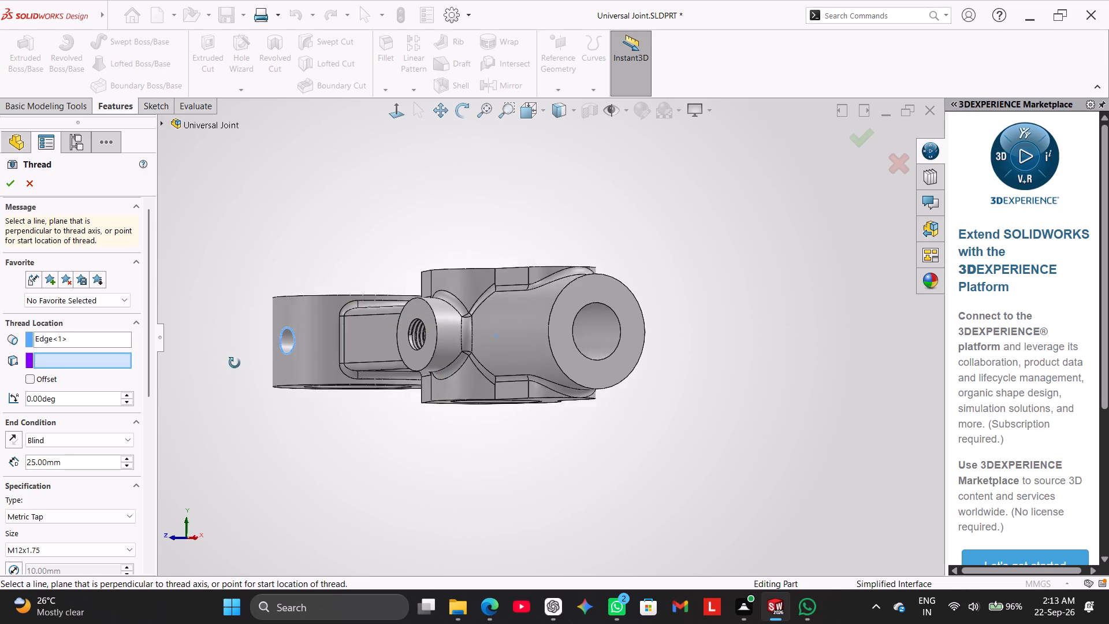
middle_click_drag(235, 363, 230, 450)
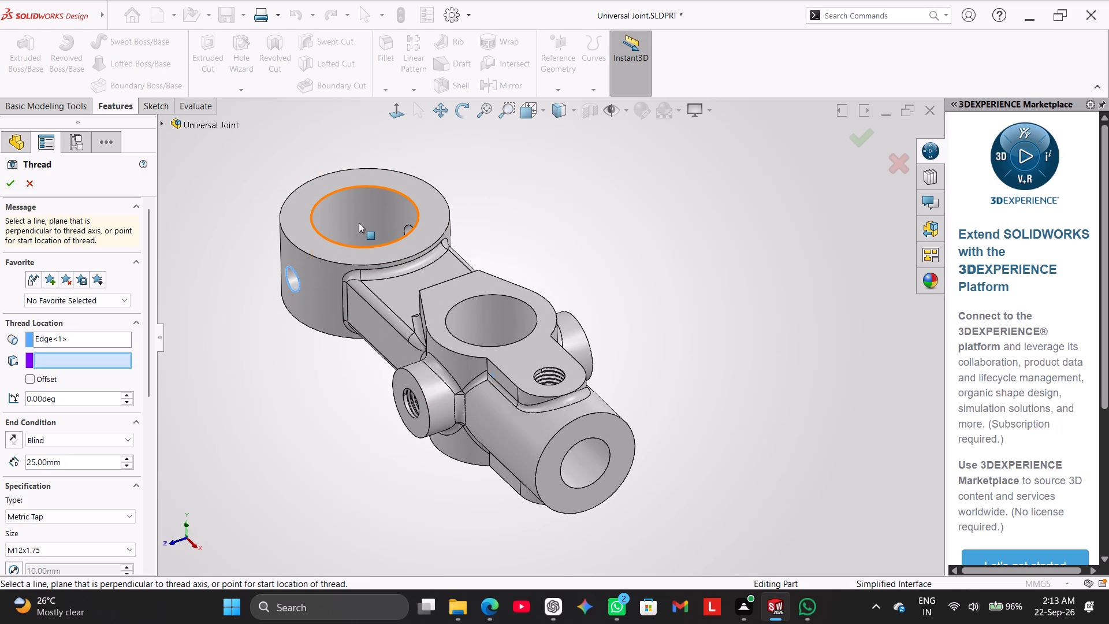
left_click(359, 222)
middle_click_drag(262, 292, 230, 359)
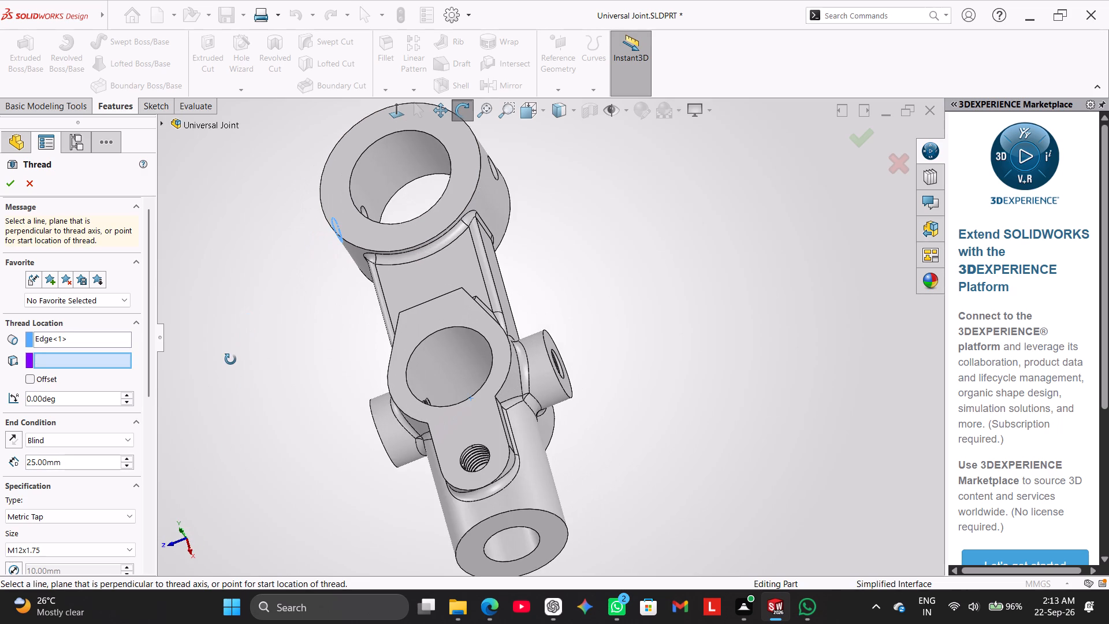
middle_click_drag(230, 359, 233, 358)
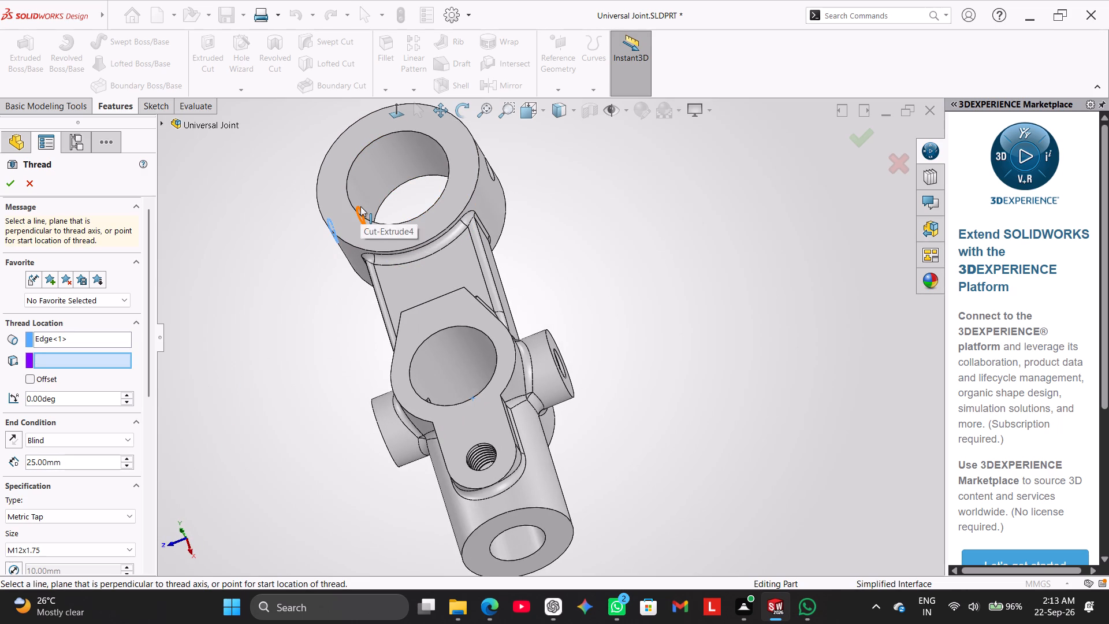
left_click(360, 206)
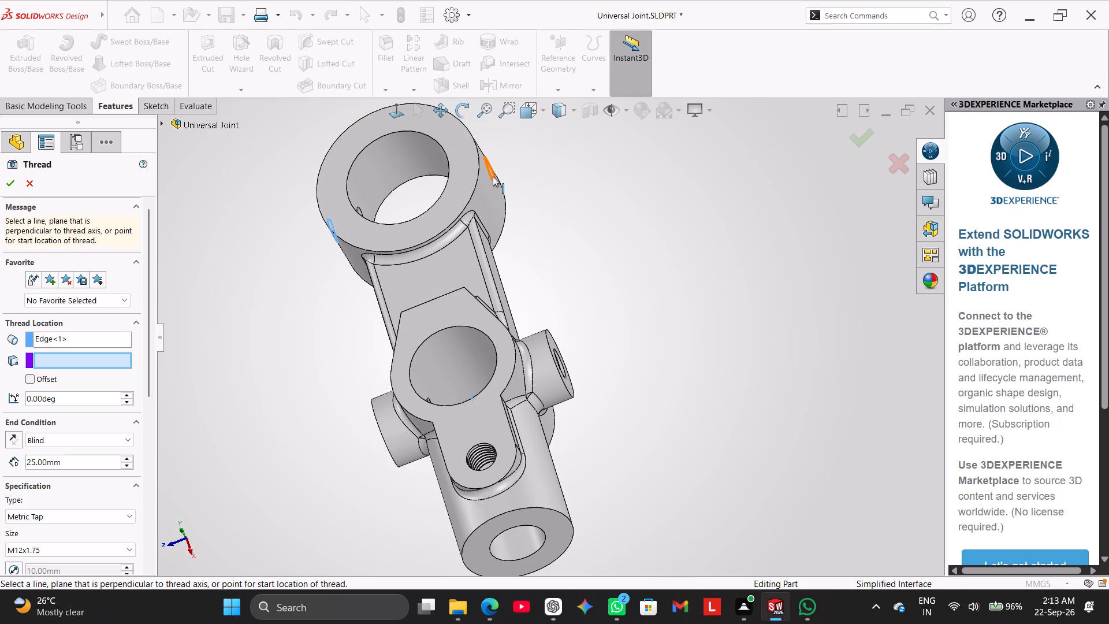
left_click(490, 176)
middle_click_drag(314, 277, 353, 258)
left_click(336, 261)
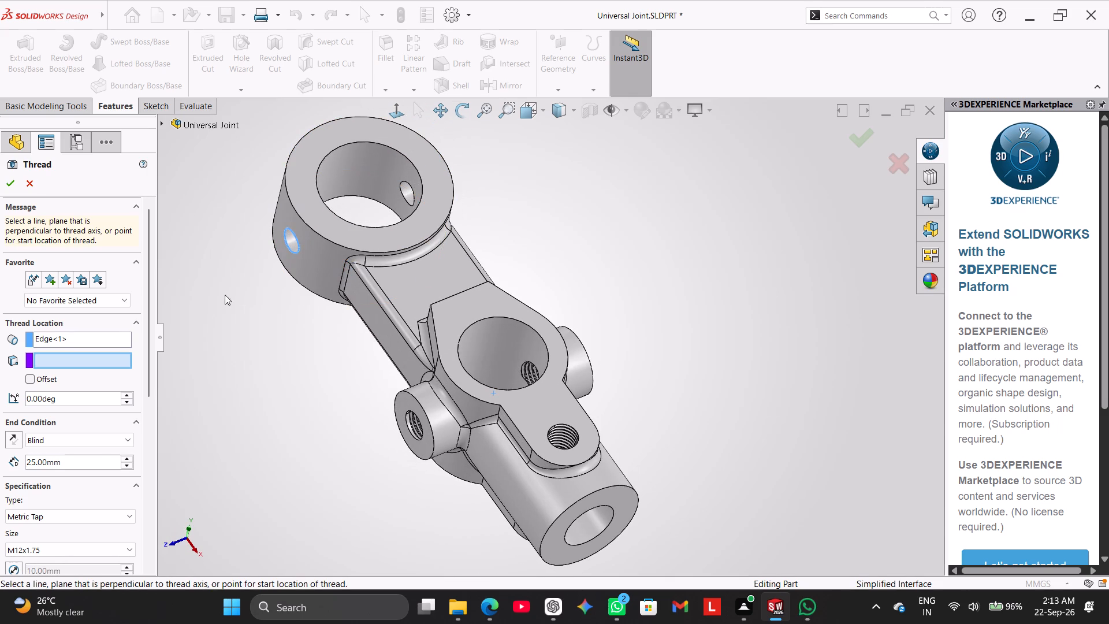
scroll(209, 322, "up", 1)
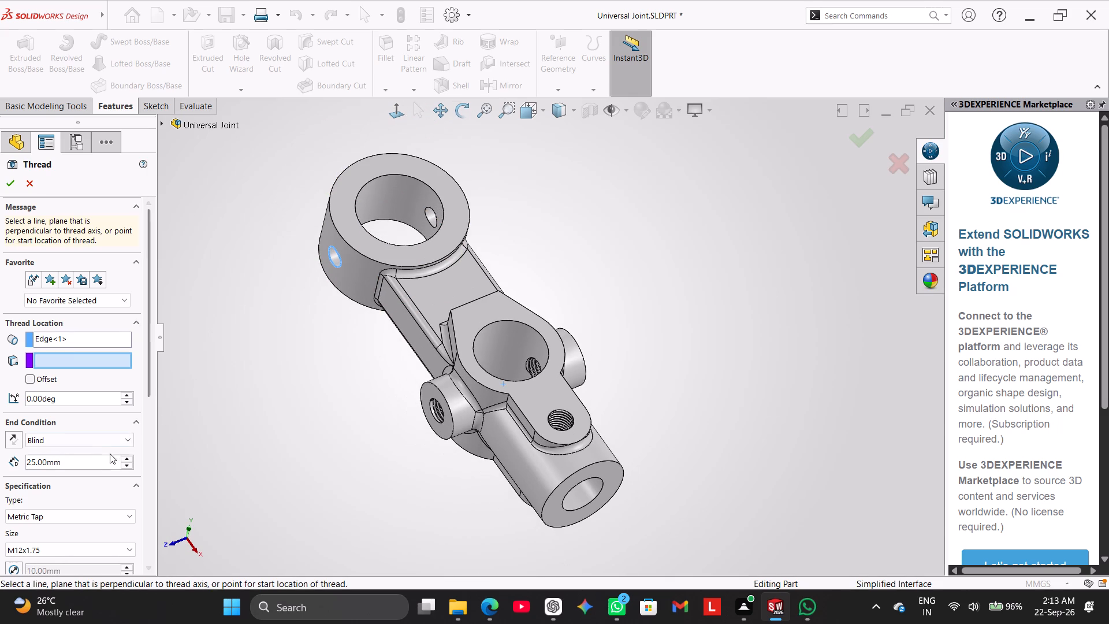
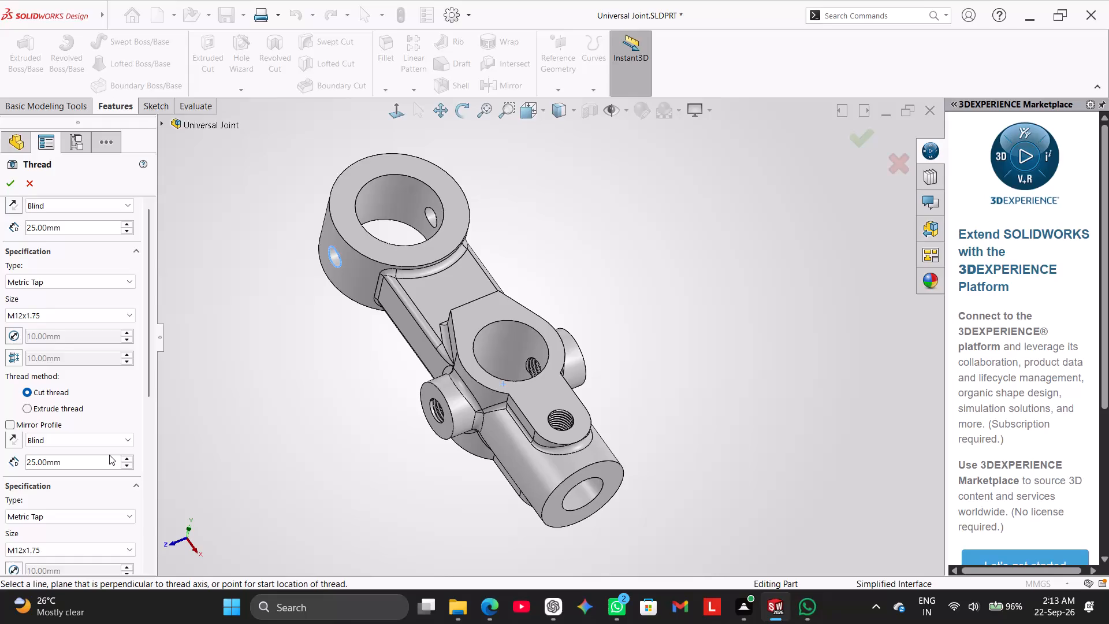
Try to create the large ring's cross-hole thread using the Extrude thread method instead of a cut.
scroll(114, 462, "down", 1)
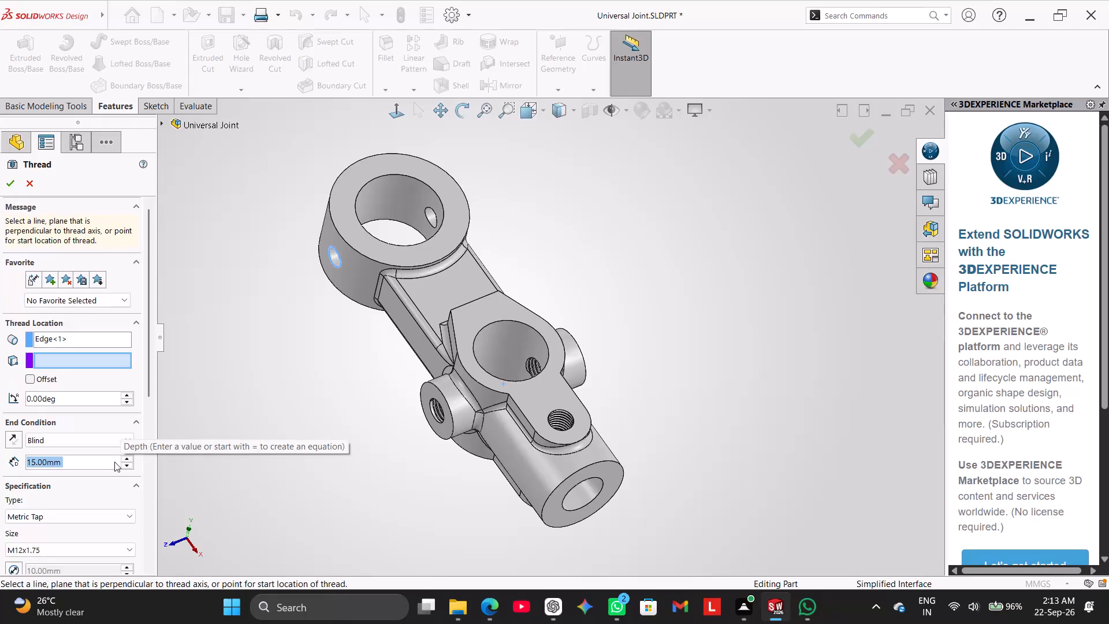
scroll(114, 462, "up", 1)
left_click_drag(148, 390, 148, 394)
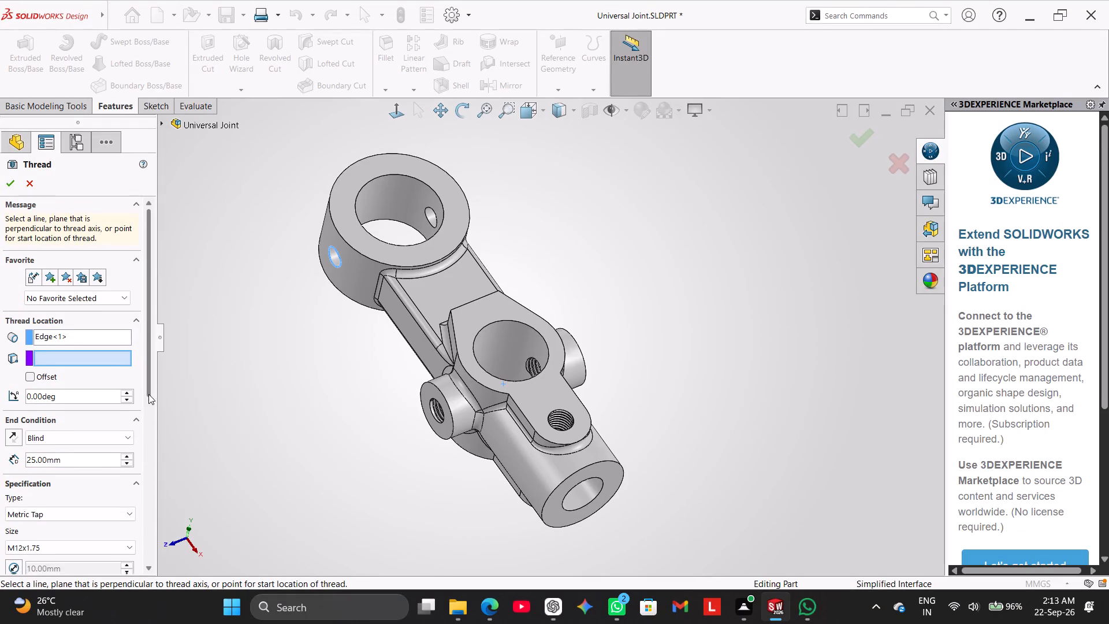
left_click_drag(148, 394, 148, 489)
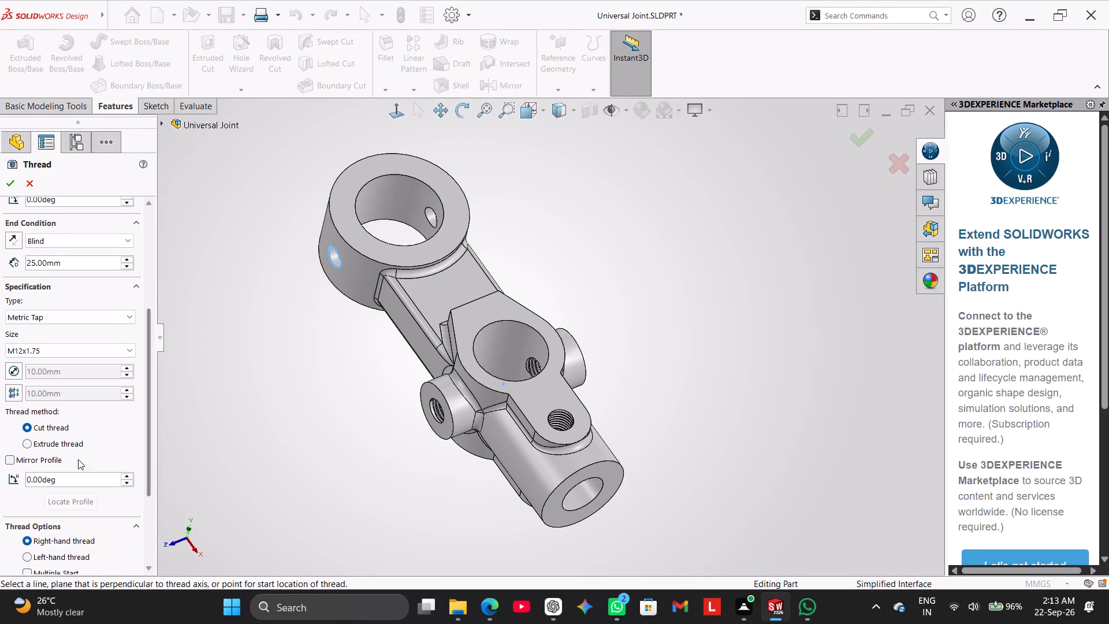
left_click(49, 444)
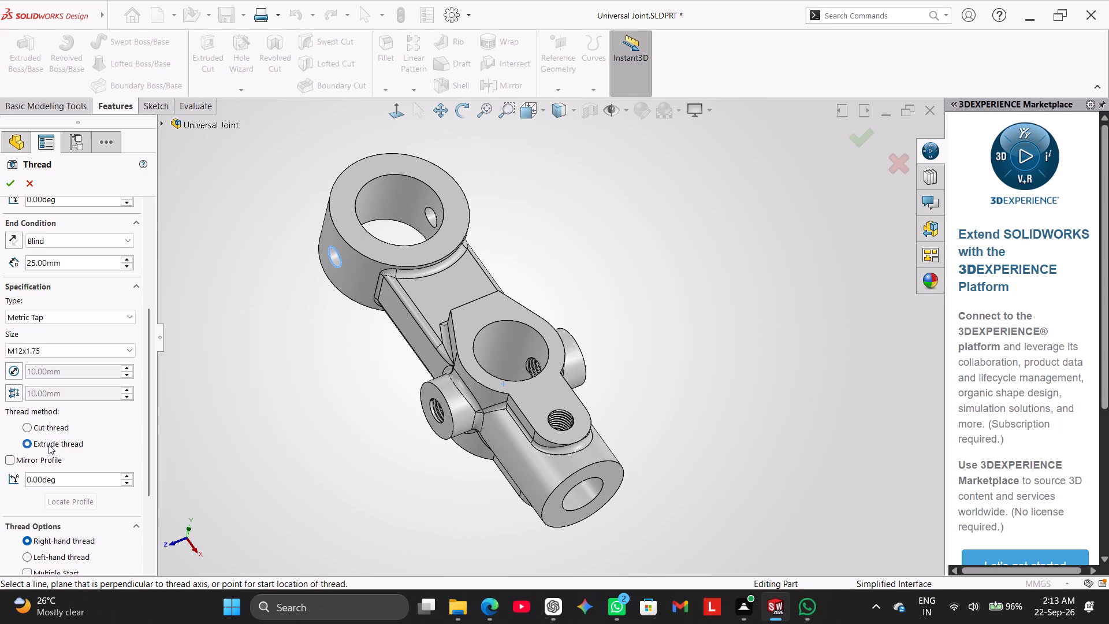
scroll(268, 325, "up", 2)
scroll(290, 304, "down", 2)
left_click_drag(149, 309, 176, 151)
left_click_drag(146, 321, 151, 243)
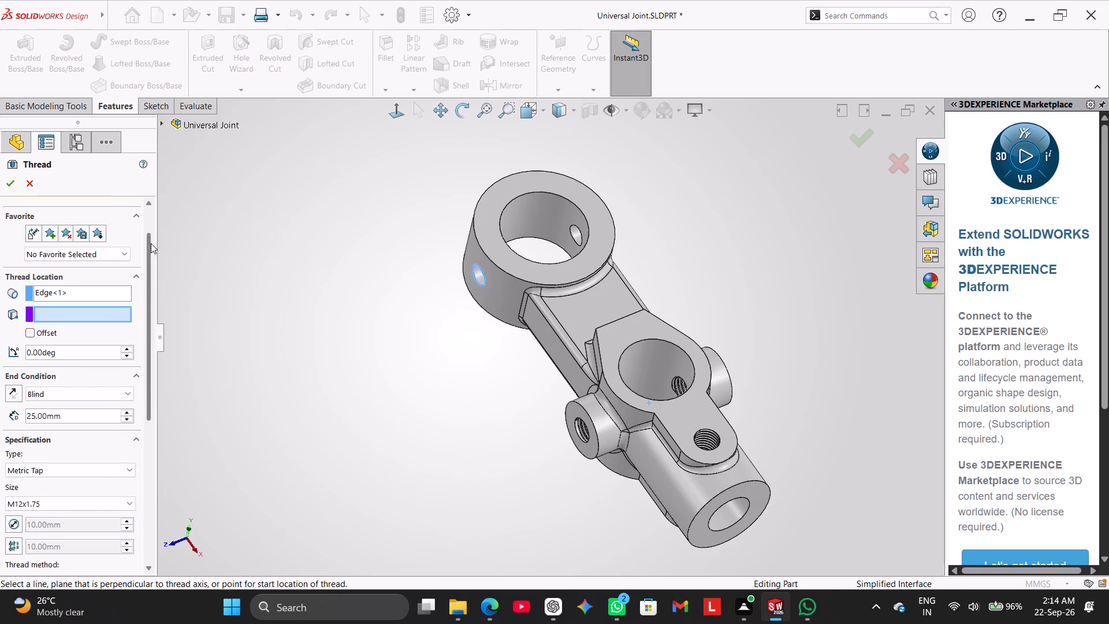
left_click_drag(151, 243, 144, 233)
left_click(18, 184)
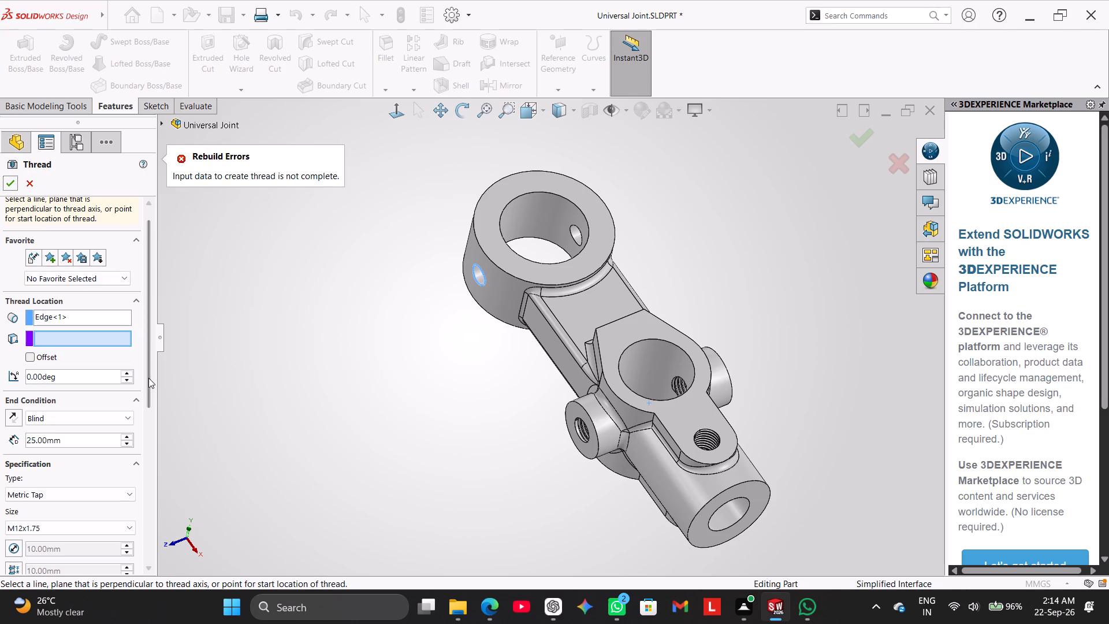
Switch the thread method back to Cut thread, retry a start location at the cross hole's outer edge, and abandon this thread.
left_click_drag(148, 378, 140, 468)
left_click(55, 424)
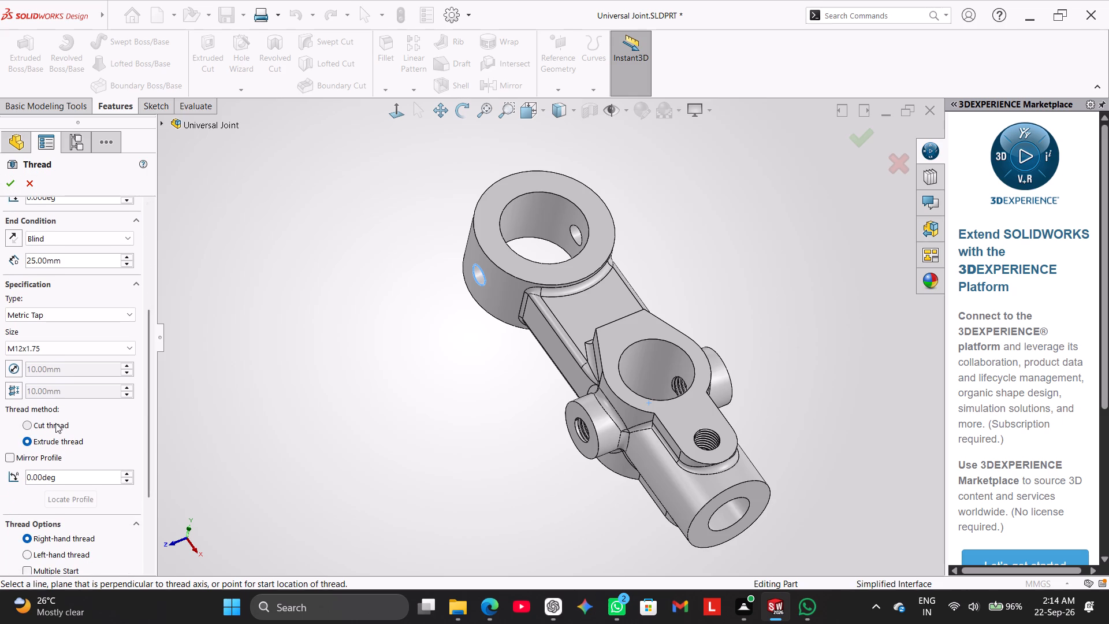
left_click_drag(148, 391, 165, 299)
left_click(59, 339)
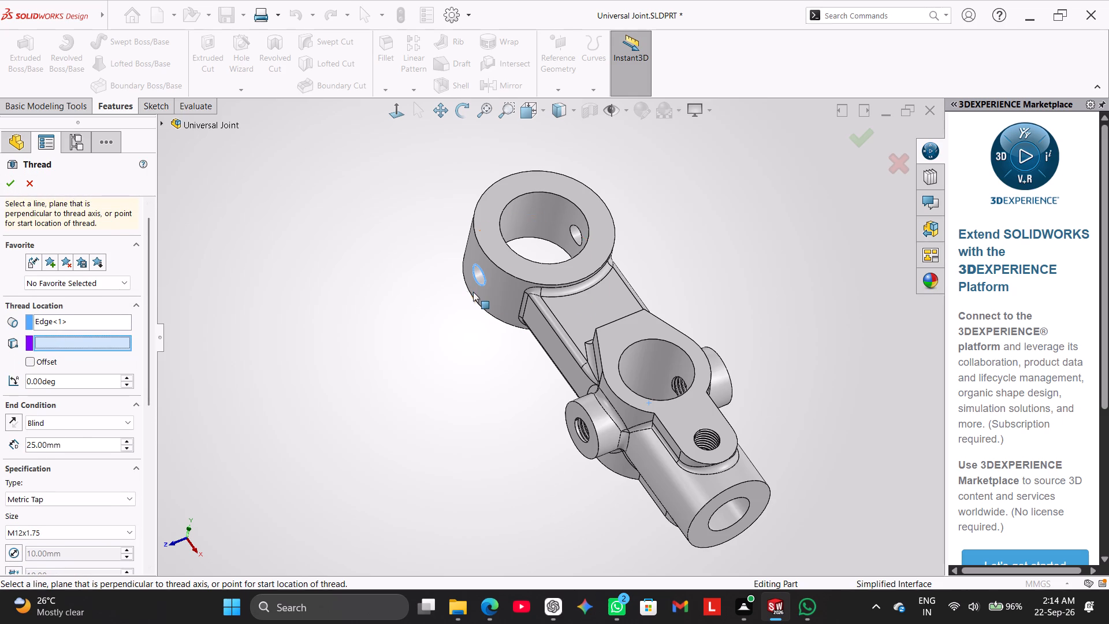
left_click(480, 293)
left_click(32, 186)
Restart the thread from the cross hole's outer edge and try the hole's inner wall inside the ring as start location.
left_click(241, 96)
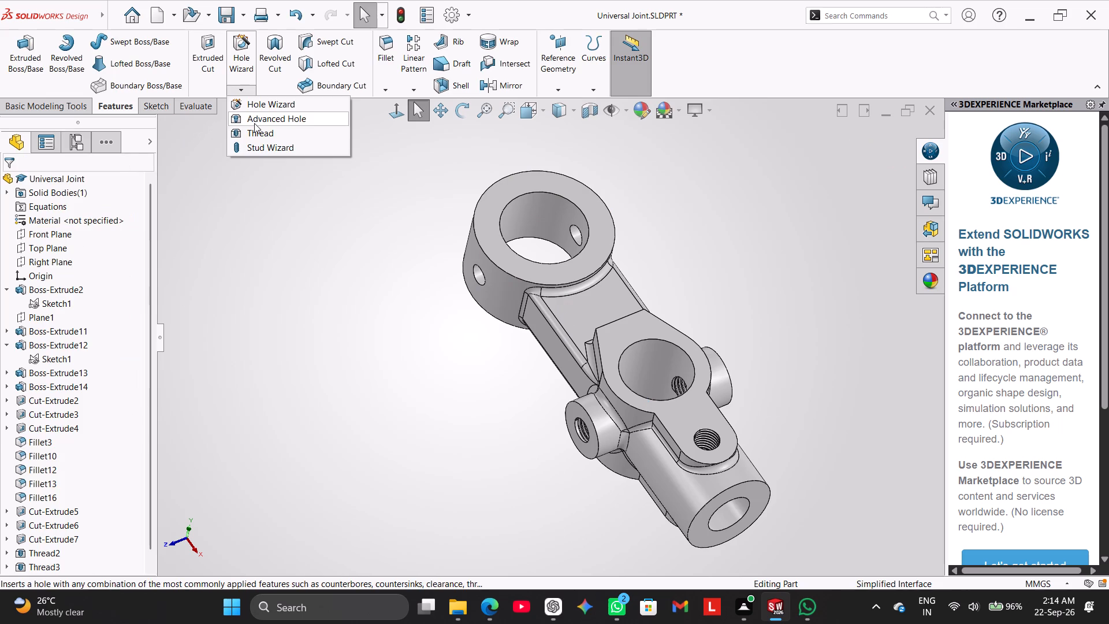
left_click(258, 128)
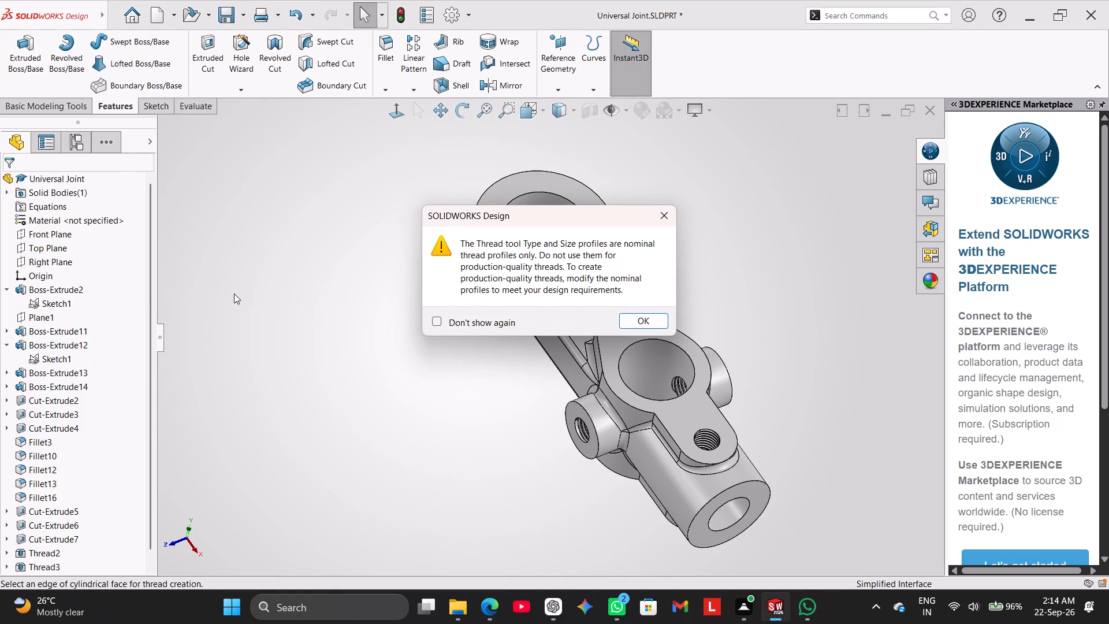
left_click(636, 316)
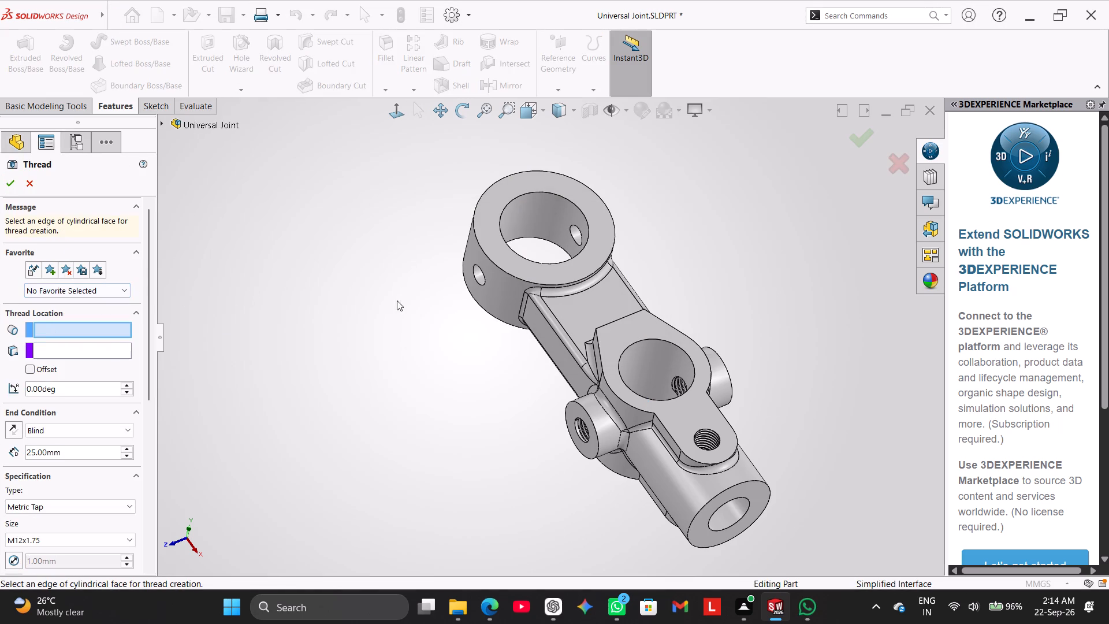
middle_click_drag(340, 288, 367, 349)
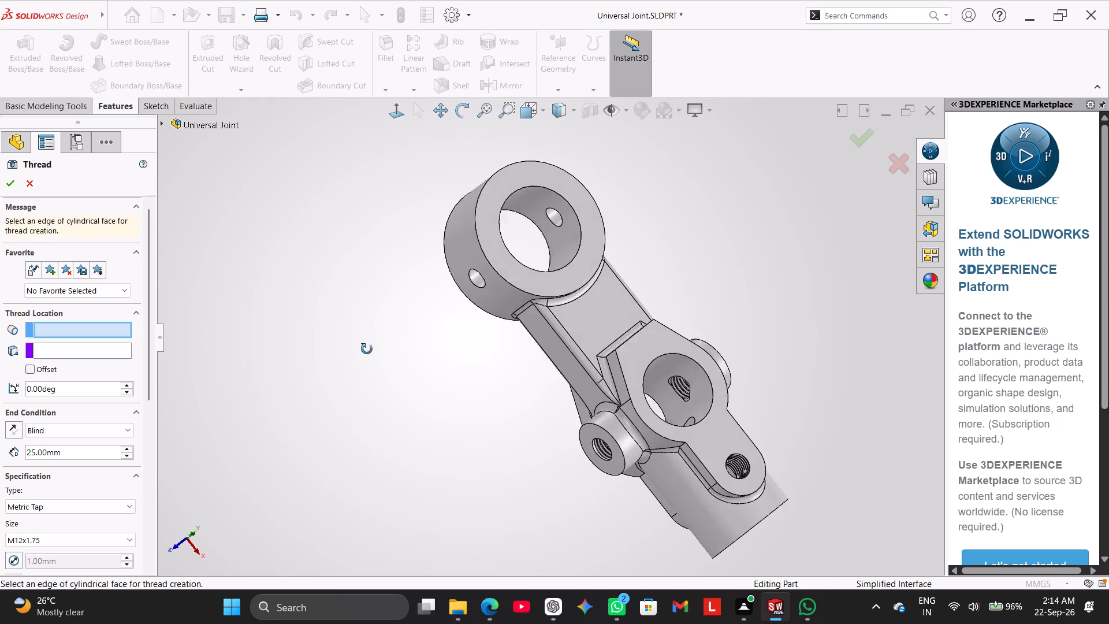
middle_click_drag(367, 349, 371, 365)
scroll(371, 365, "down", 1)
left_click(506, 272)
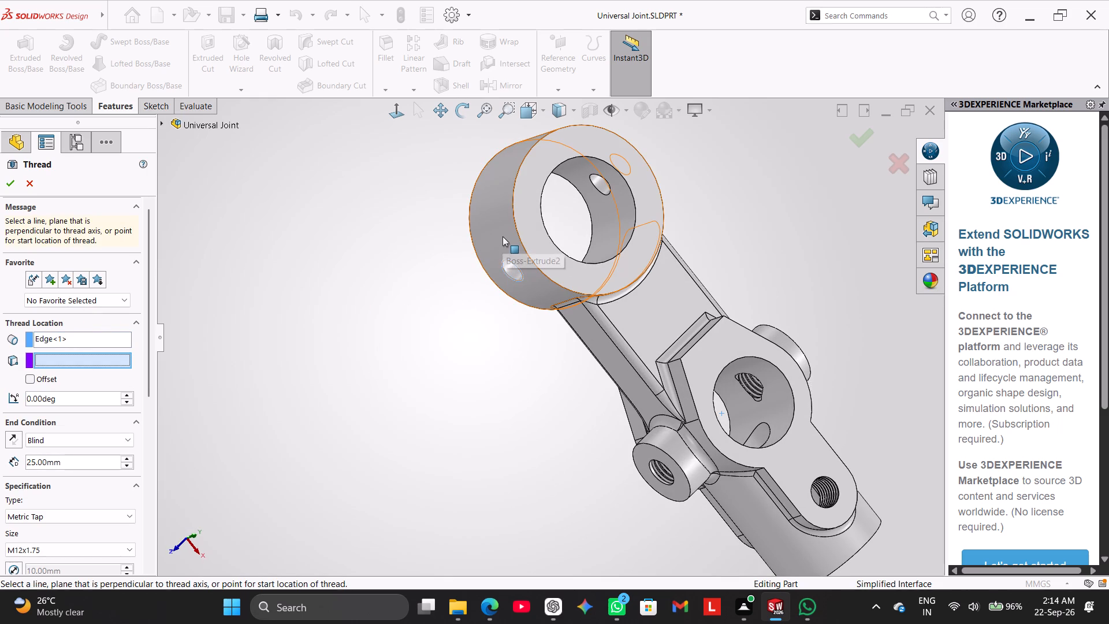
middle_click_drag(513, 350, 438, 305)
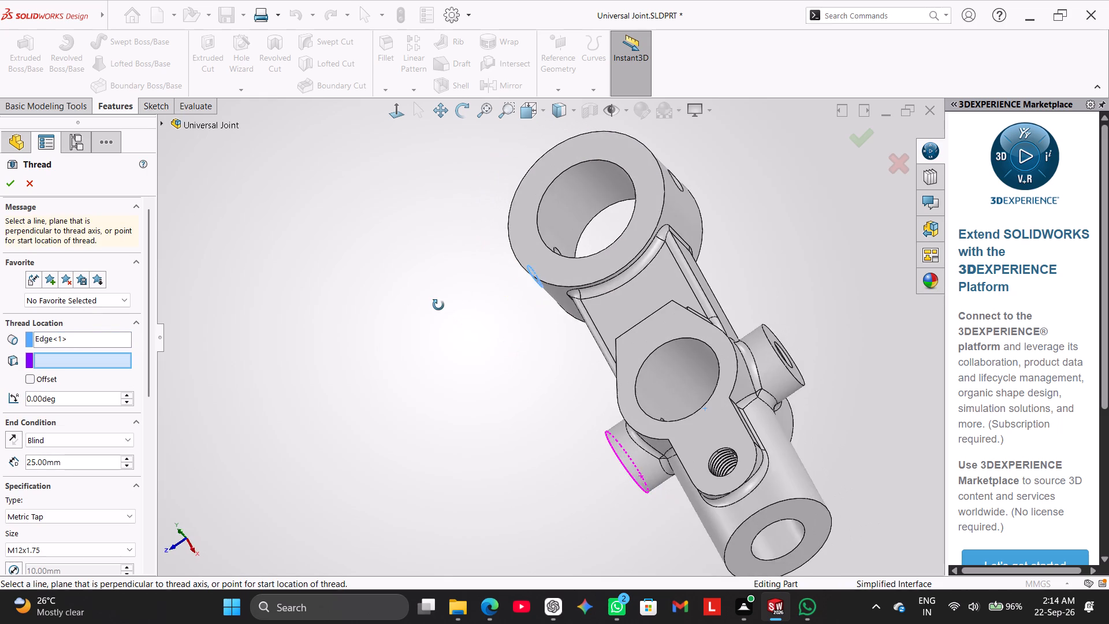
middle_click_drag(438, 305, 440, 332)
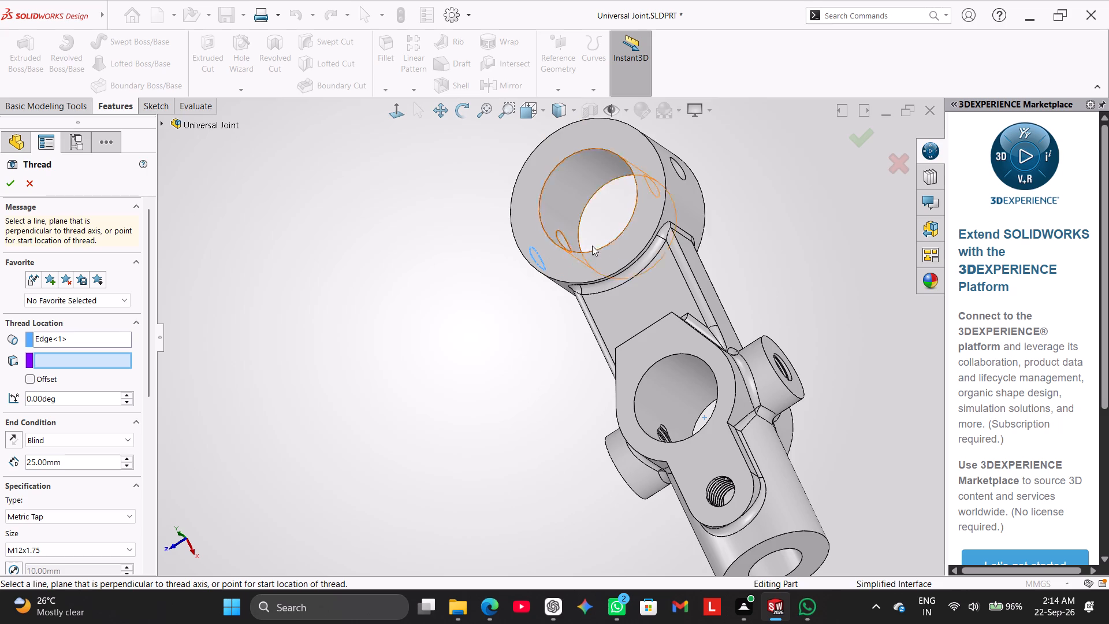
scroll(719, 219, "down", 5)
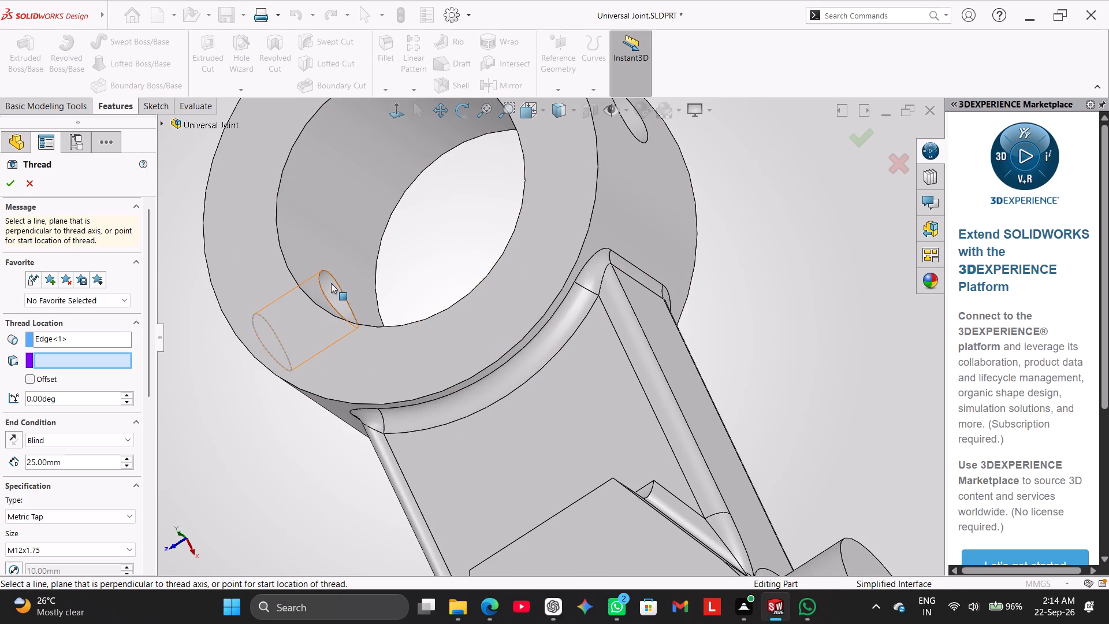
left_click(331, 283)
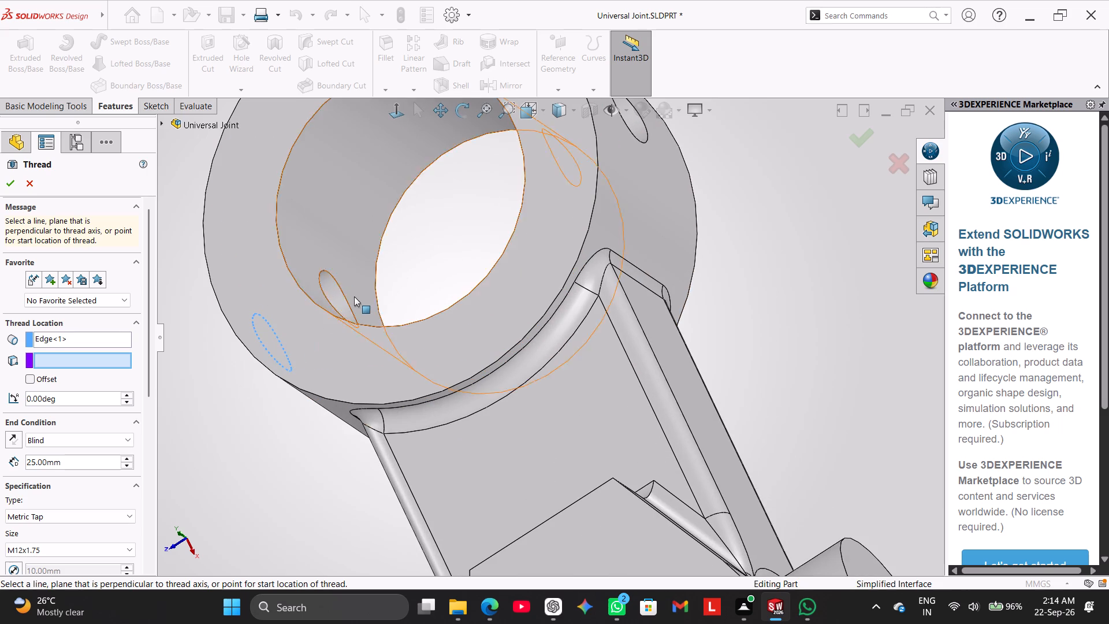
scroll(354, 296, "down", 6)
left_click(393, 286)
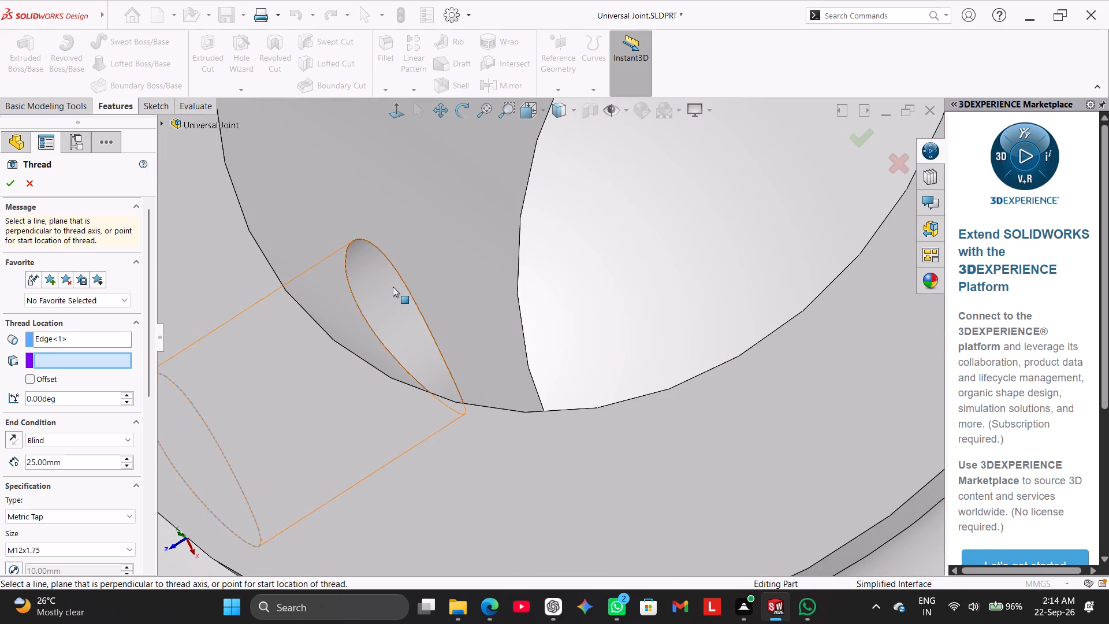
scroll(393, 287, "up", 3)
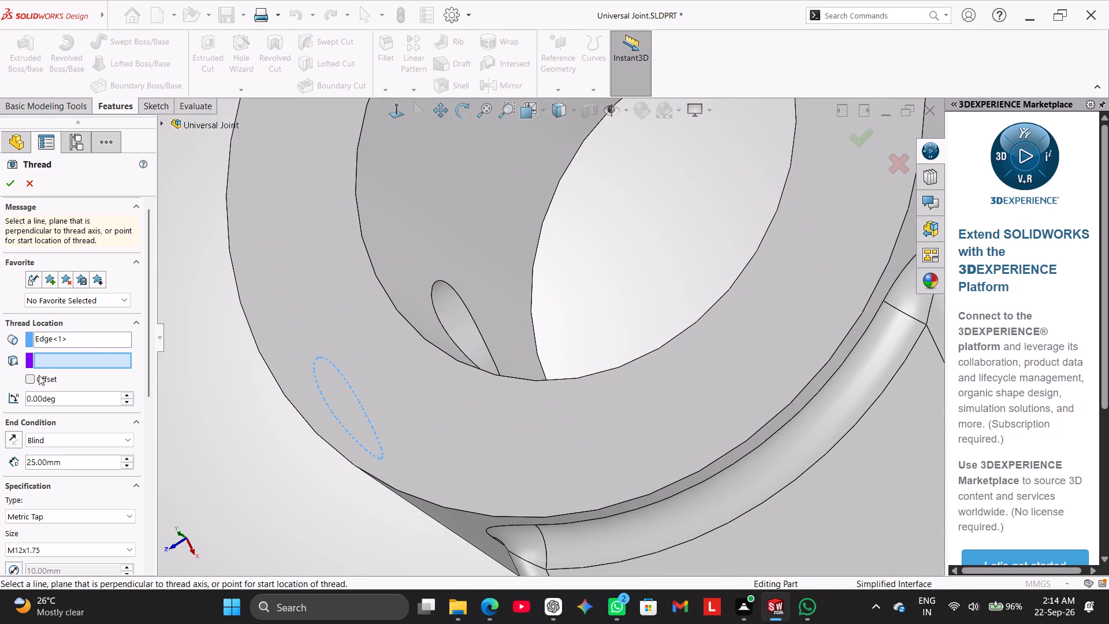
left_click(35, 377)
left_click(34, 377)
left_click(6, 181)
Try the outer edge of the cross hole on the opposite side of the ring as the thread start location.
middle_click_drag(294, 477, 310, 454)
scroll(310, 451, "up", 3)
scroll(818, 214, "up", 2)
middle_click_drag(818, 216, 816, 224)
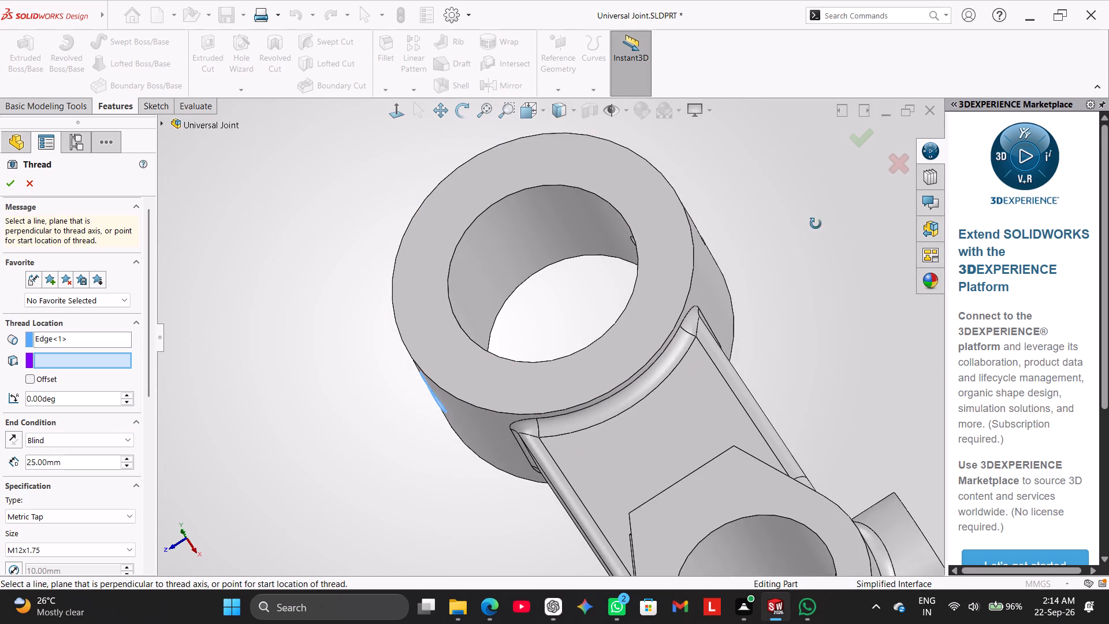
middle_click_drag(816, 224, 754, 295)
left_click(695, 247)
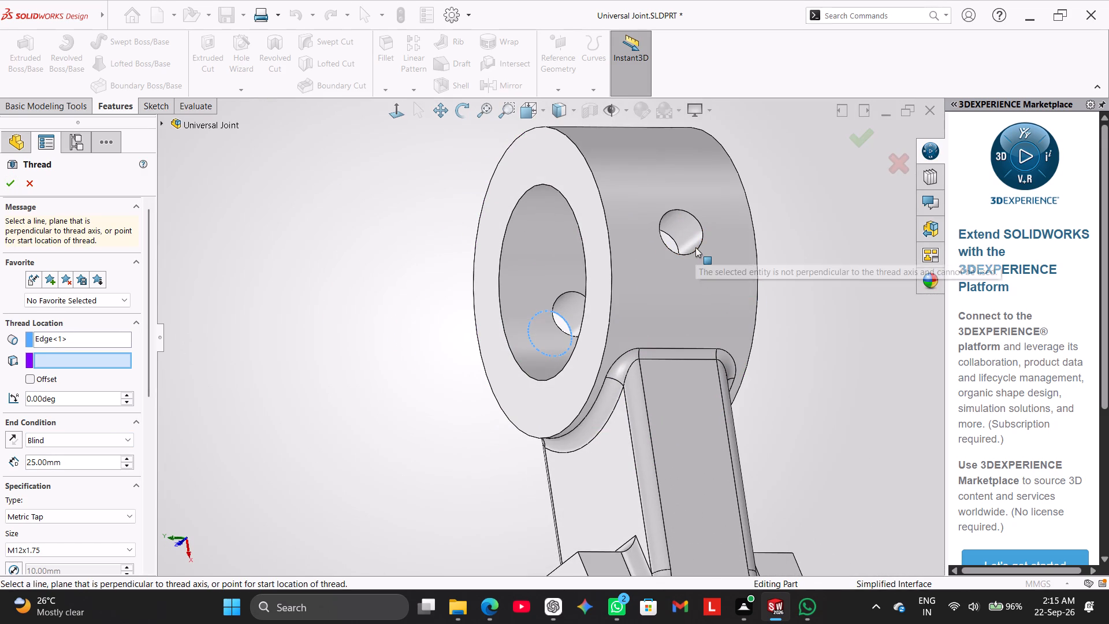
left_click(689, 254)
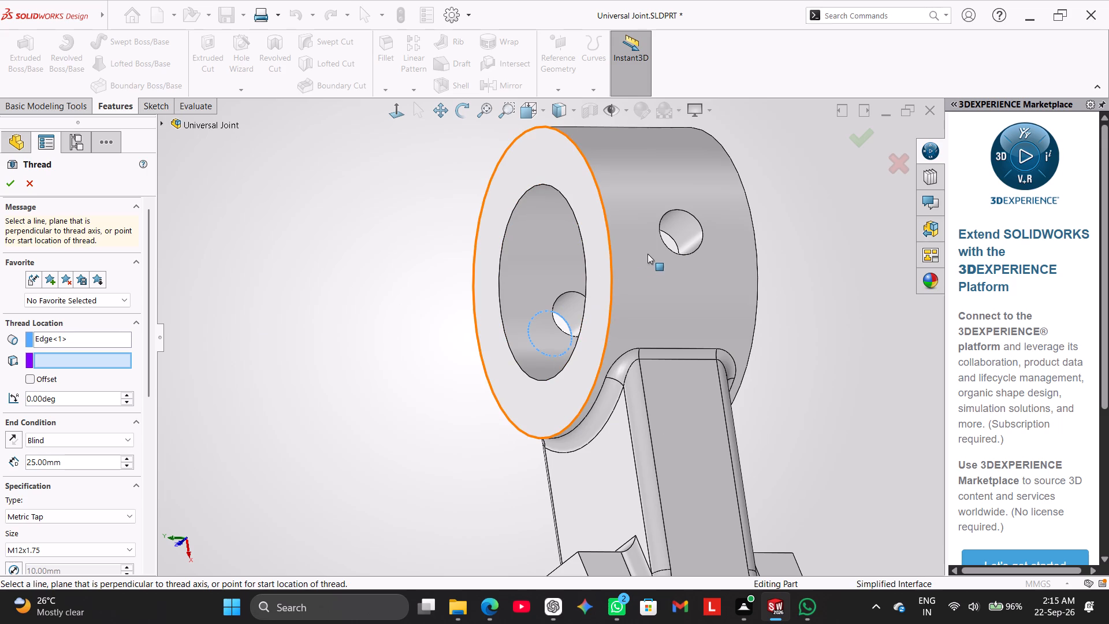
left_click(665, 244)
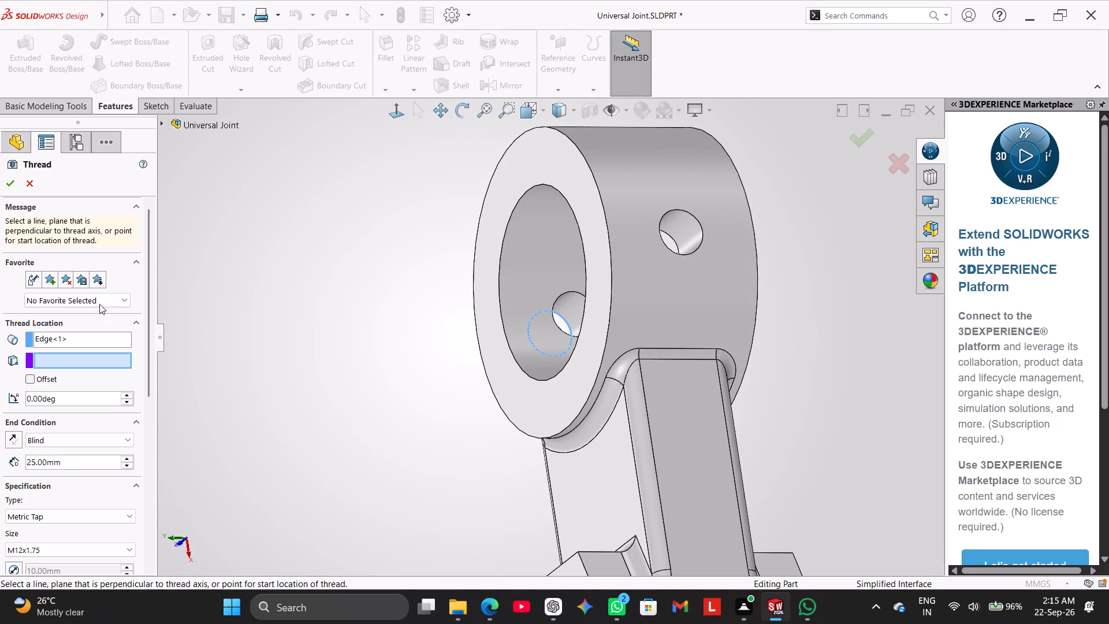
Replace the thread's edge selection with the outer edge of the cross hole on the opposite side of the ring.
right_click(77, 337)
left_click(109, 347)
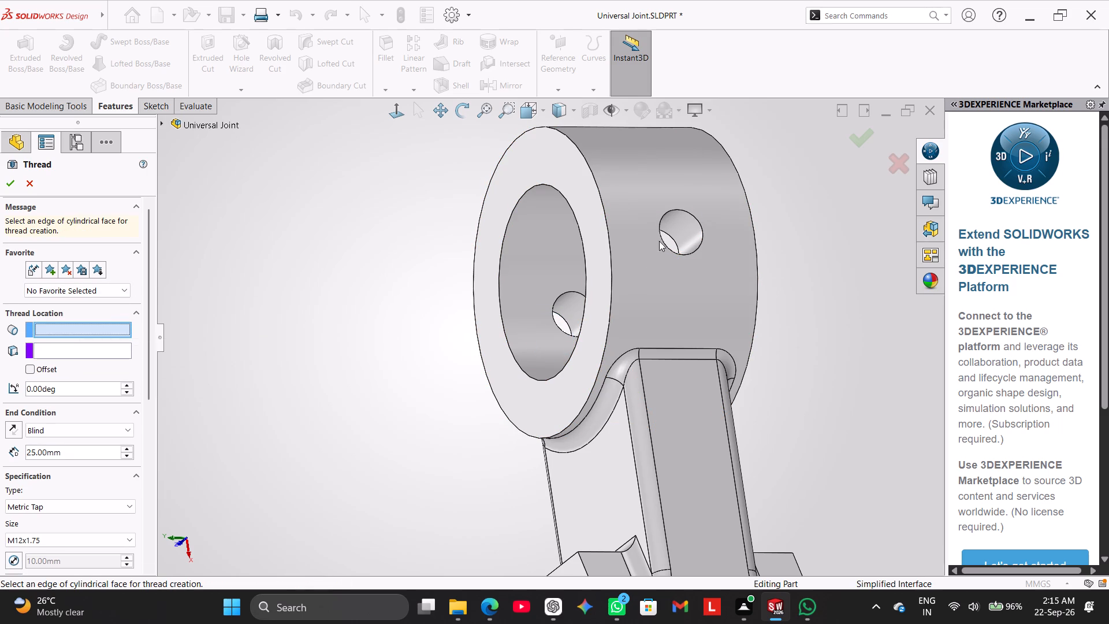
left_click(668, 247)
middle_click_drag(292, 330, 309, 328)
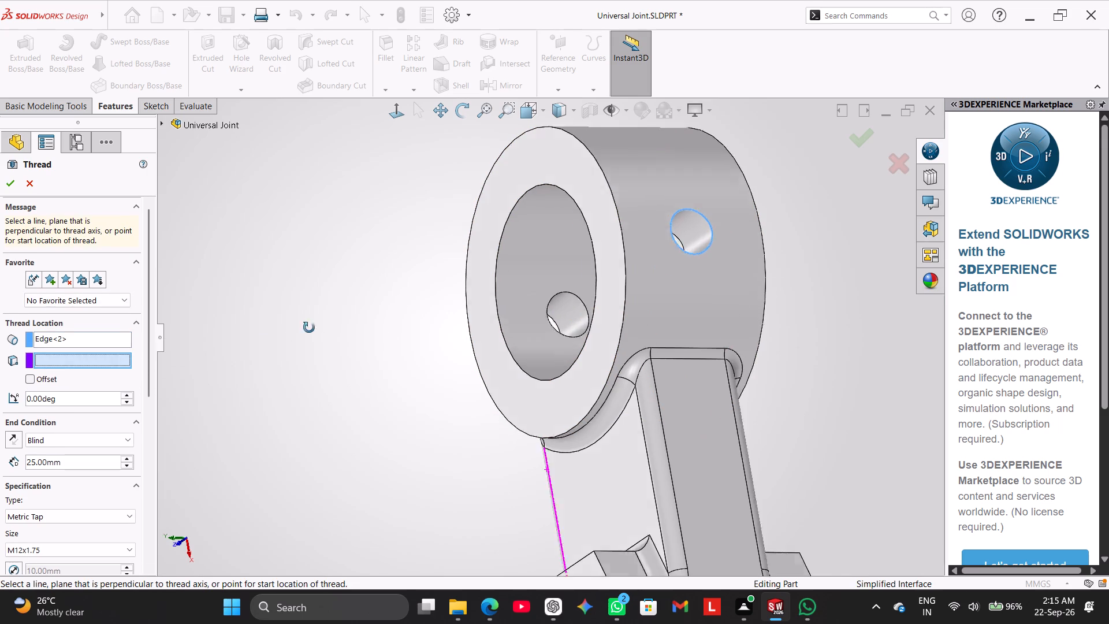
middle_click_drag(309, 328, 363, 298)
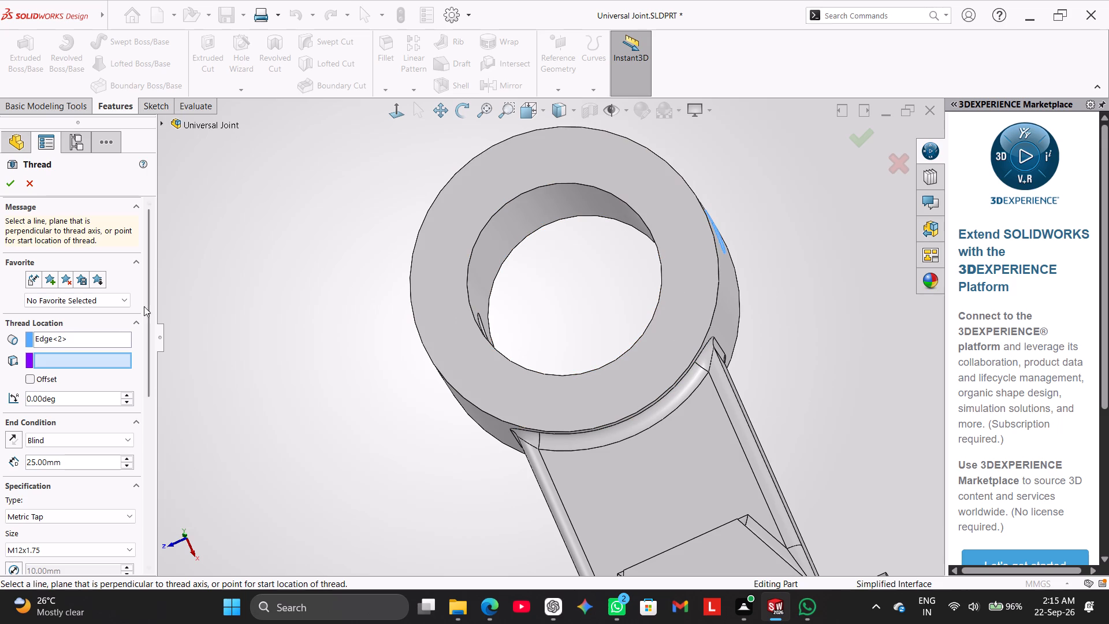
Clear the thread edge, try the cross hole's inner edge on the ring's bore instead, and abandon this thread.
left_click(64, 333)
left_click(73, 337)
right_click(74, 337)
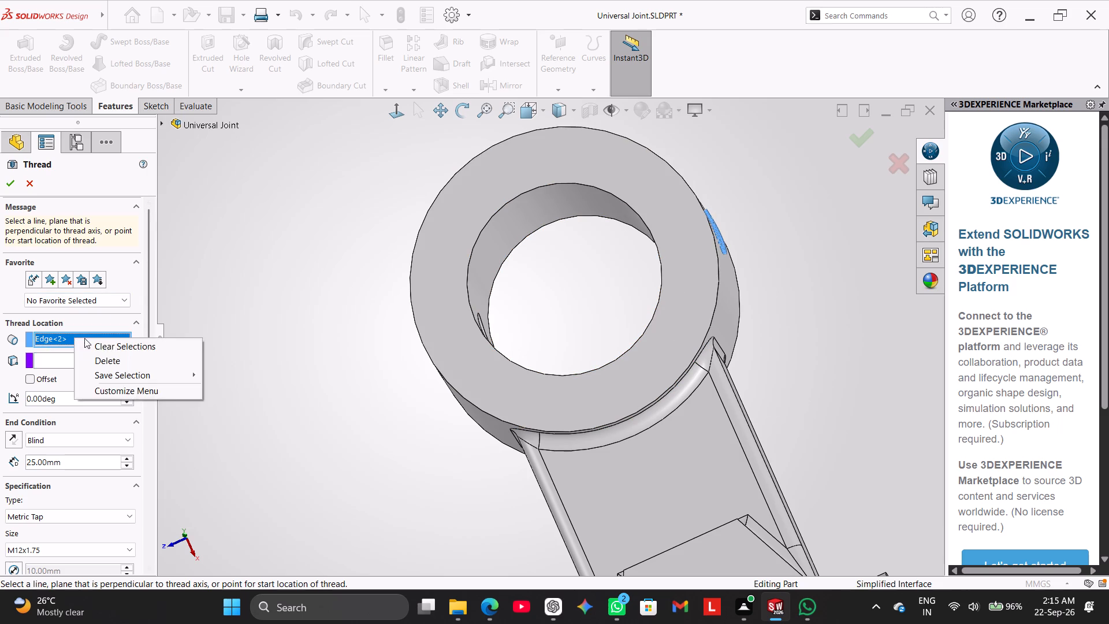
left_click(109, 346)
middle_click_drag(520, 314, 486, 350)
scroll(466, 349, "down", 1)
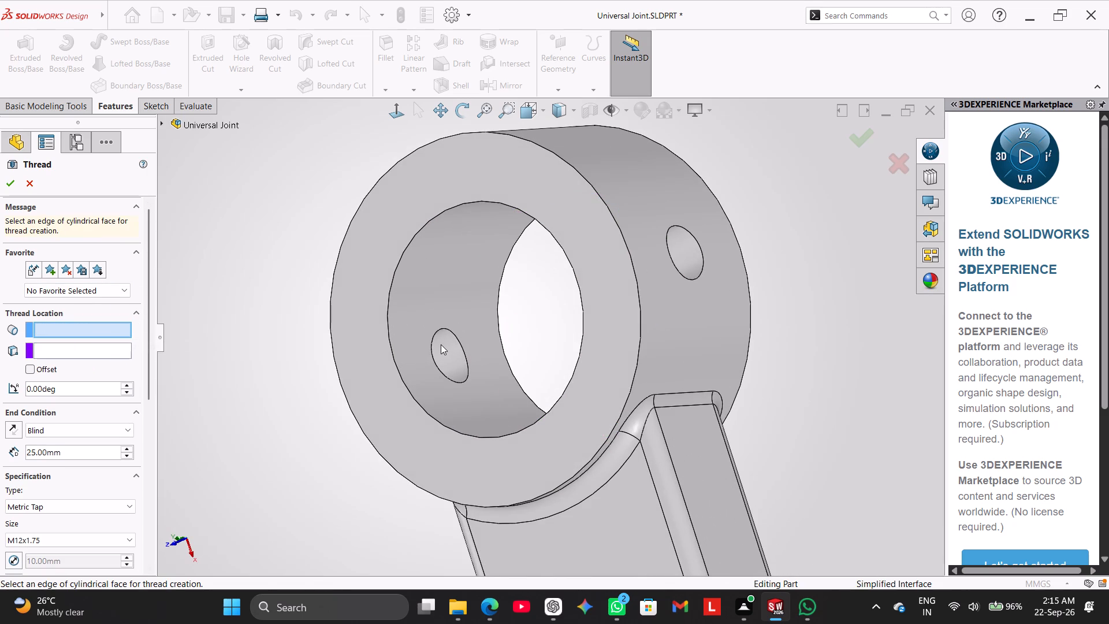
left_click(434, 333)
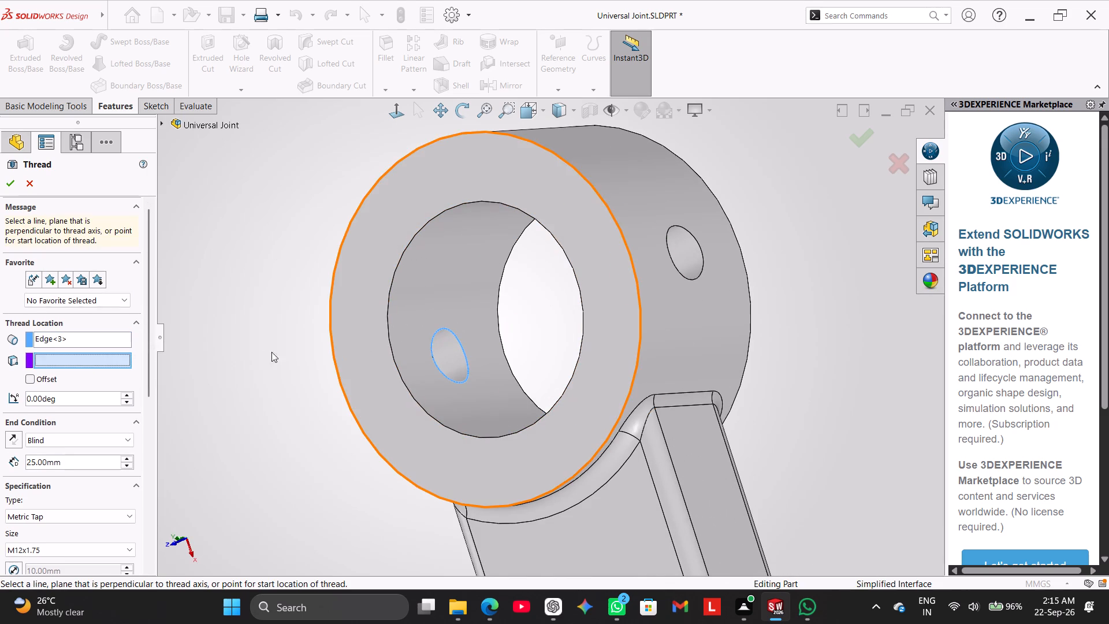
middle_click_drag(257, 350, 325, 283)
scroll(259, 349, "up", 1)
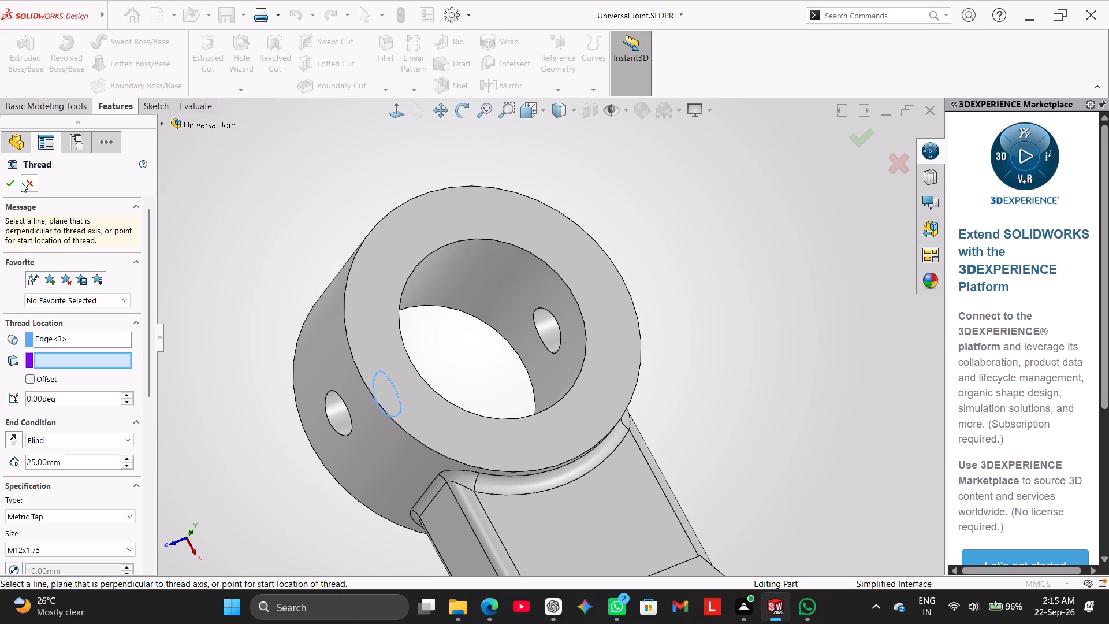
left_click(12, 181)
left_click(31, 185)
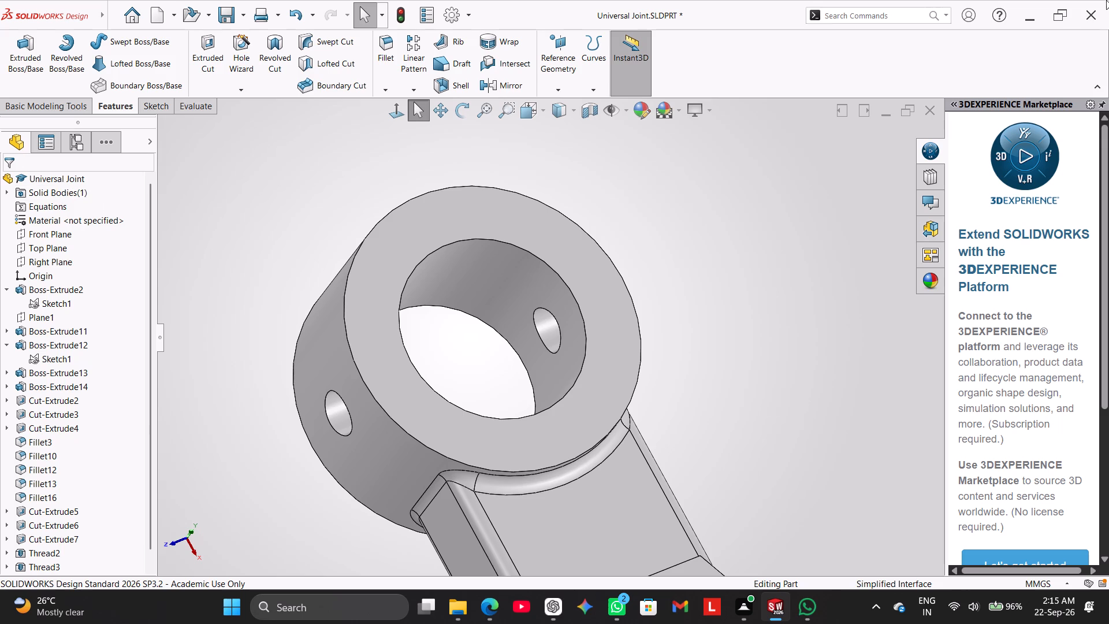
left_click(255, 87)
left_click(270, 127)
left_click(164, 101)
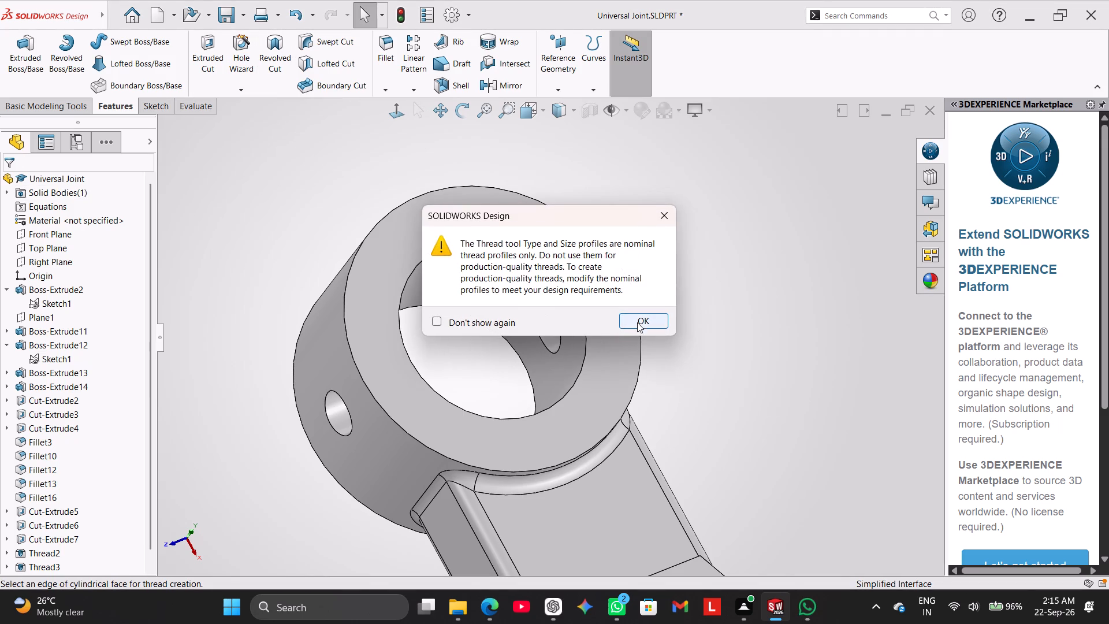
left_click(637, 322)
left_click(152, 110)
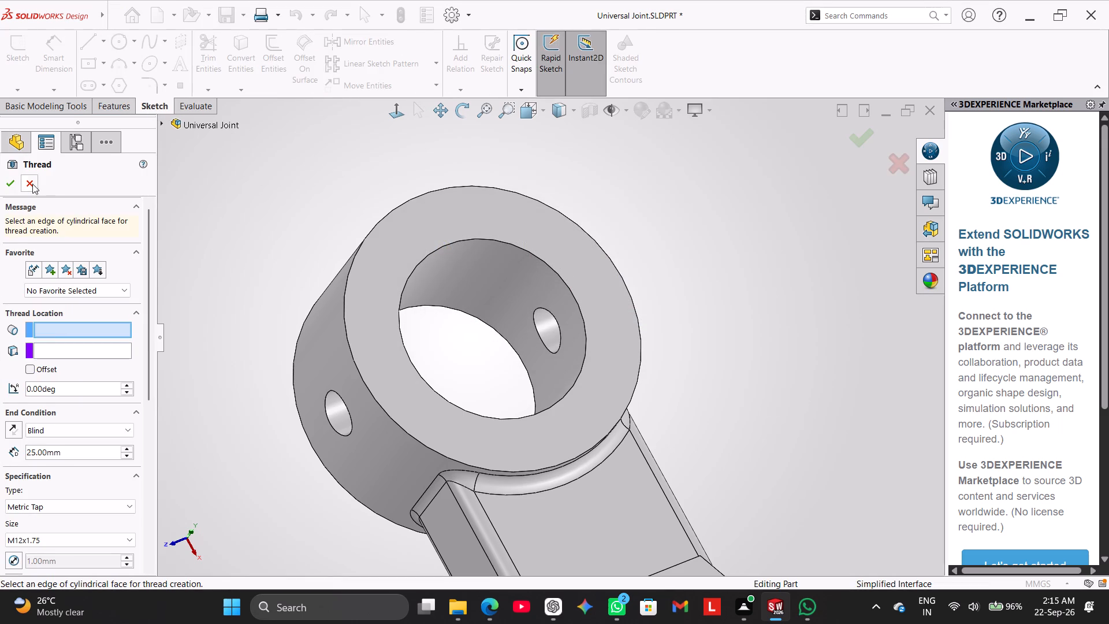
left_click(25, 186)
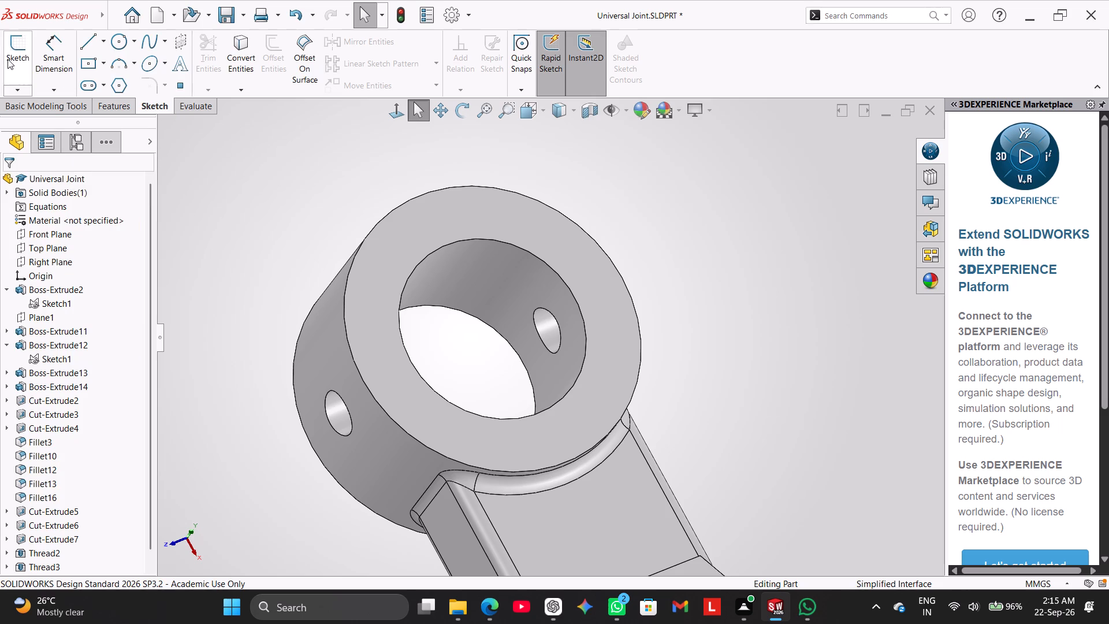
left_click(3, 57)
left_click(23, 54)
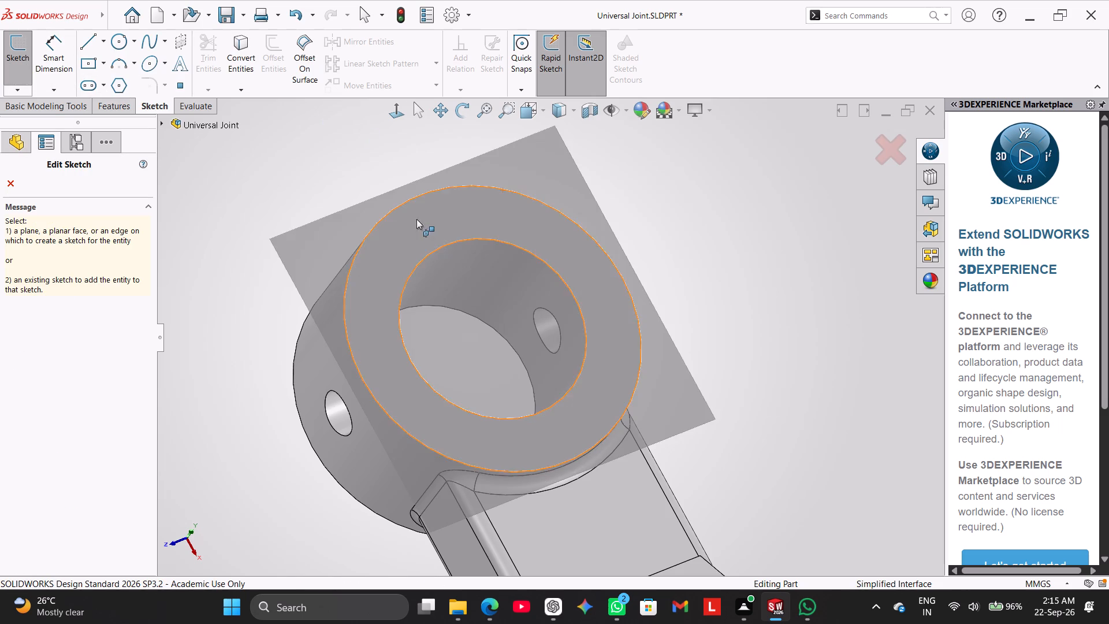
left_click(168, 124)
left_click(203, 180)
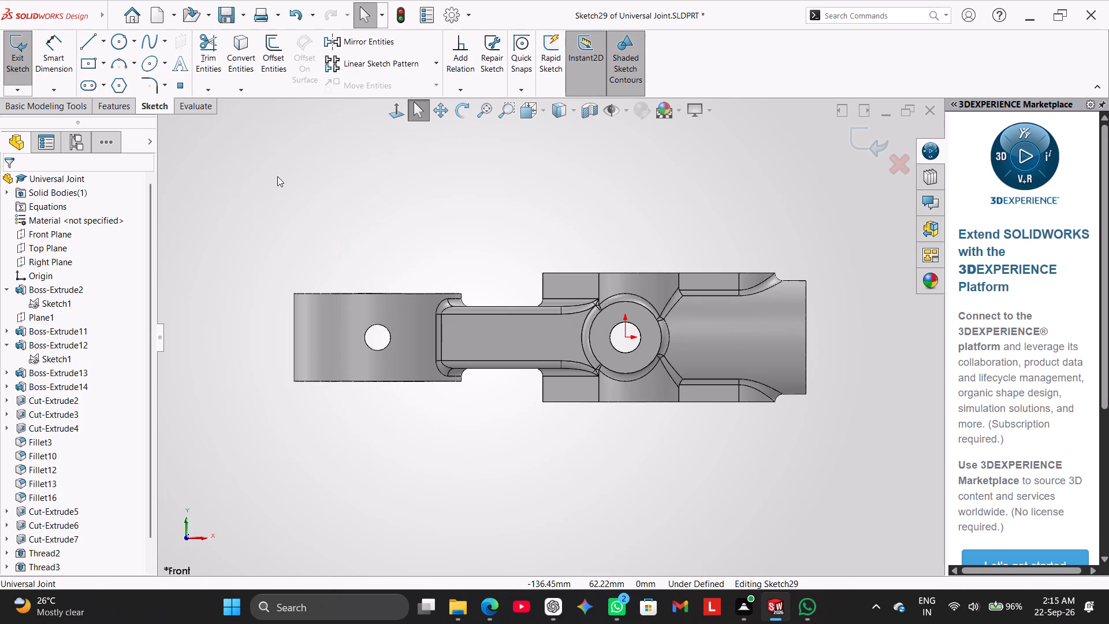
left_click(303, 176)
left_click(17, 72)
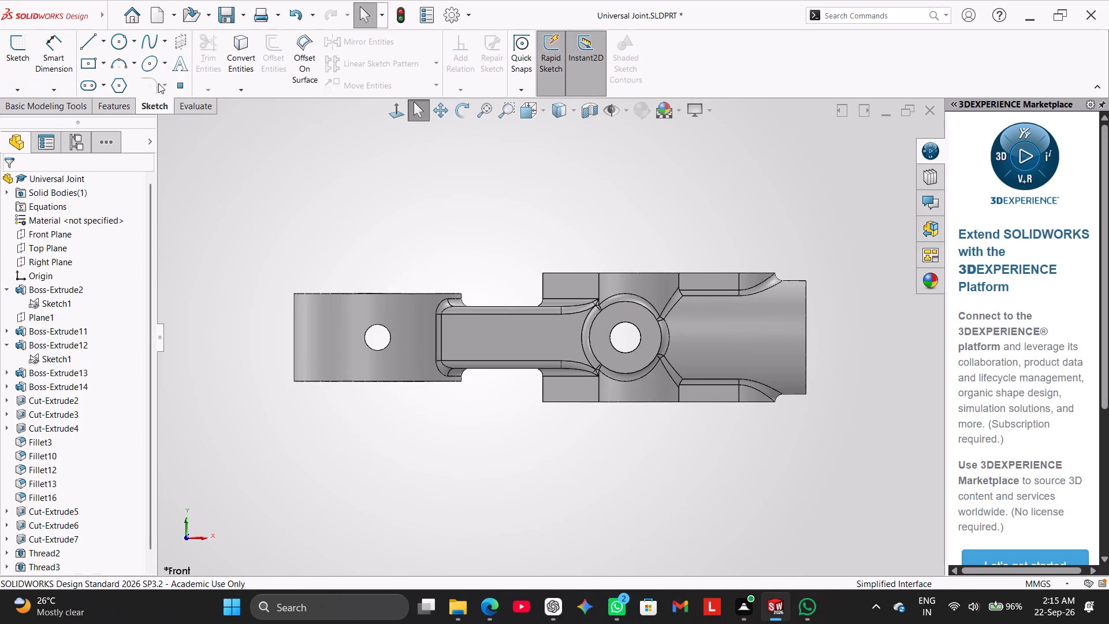
Start a new thread on the outer edge of the cross hole in the large ring.
left_click(147, 105)
left_click(131, 104)
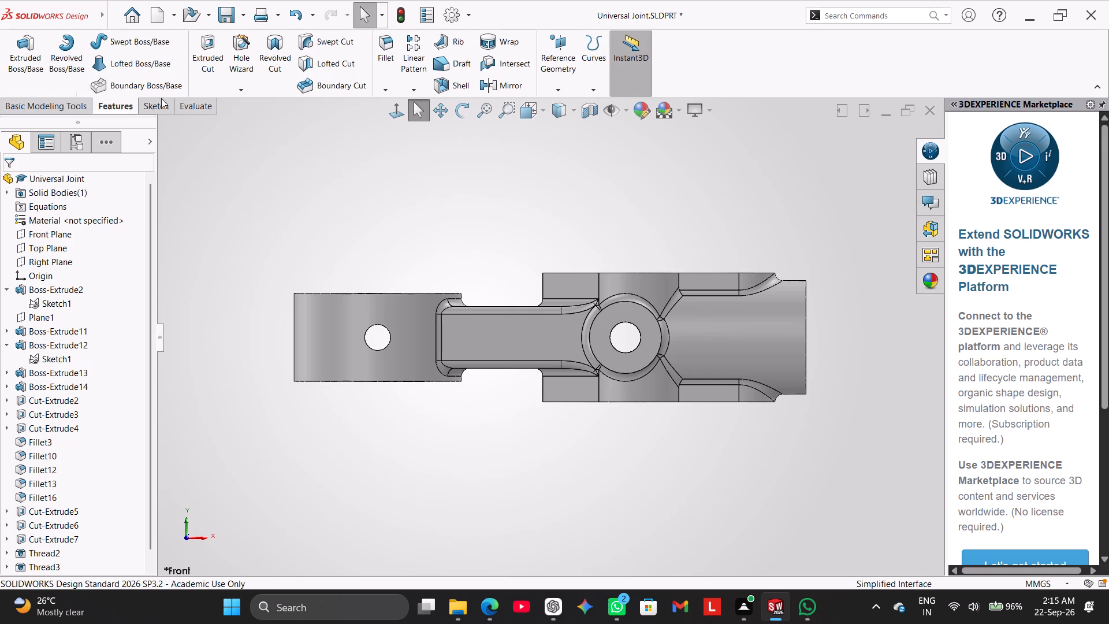
left_click(240, 86)
left_click(262, 129)
left_click(644, 319)
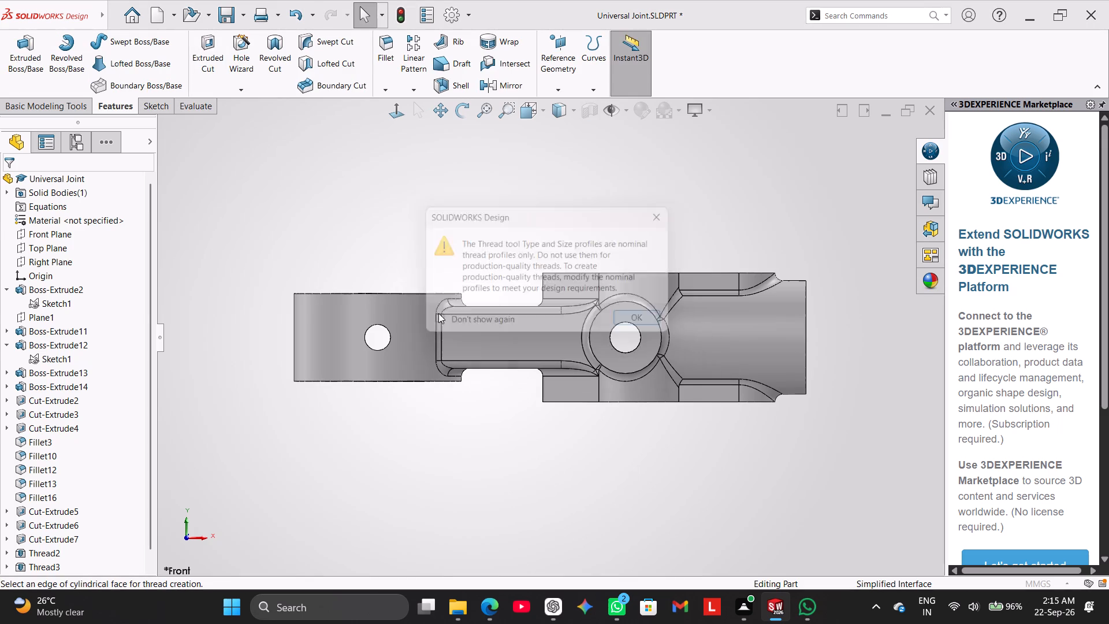
middle_click_drag(351, 226, 333, 318)
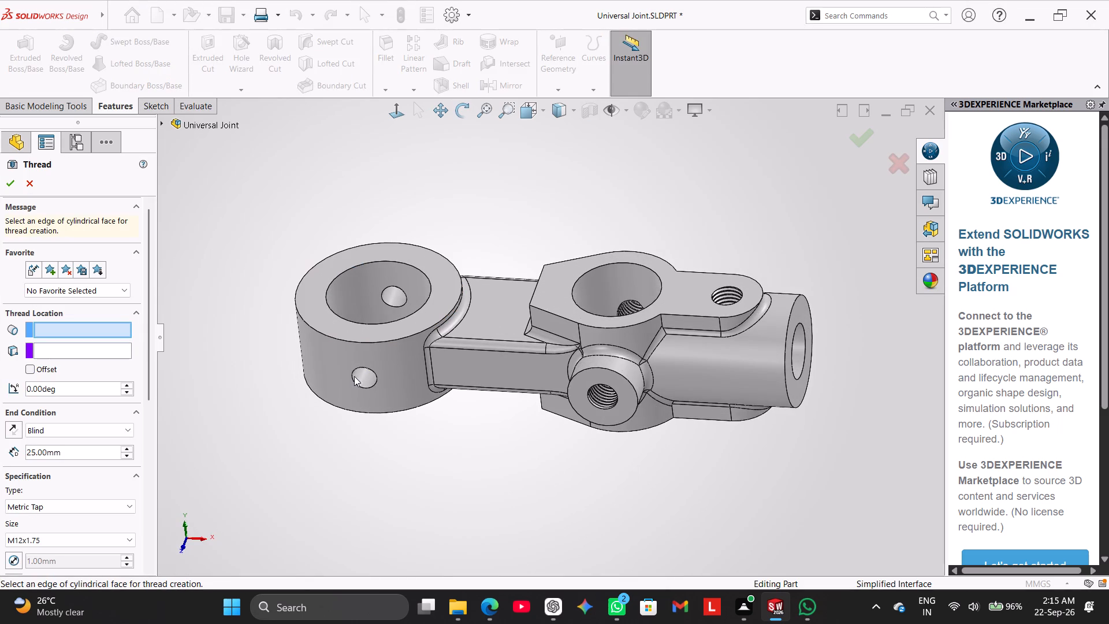
left_click(352, 375)
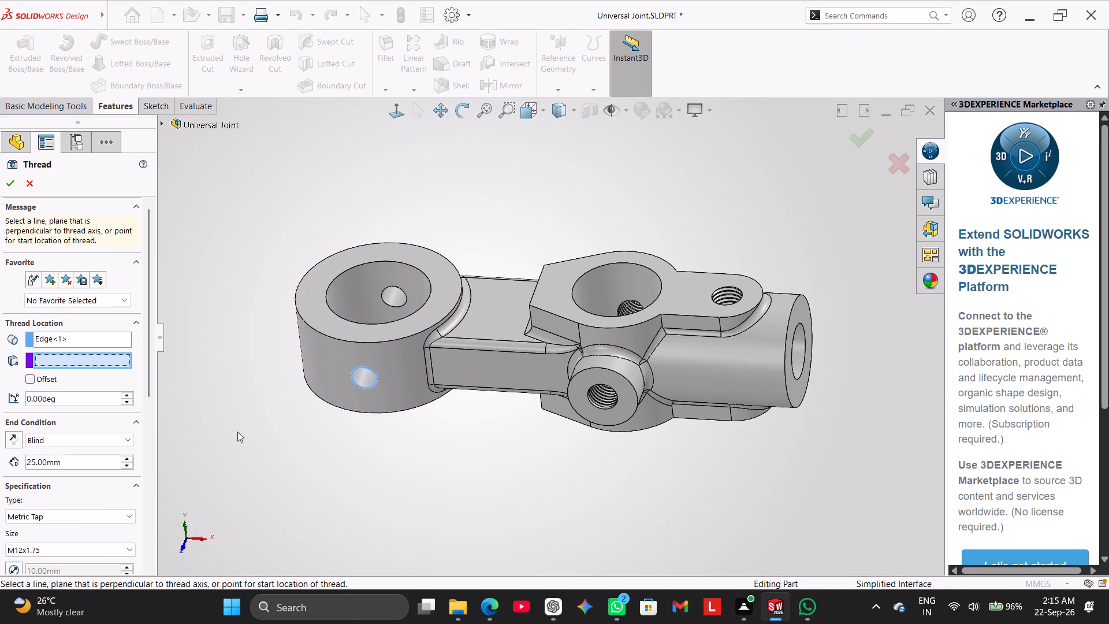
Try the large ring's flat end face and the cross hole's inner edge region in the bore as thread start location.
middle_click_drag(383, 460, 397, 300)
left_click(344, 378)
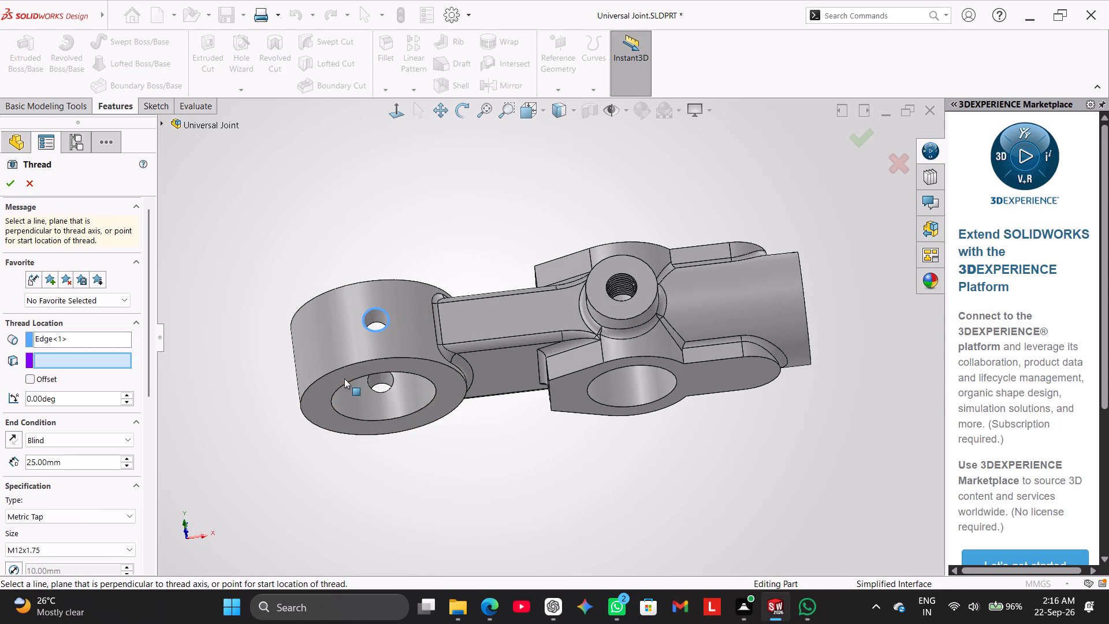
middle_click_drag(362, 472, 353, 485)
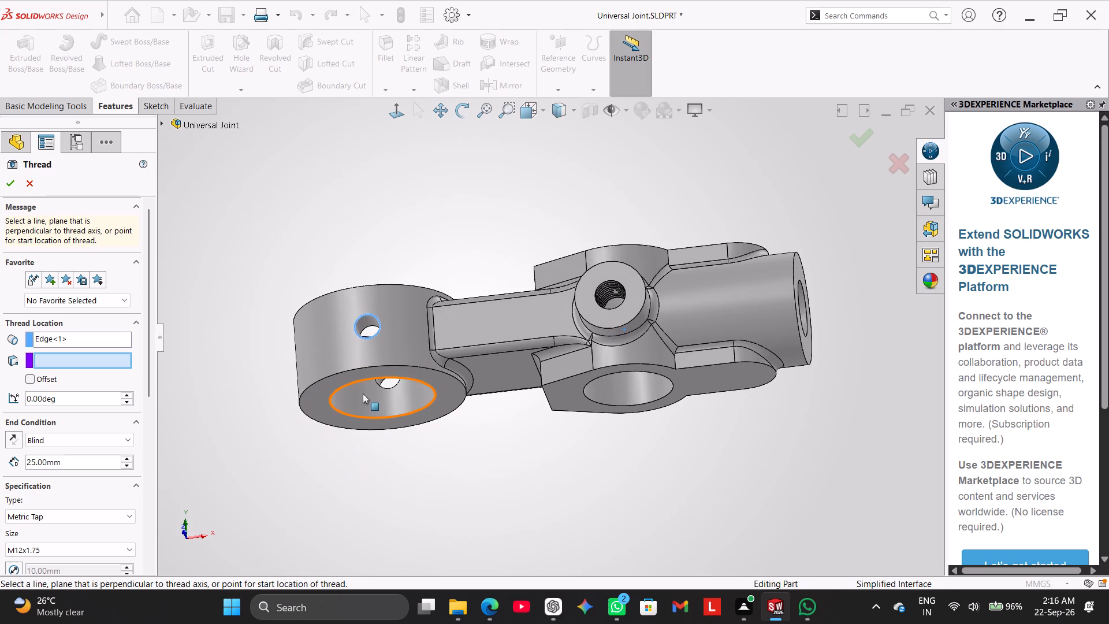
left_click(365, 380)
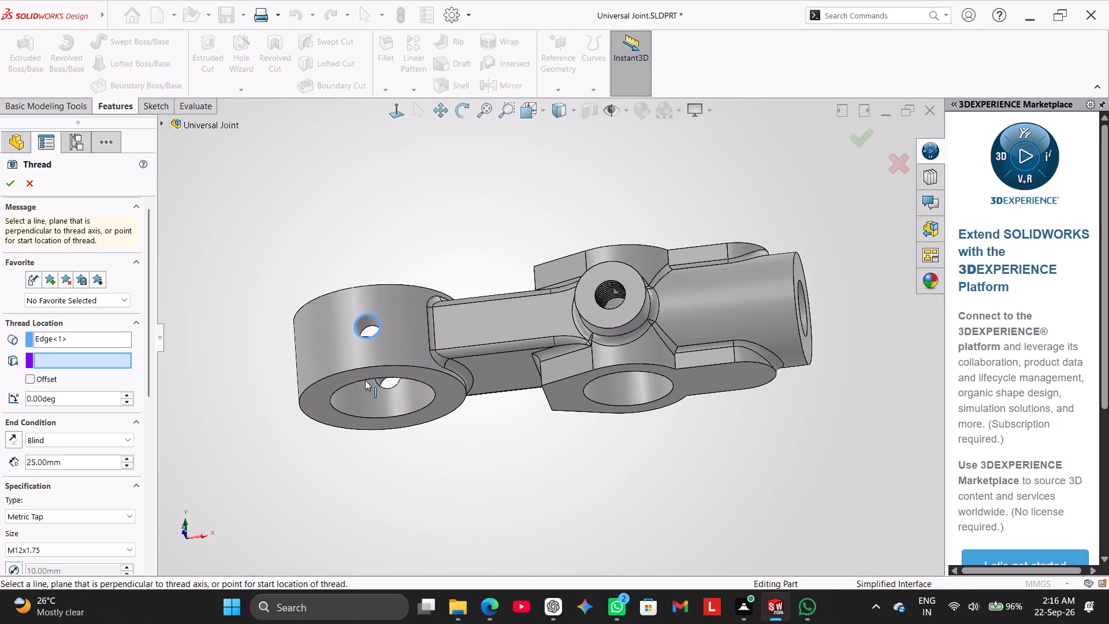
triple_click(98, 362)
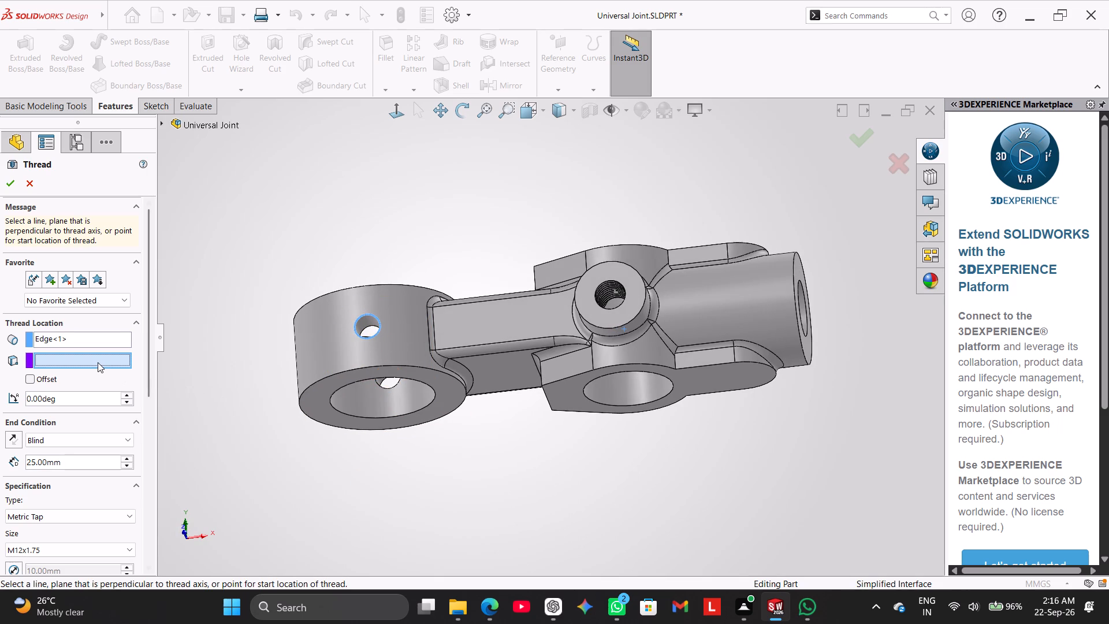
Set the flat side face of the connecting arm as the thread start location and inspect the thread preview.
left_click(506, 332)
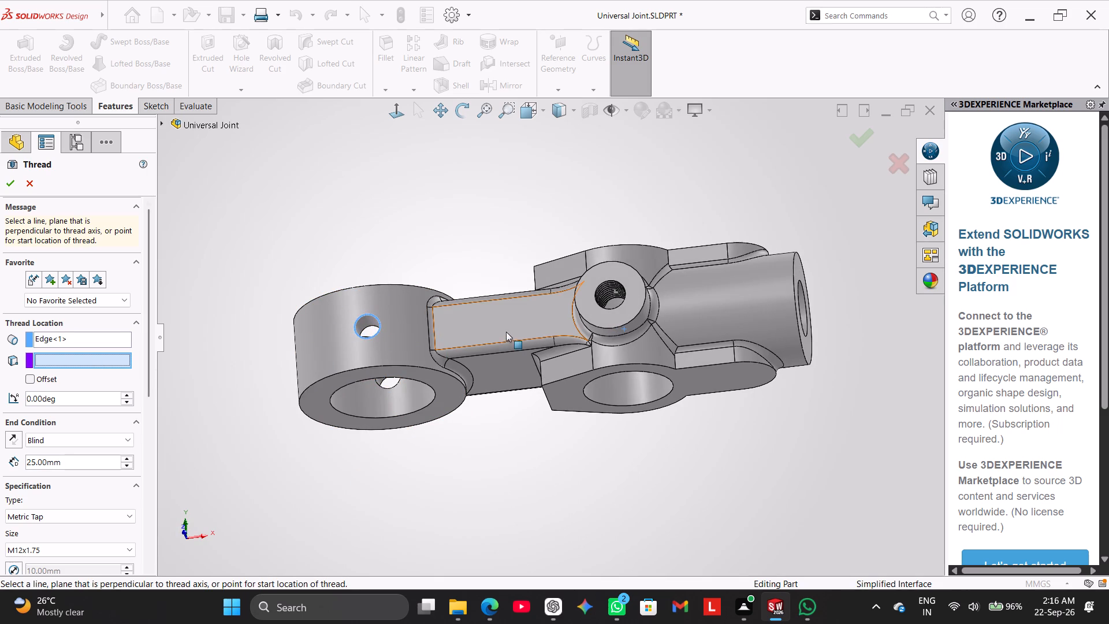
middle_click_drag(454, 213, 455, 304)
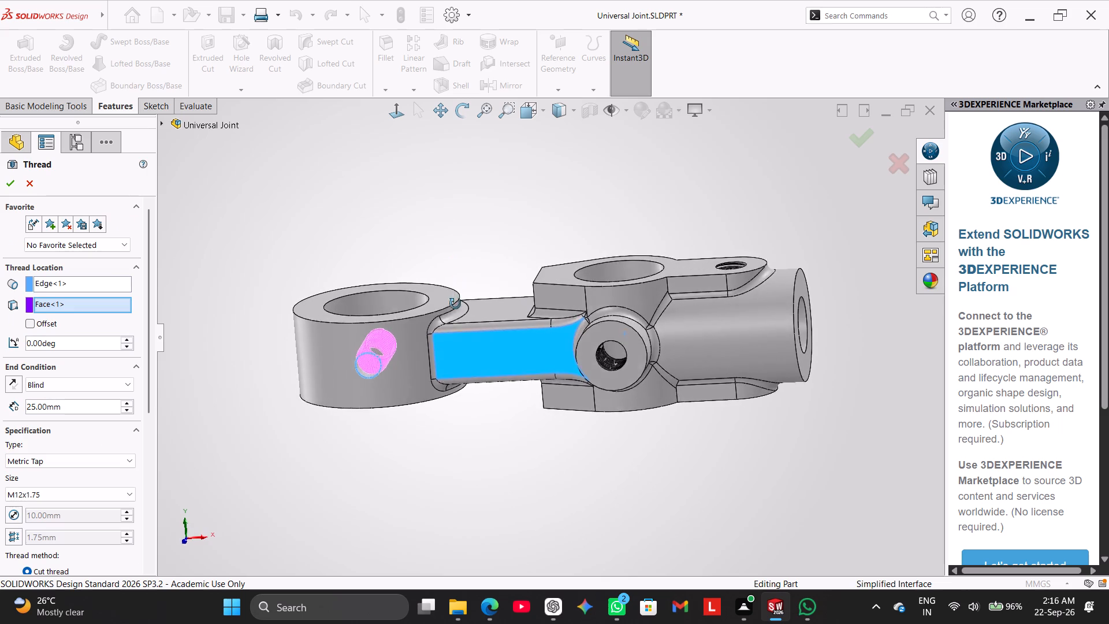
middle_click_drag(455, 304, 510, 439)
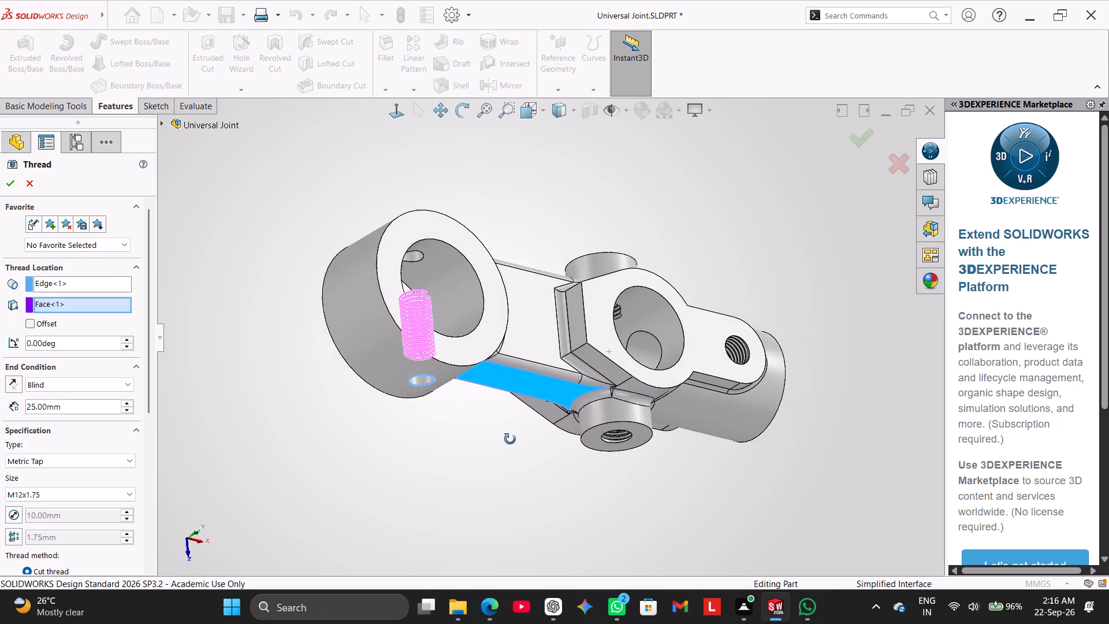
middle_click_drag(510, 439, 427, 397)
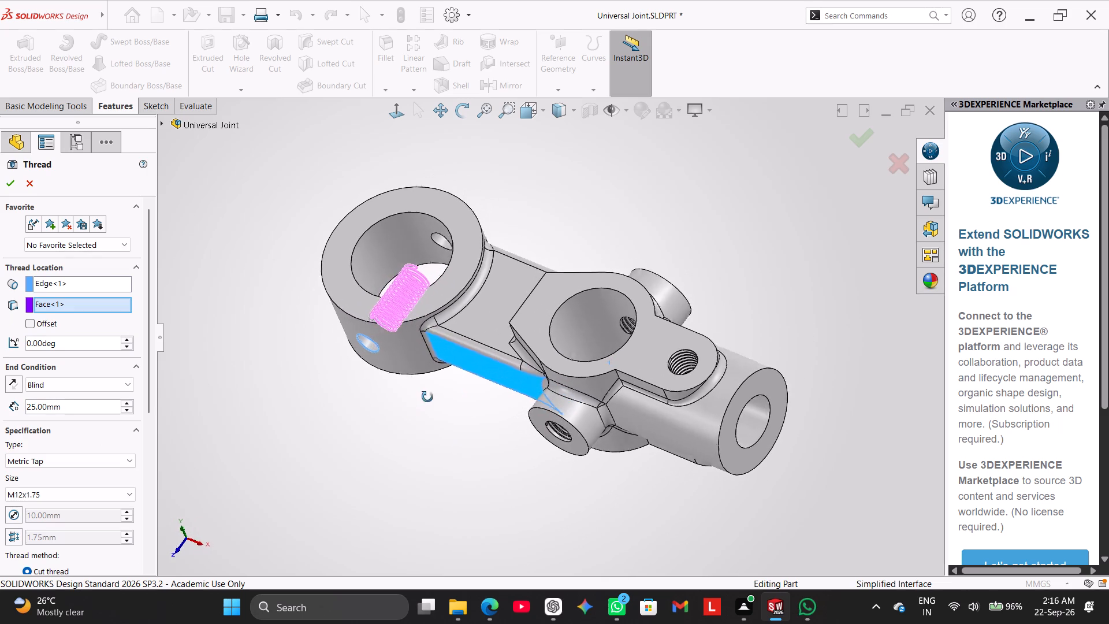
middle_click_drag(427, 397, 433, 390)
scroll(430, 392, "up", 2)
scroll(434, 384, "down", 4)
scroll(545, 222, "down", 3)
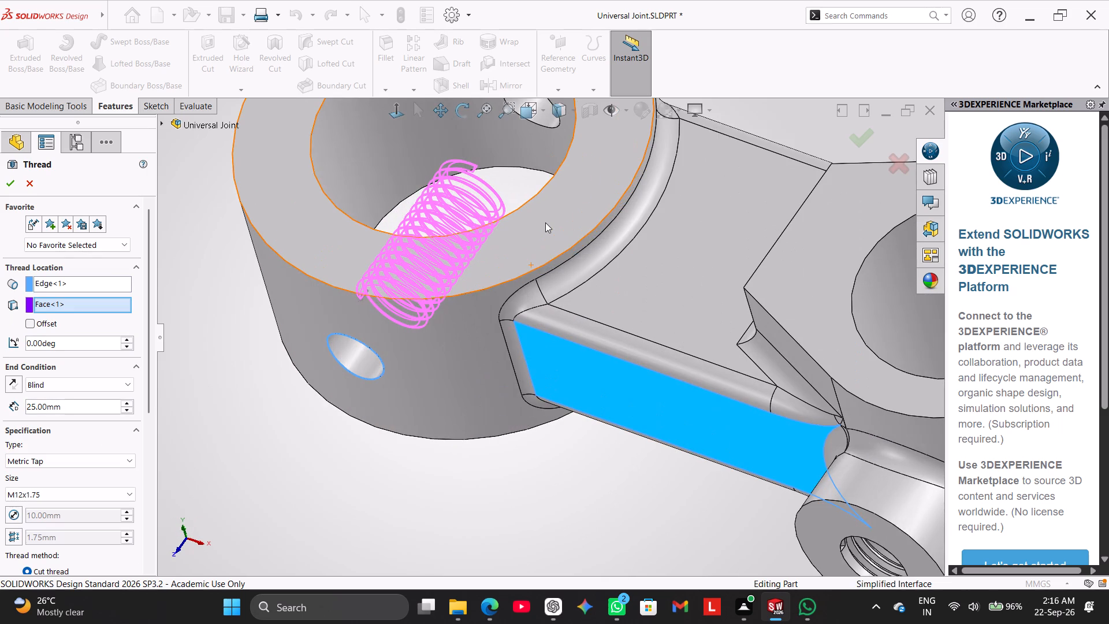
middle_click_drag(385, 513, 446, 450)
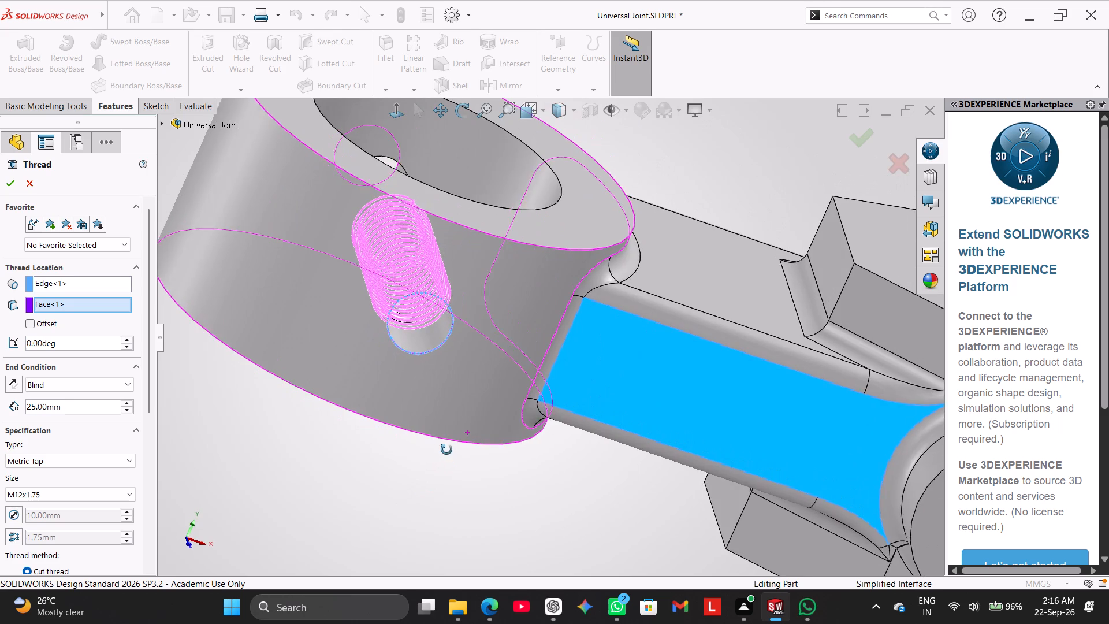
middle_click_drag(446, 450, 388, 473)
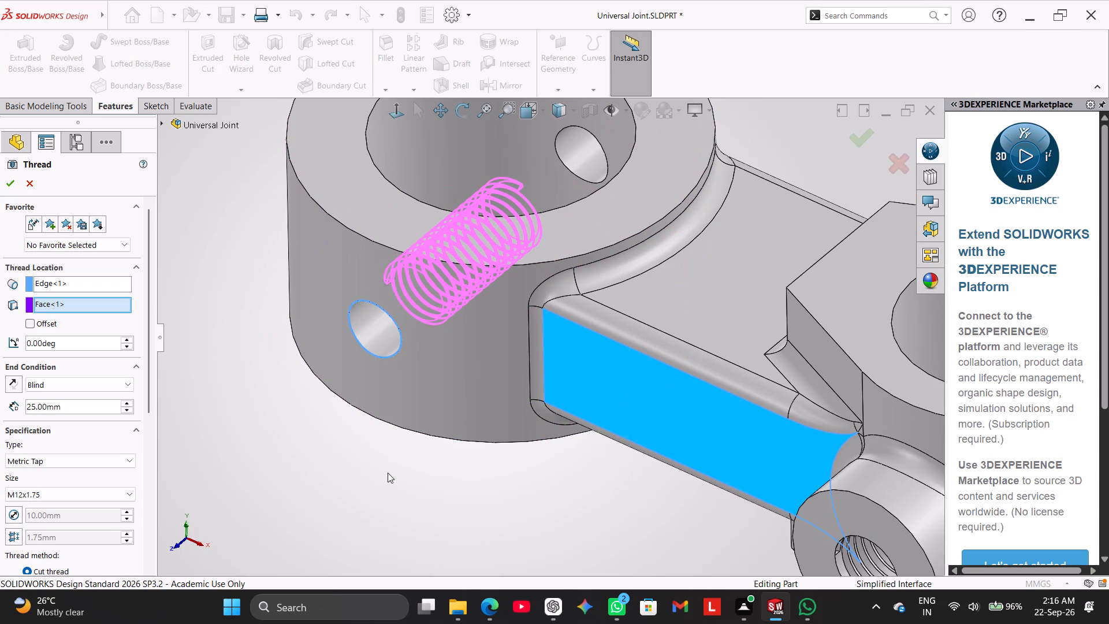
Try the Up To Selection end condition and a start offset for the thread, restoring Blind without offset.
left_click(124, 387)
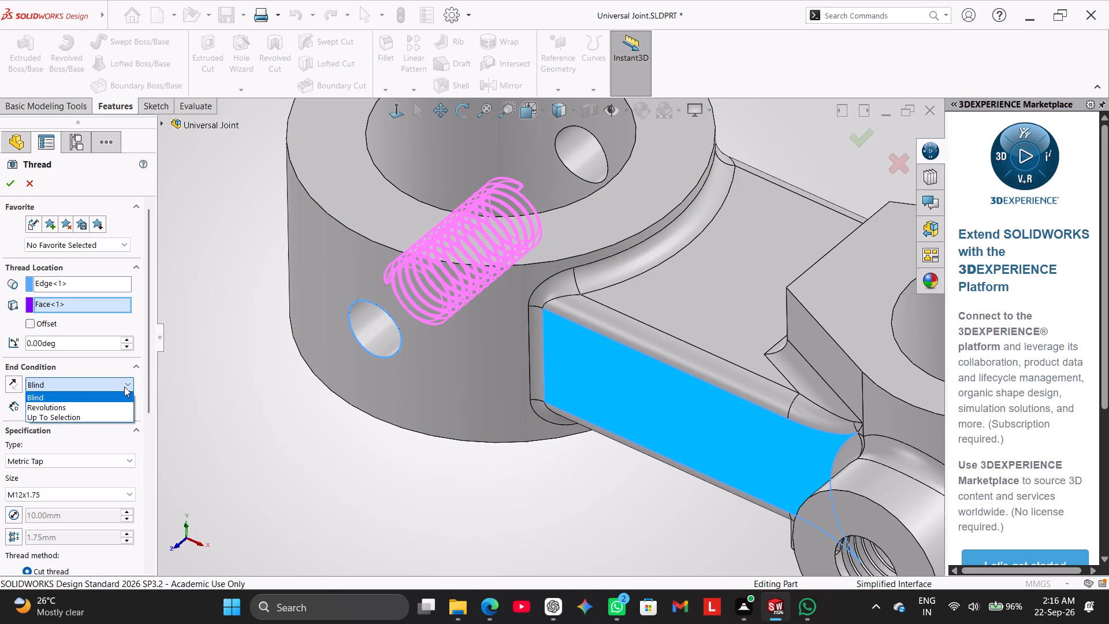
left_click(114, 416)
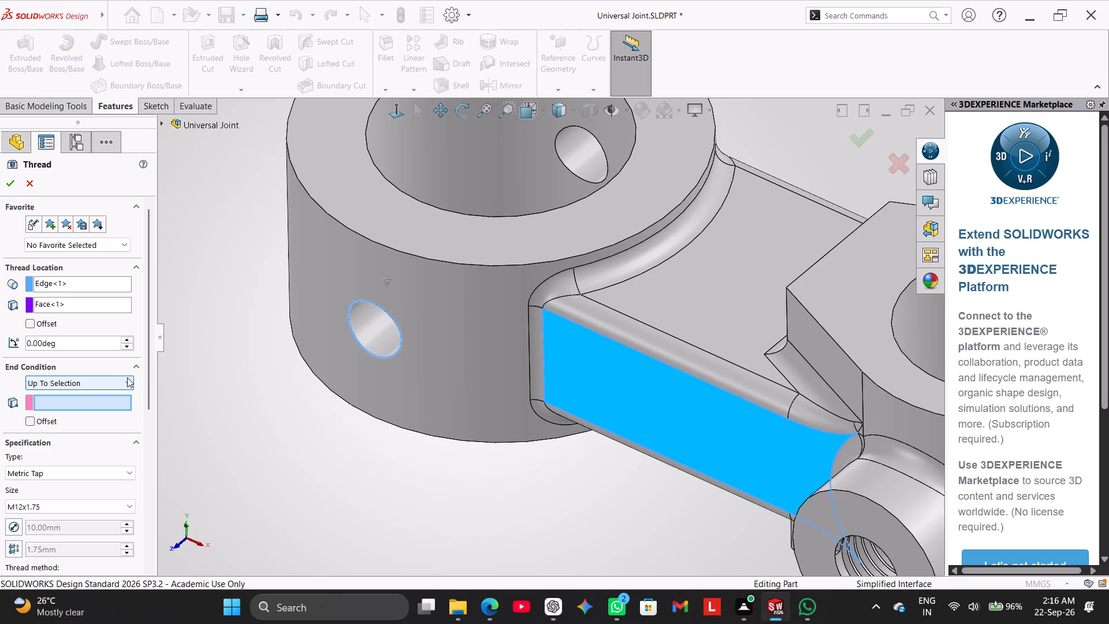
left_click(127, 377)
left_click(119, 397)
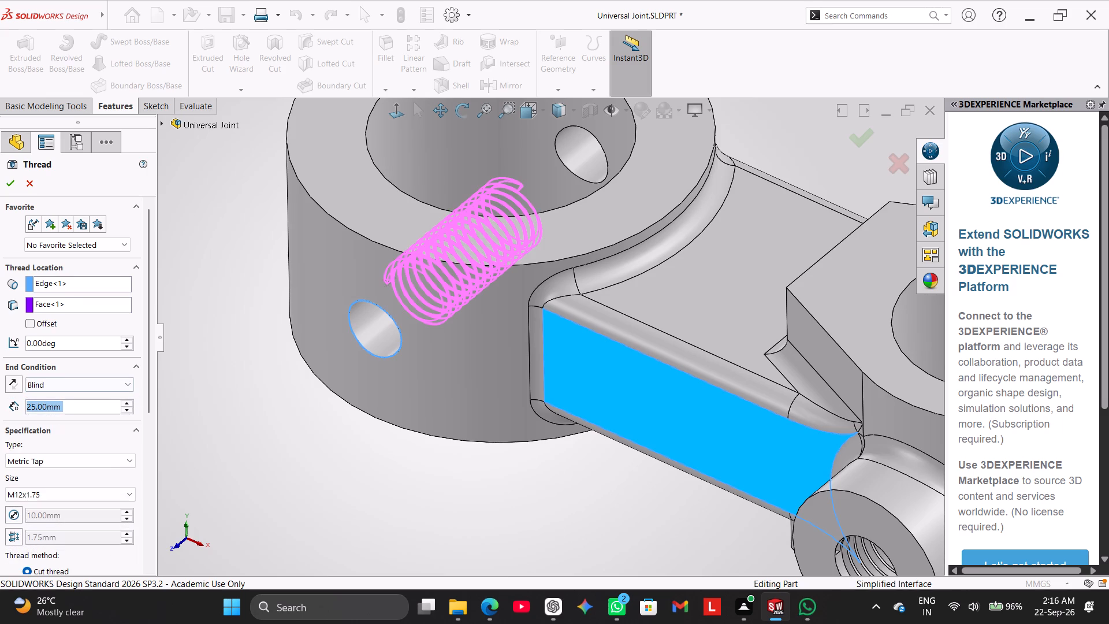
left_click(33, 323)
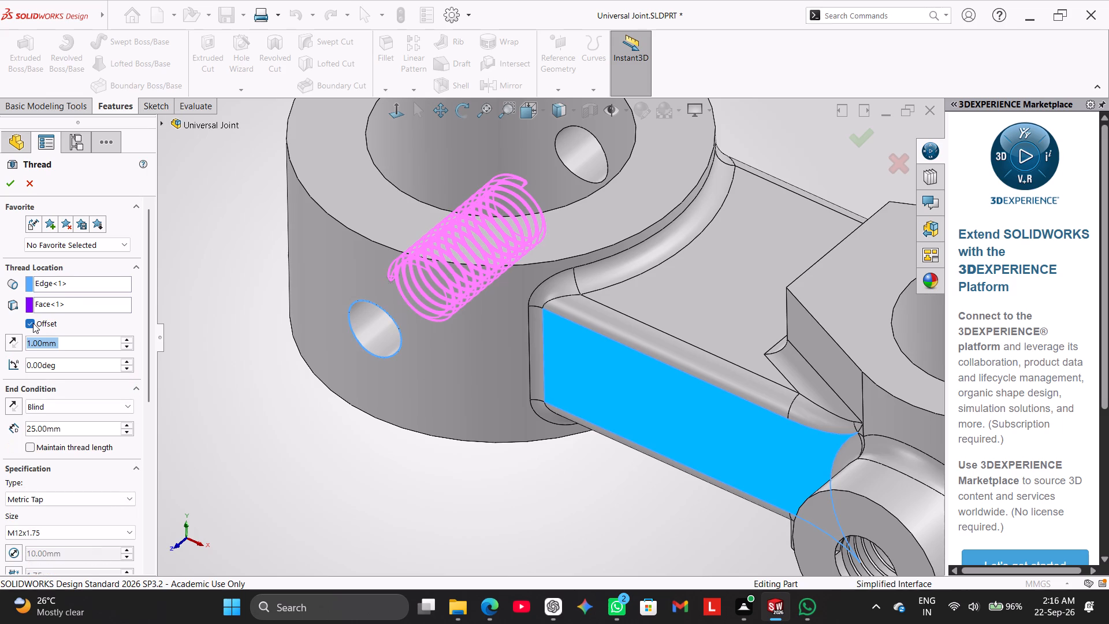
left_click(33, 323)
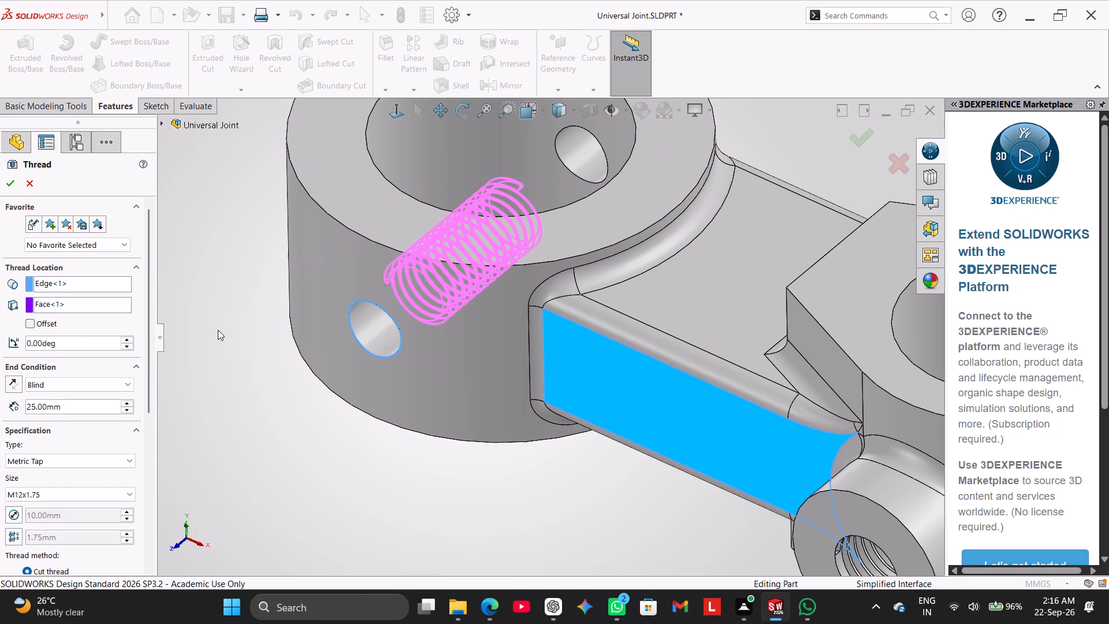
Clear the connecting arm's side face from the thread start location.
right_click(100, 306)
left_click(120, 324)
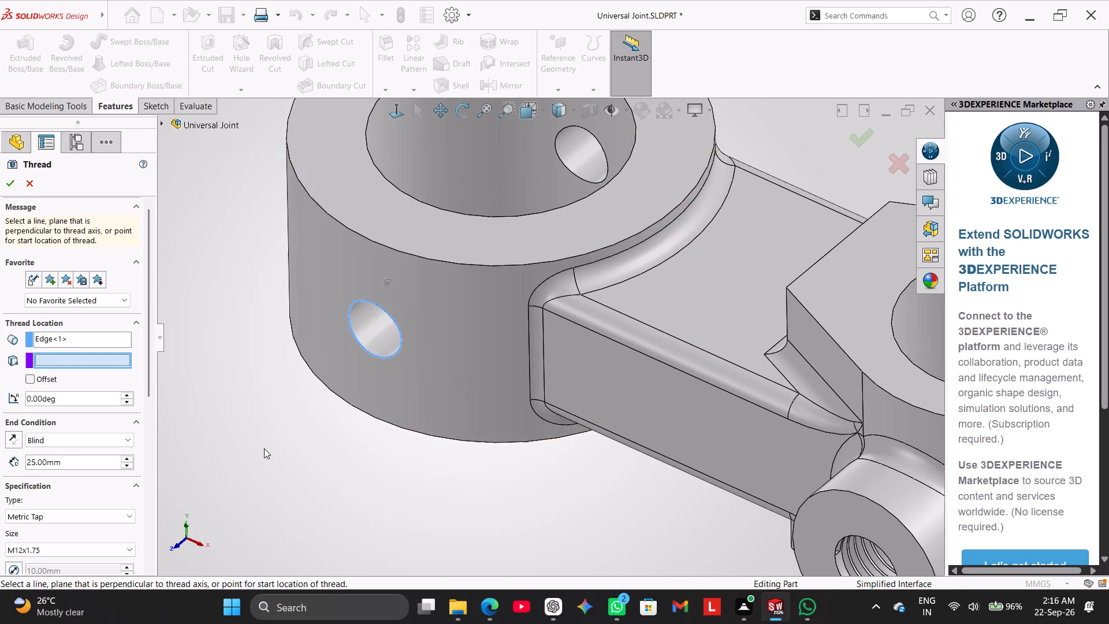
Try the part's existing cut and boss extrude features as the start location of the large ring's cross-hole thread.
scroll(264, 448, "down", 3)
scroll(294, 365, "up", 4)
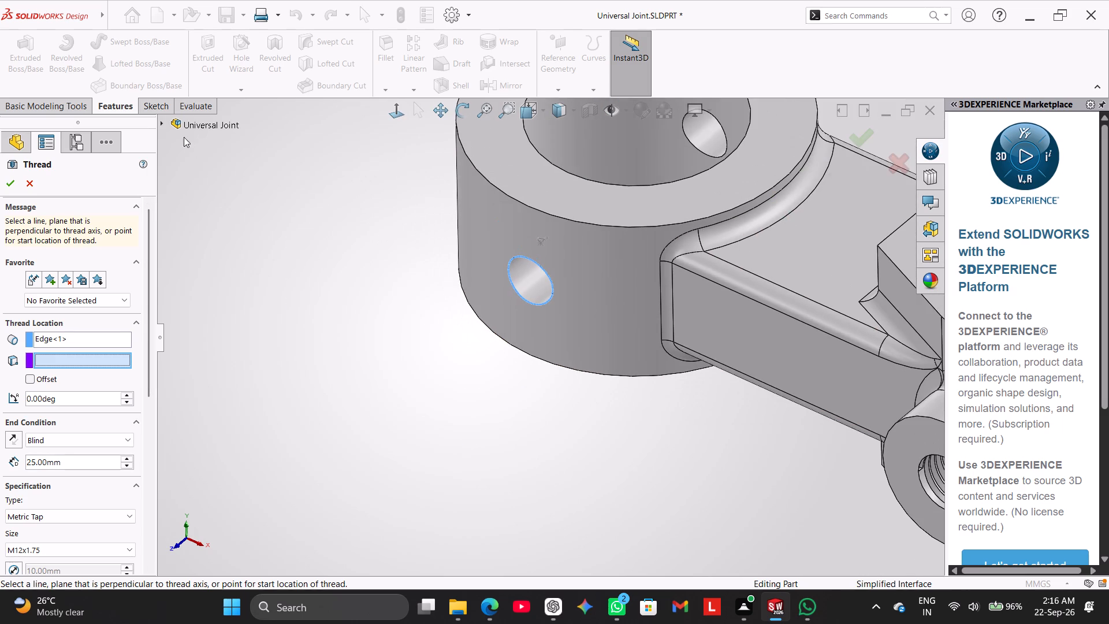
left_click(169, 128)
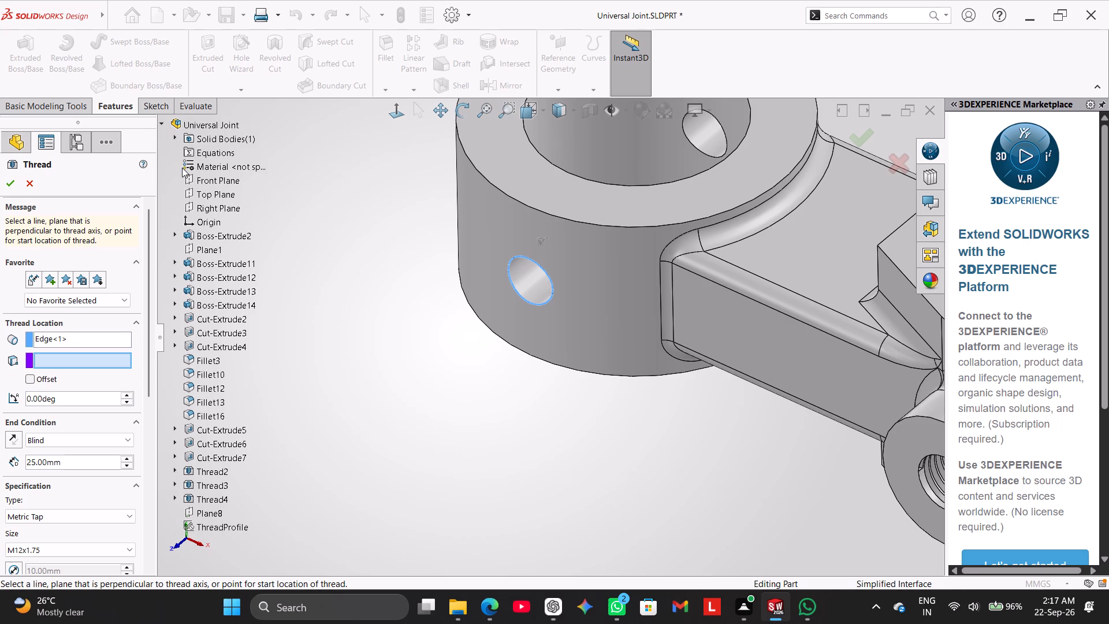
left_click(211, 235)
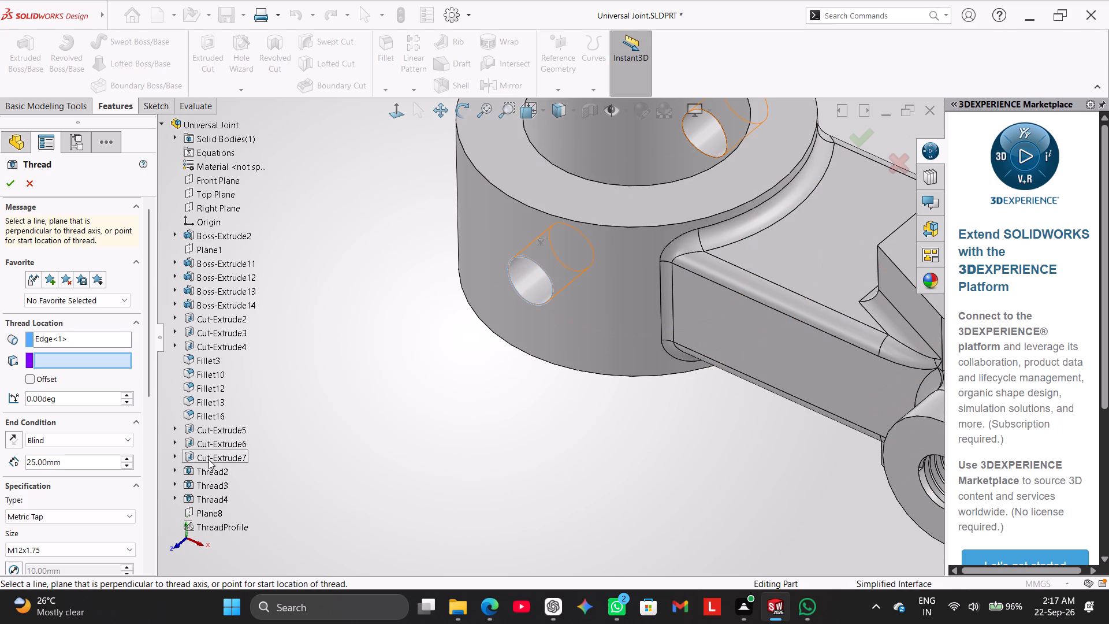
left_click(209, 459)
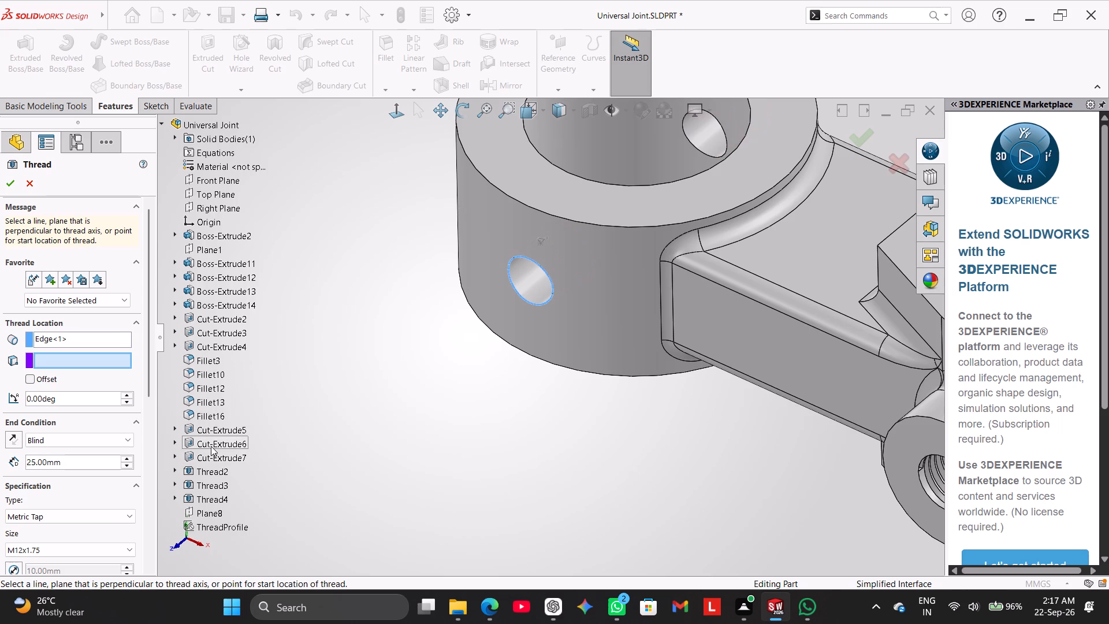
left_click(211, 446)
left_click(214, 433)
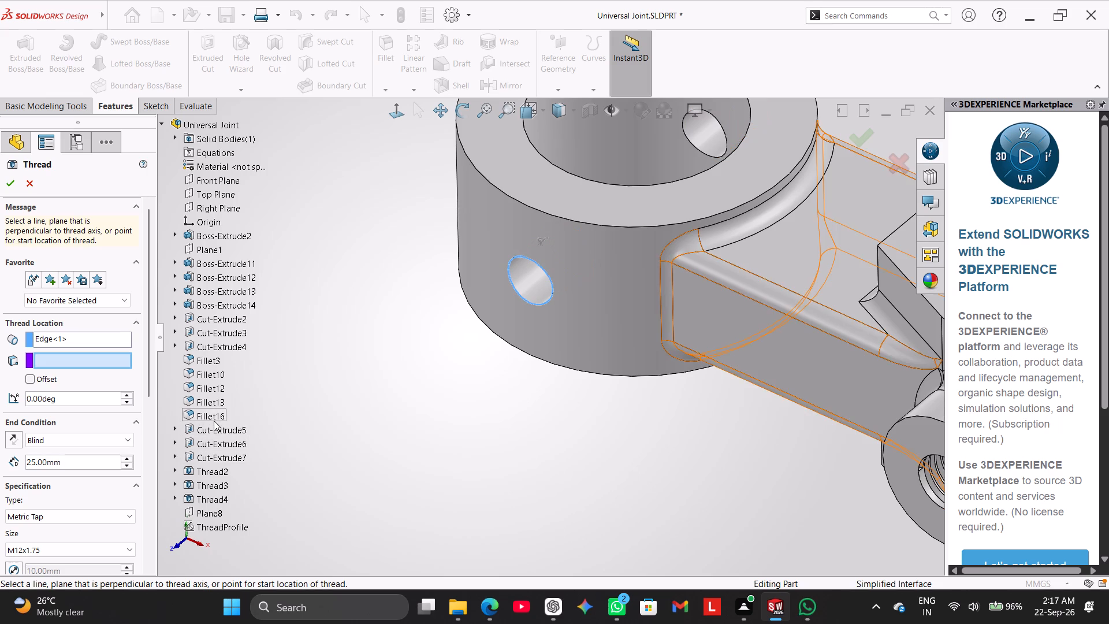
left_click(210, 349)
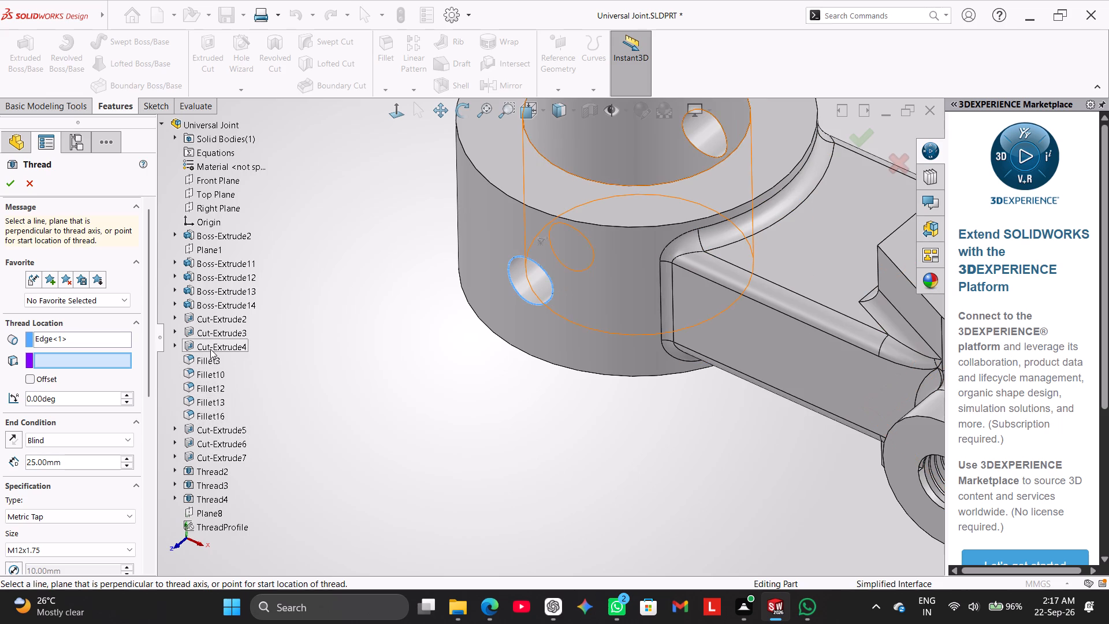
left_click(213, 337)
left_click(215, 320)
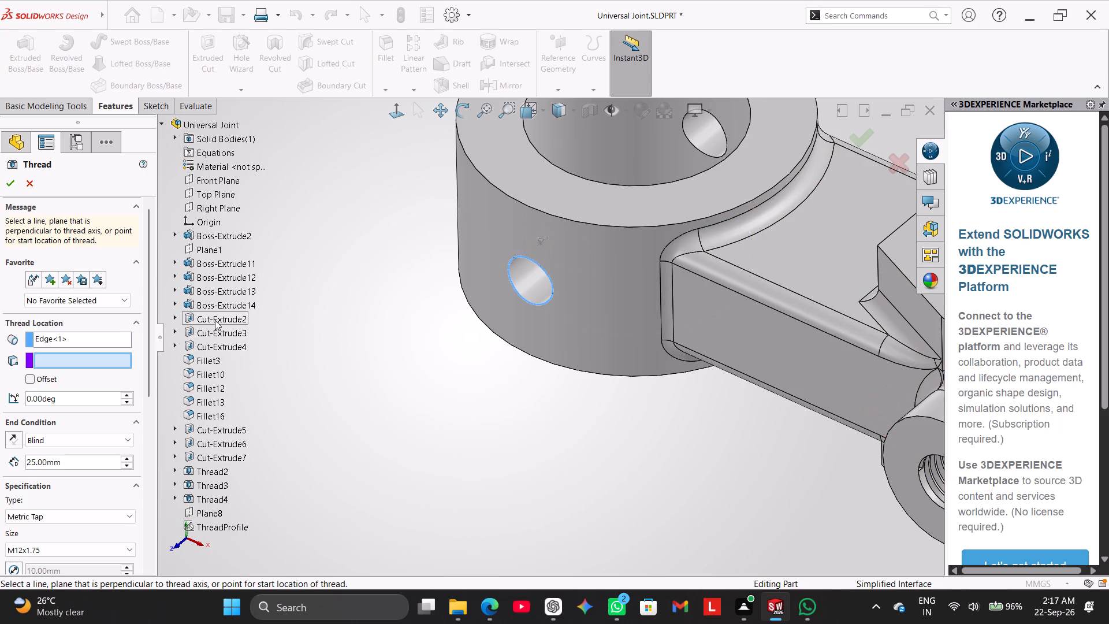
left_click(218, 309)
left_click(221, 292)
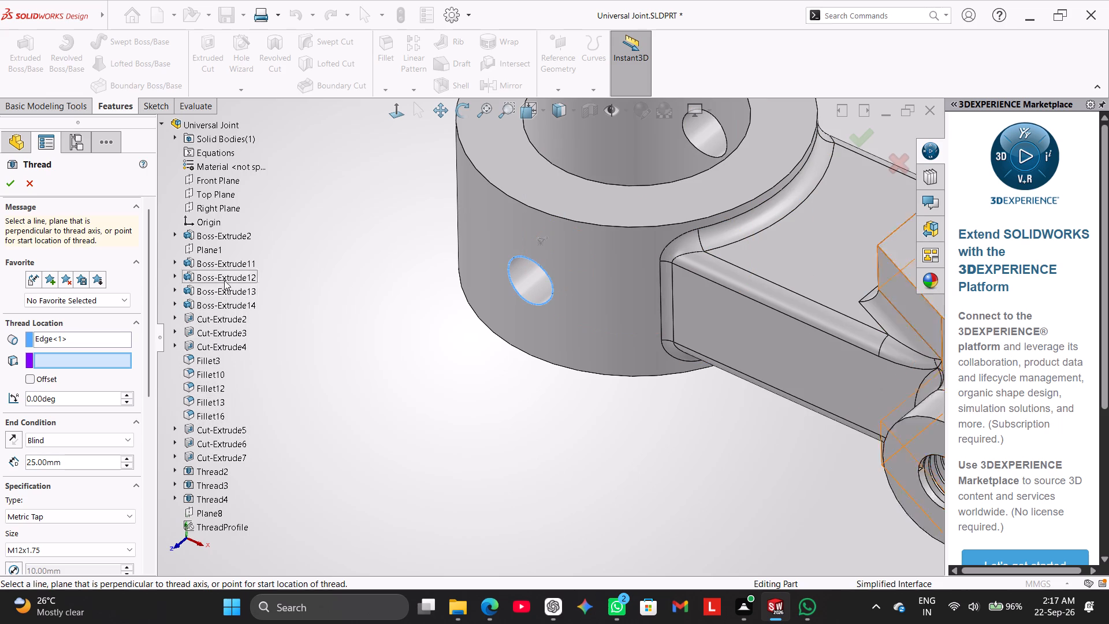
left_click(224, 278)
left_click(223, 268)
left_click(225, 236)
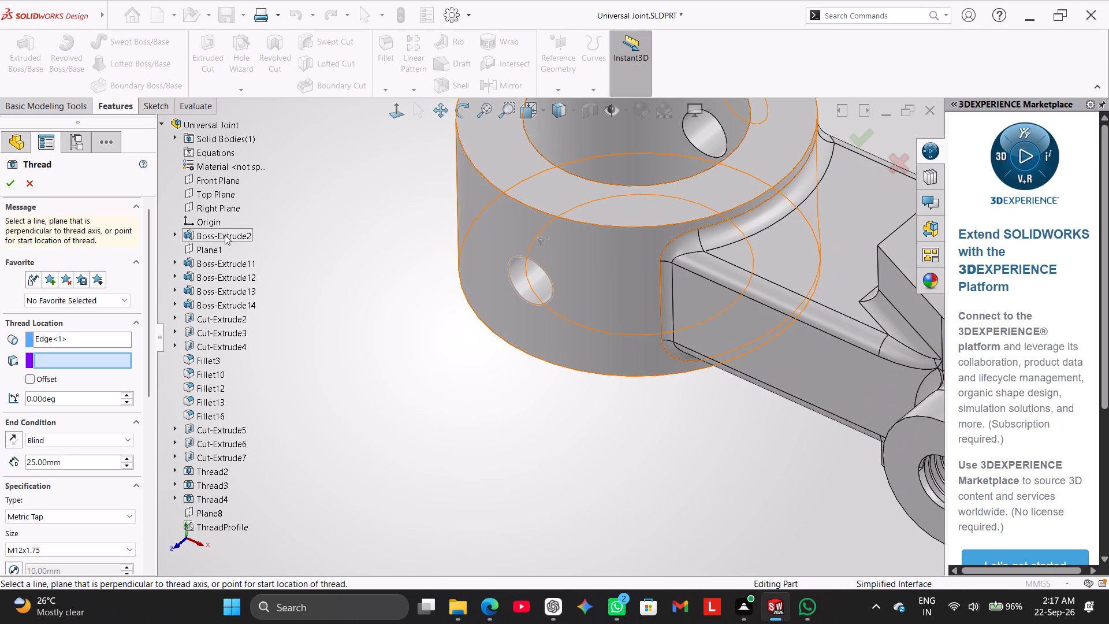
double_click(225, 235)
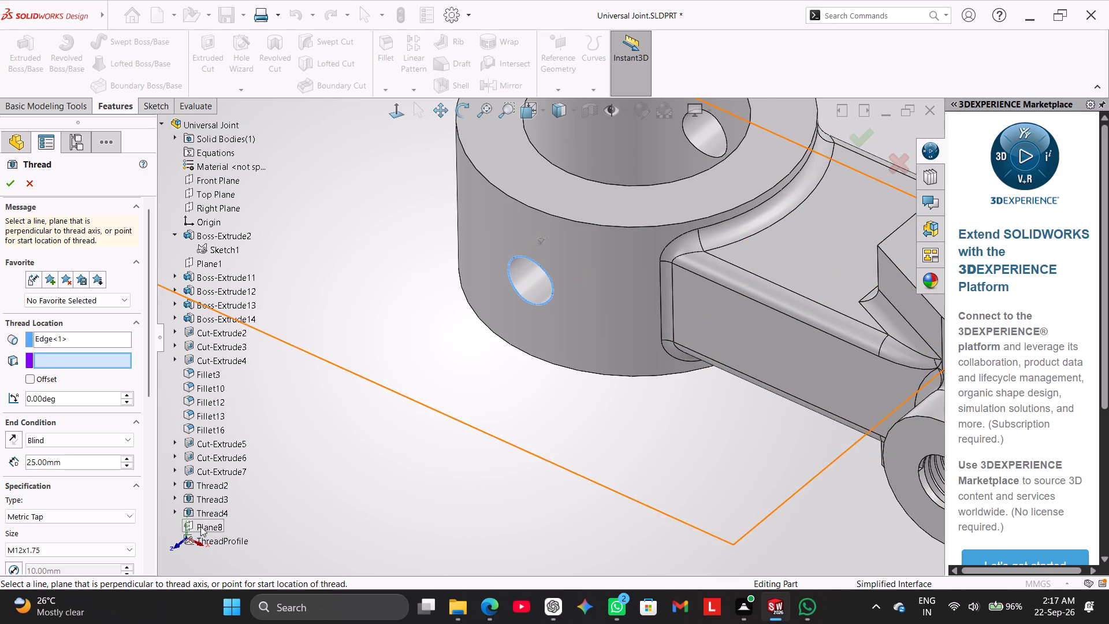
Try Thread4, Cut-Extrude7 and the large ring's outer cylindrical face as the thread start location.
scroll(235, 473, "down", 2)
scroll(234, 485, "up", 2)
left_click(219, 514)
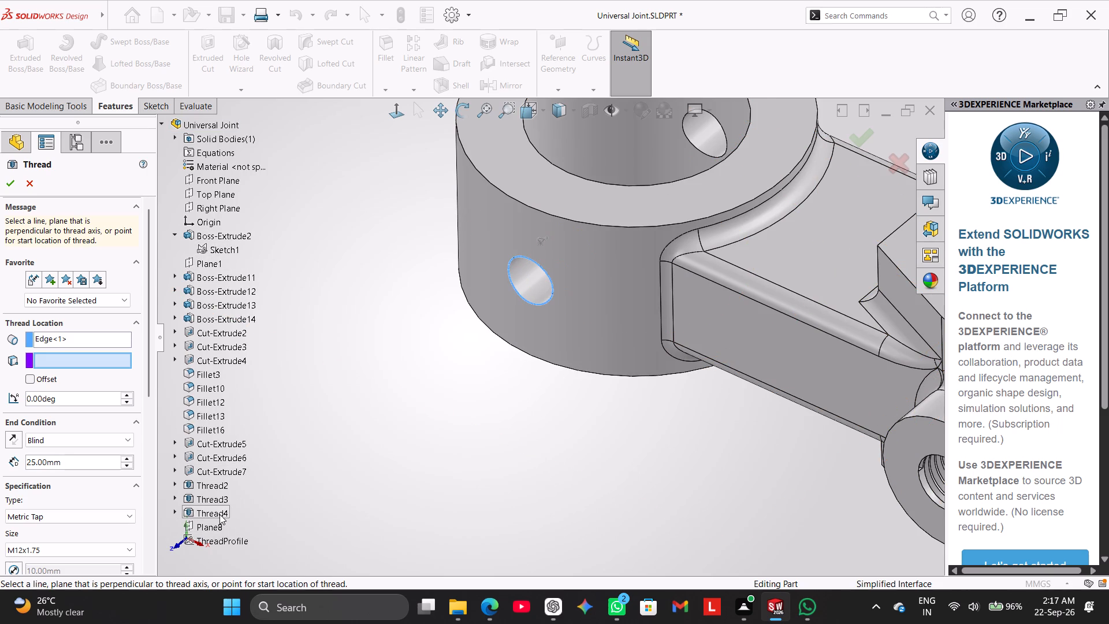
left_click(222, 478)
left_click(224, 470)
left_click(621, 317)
Set the flat side face of the connecting arm as the start location for the cross-hole thread.
scroll(574, 441, "up", 2)
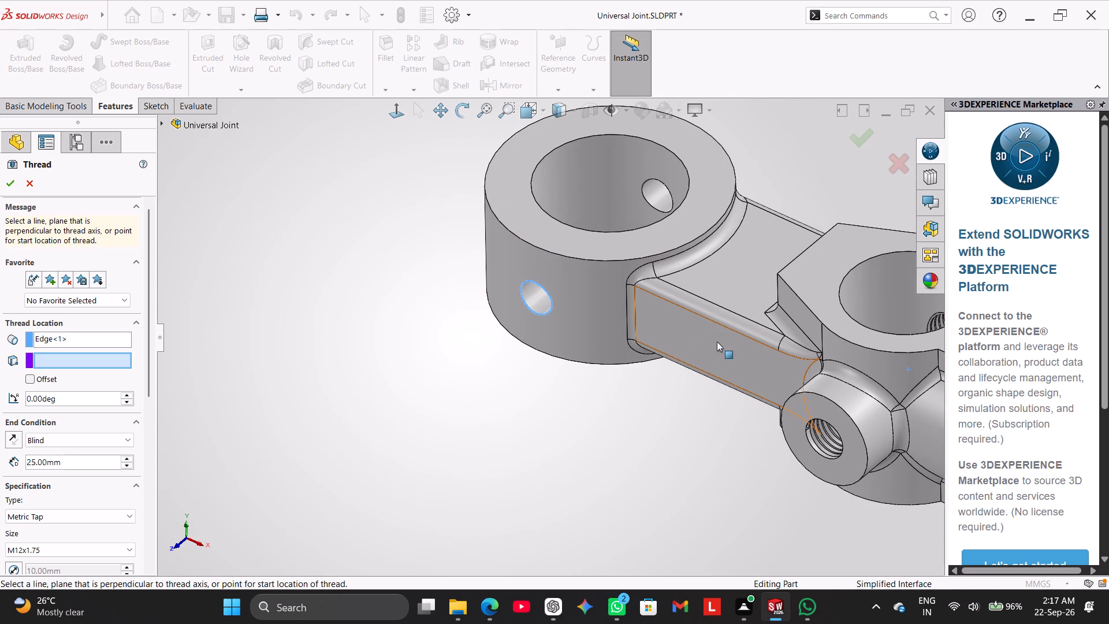
left_click(717, 341)
middle_click_drag(416, 382, 437, 402)
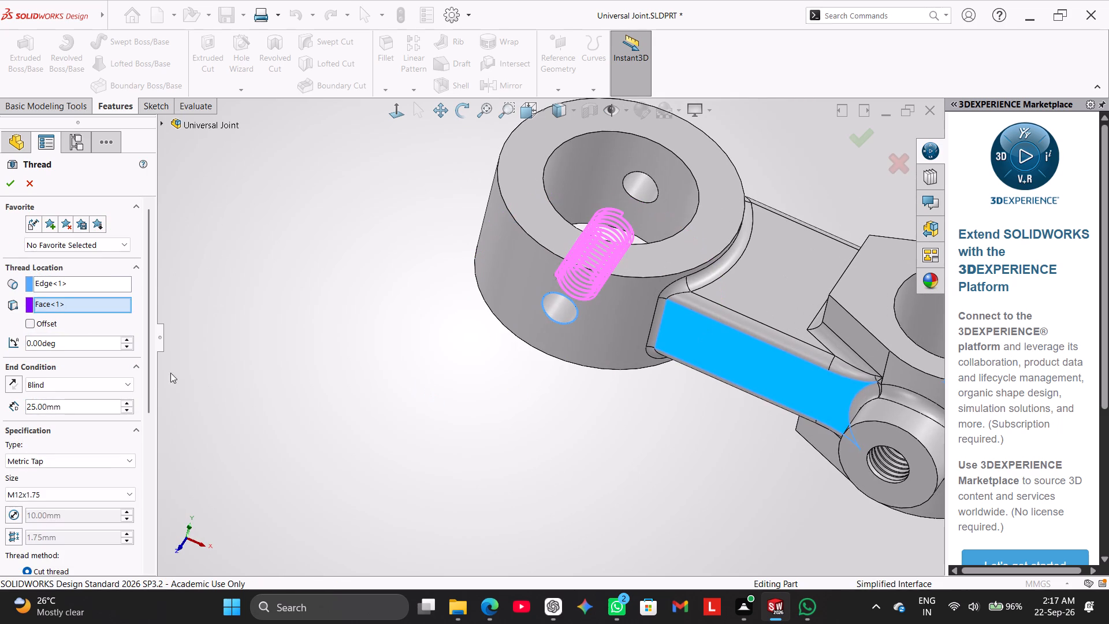
Enable the thread's start offset, toggle its direction and open the offset distance for editing.
left_click(30, 321)
left_click(18, 341)
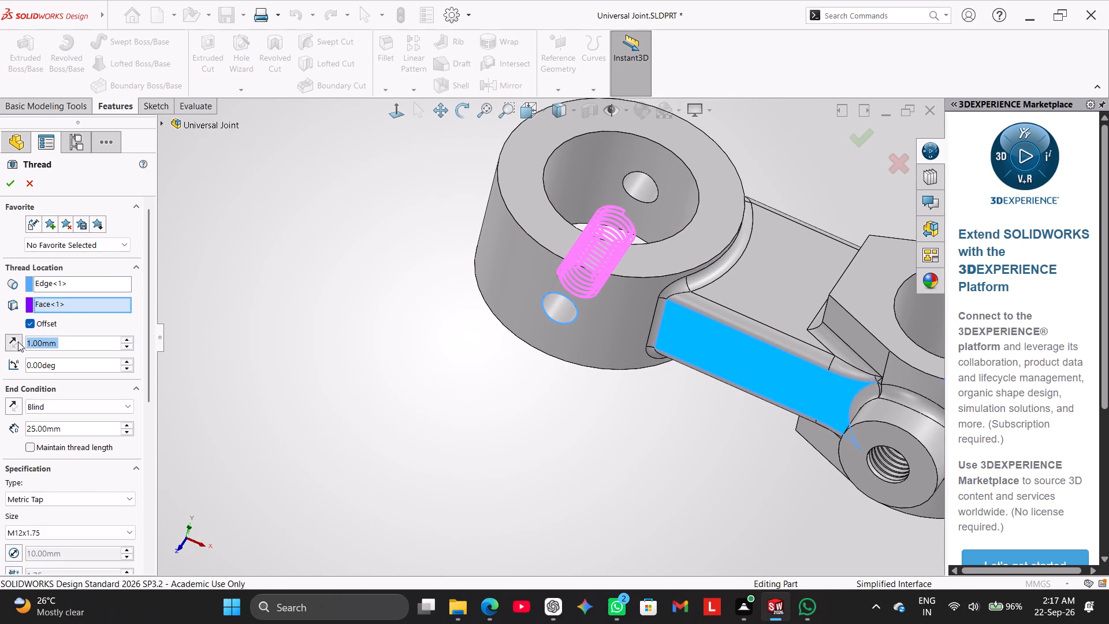
left_click(18, 341)
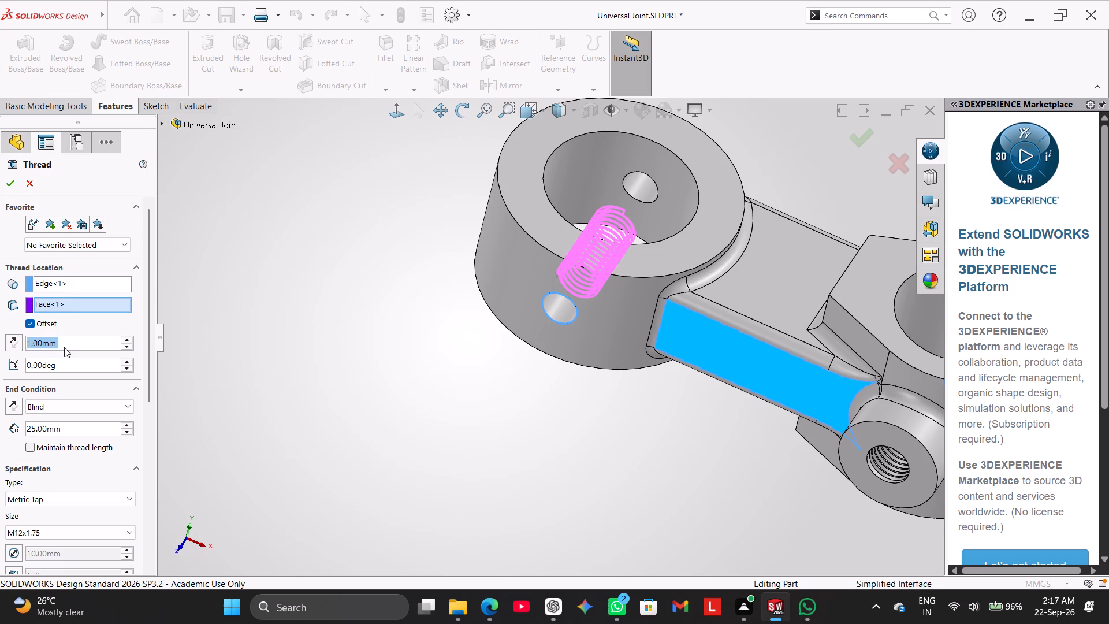
double_click(66, 347)
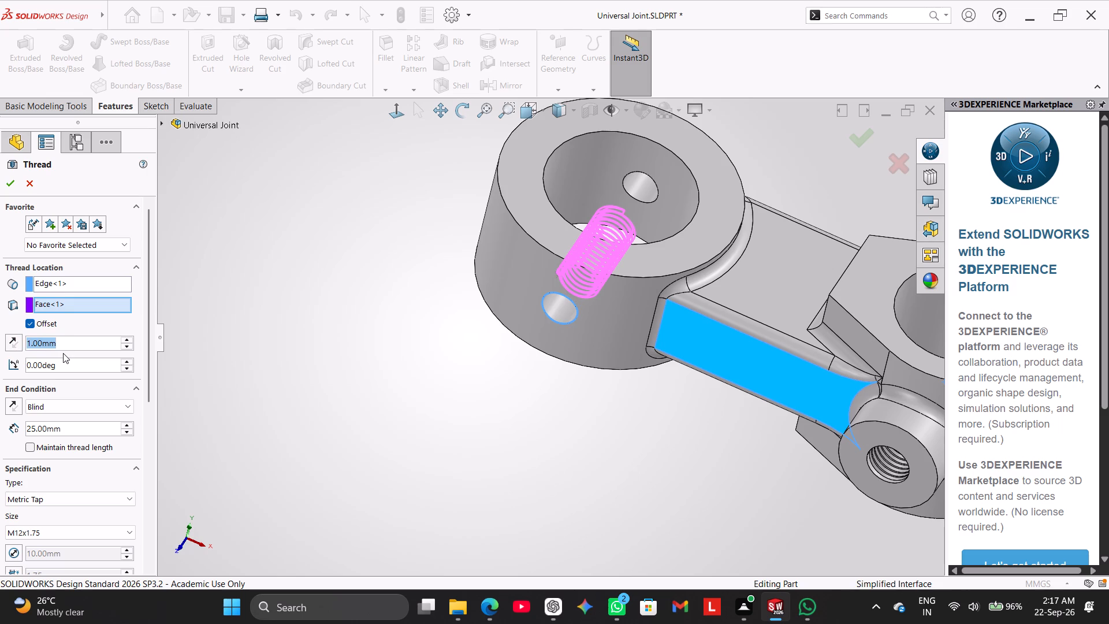
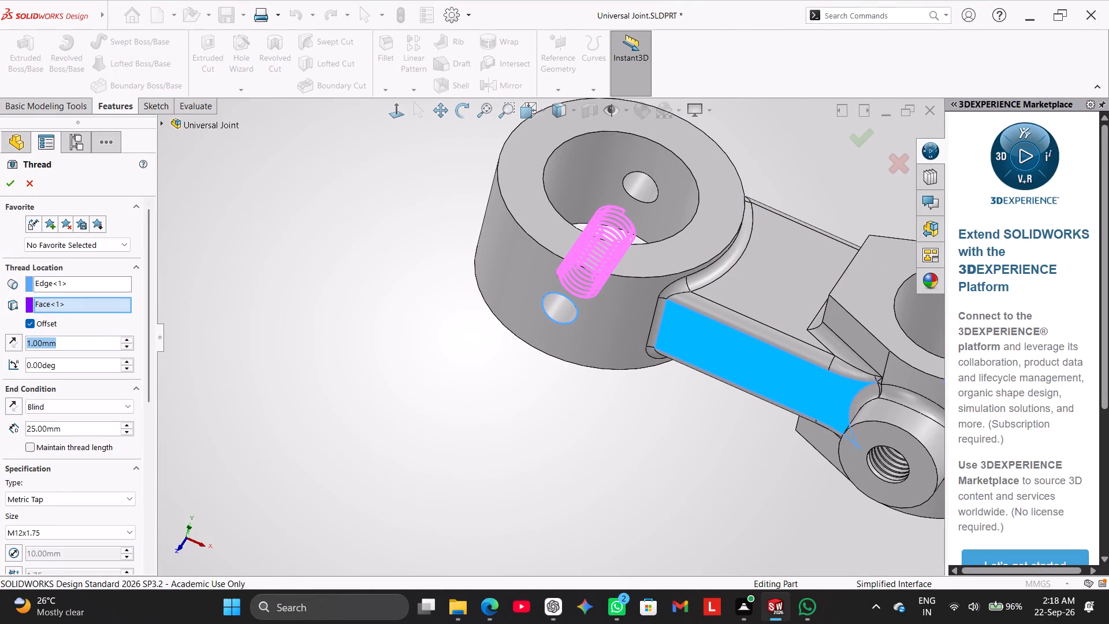
Create the large ring's cross-hole thread with a 5 mm start offset from the arm's side face, with the offset direction reversed.
key("5")
key("Return")
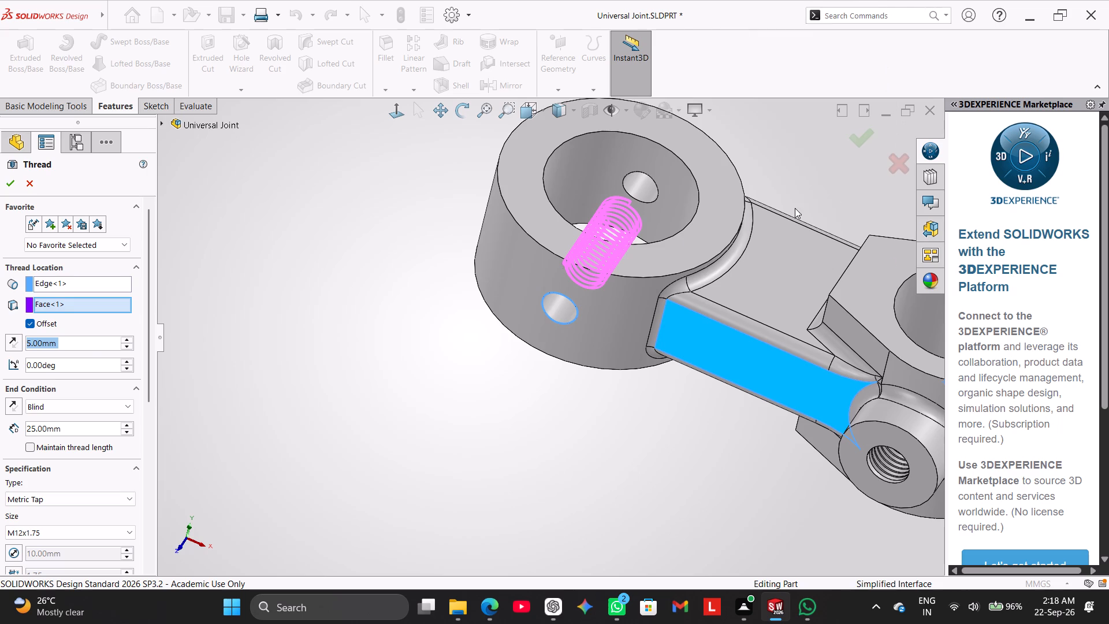
middle_click_drag(412, 193, 382, 254)
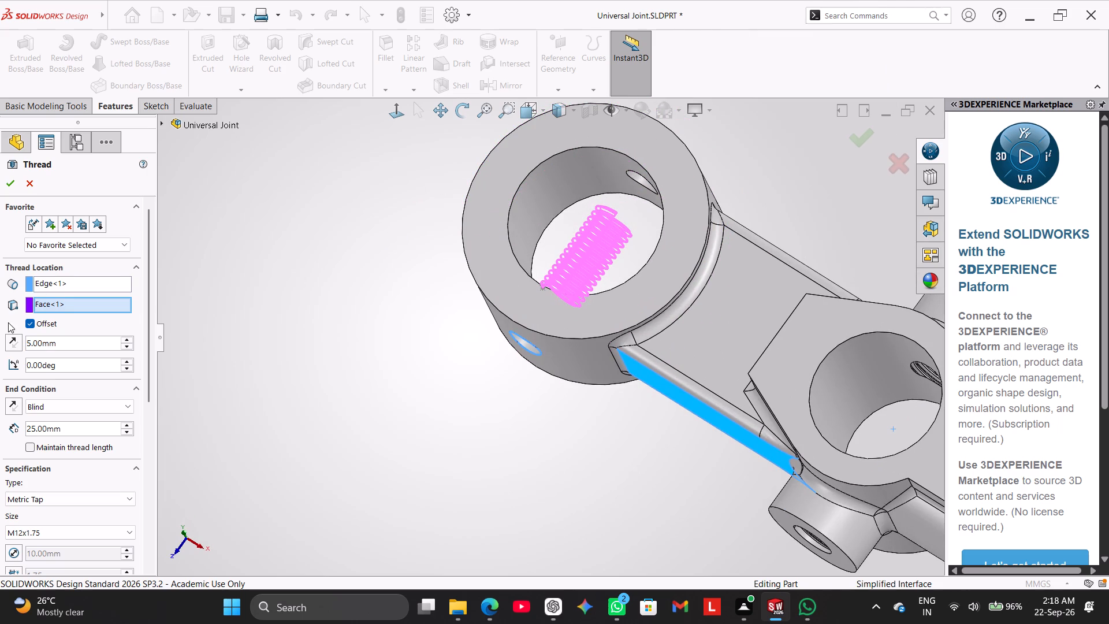
left_click(16, 344)
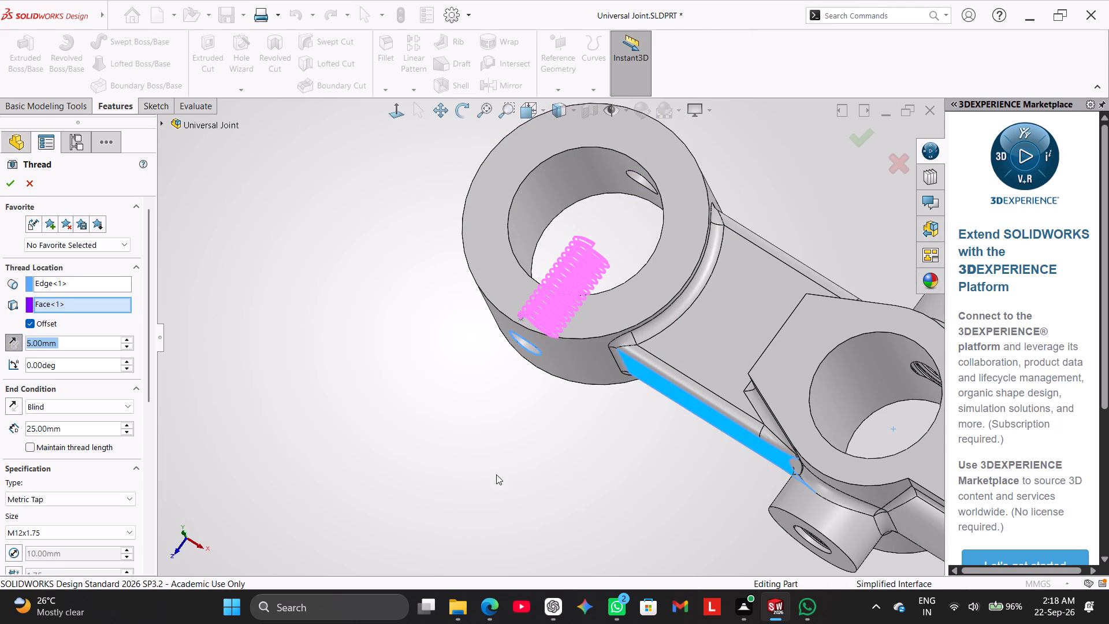
middle_click_drag(497, 470, 507, 470)
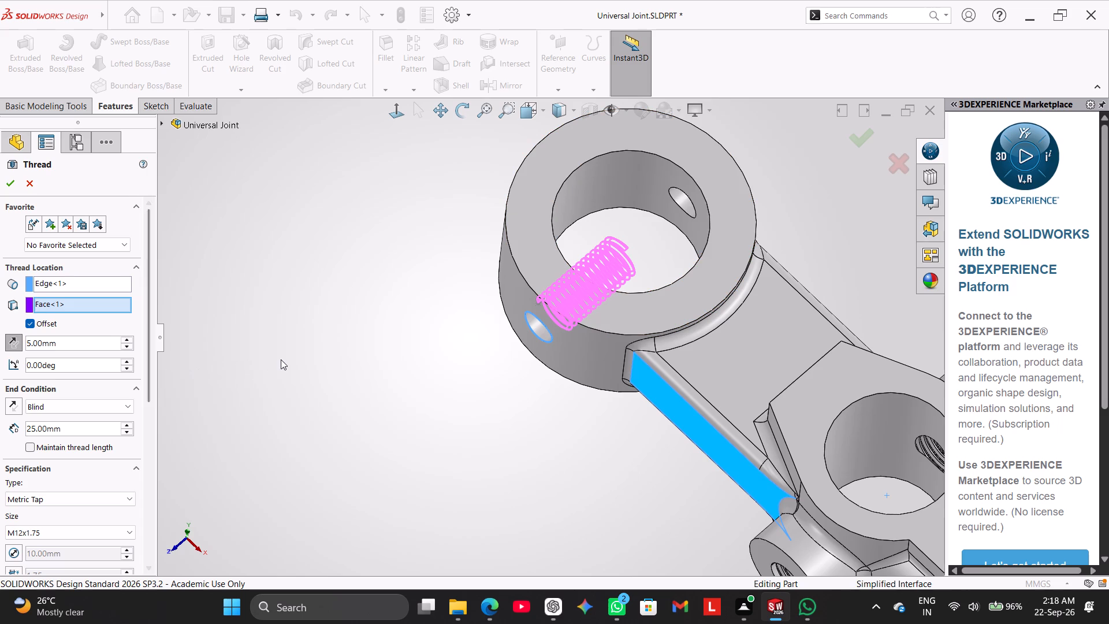
left_click(17, 342)
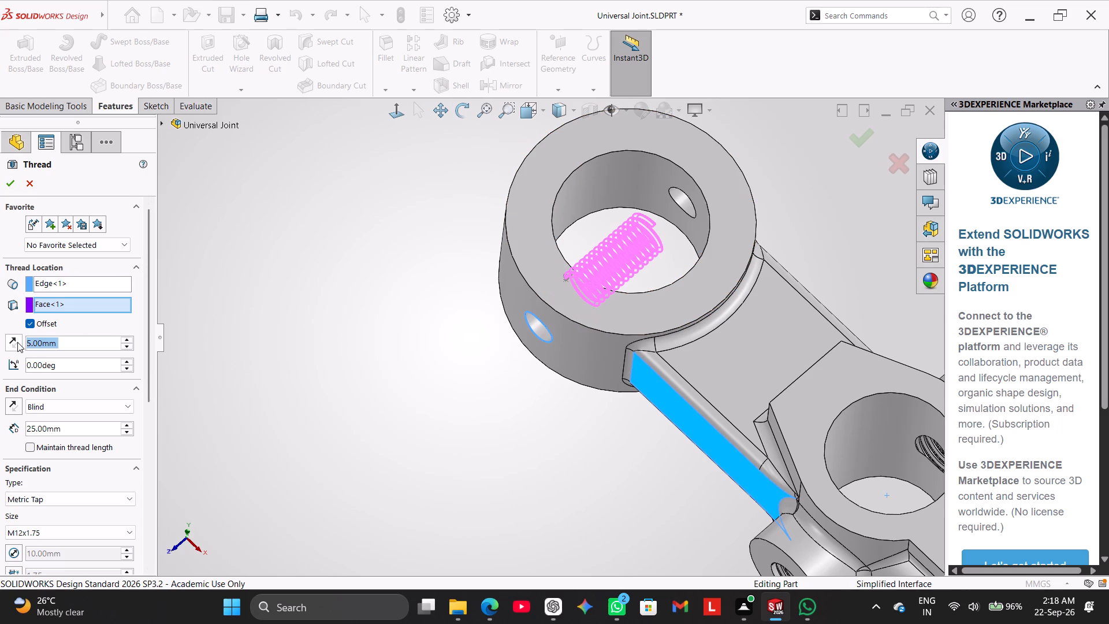
left_click(17, 342)
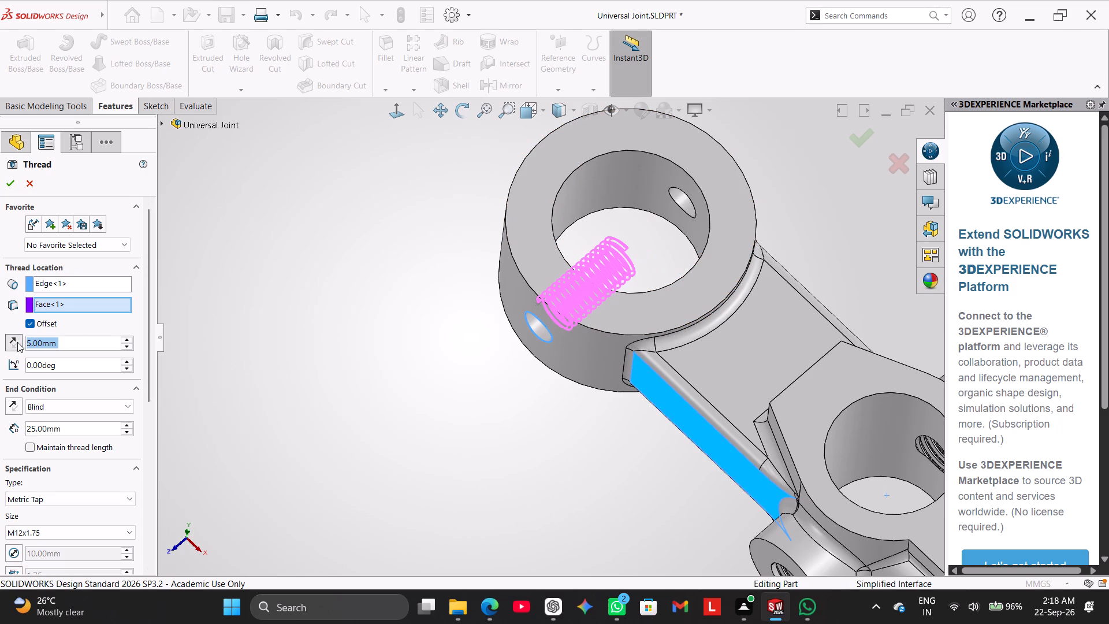
left_click(17, 342)
left_click(17, 342)
left_click(17, 342)
left_click(127, 340)
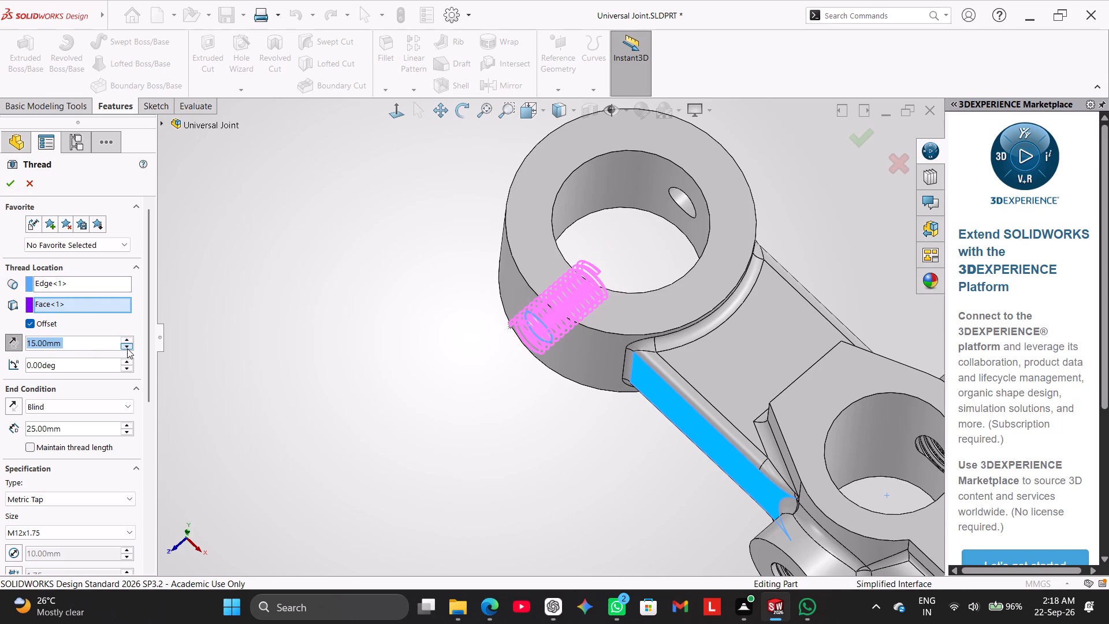
left_click(127, 348)
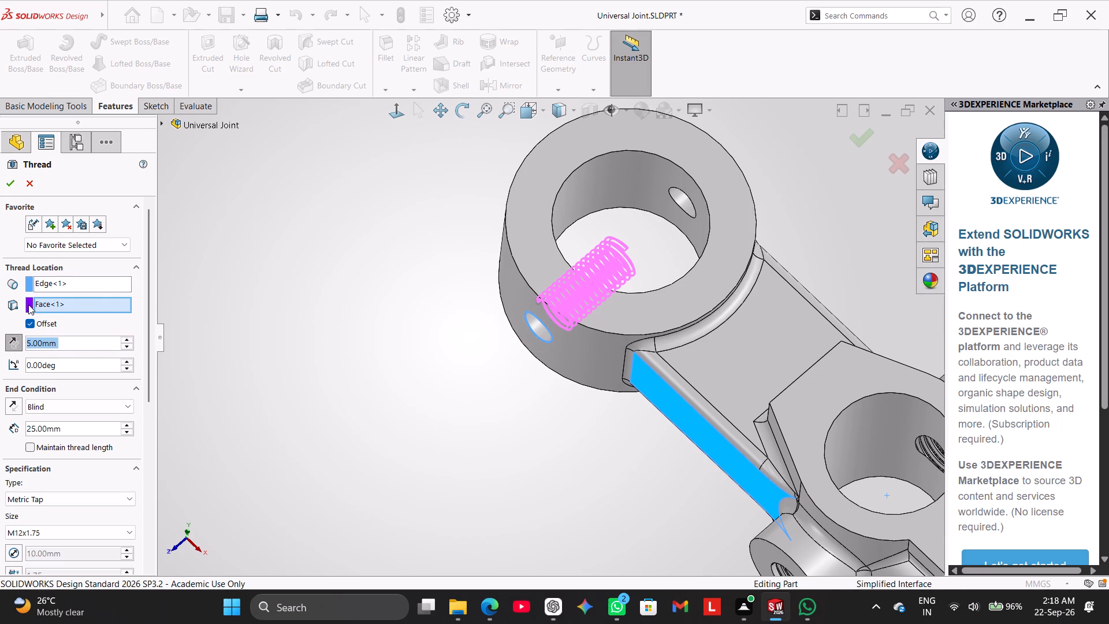
left_click(11, 187)
Examine the new thread in the large ring's cross-hole from outside the ring and through its bore.
middle_click_drag(371, 383, 410, 343)
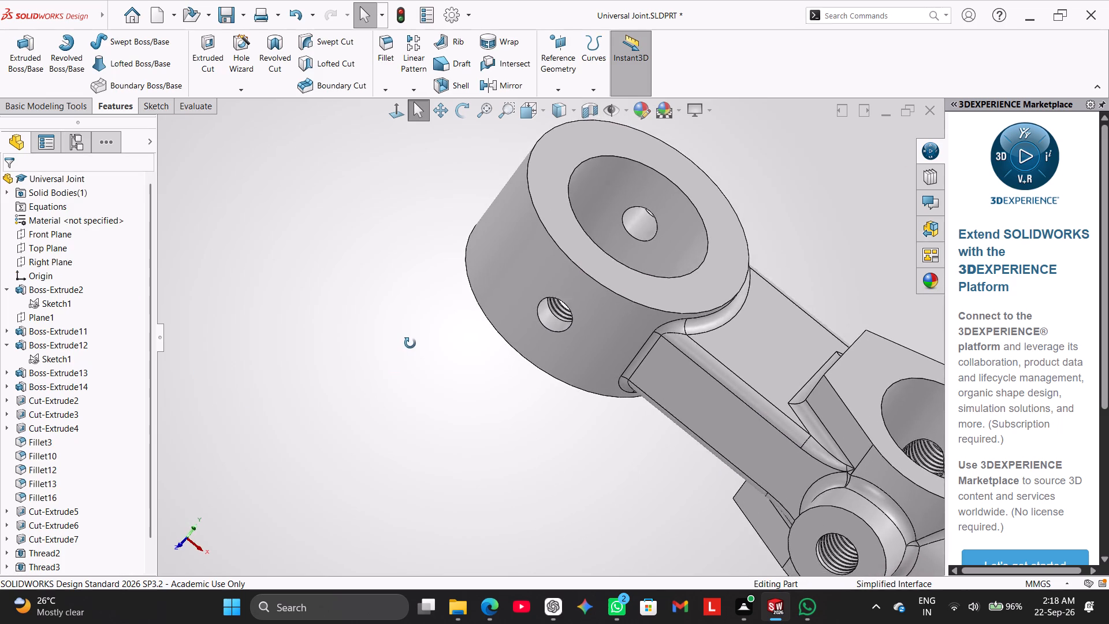
middle_click_drag(410, 343, 338, 390)
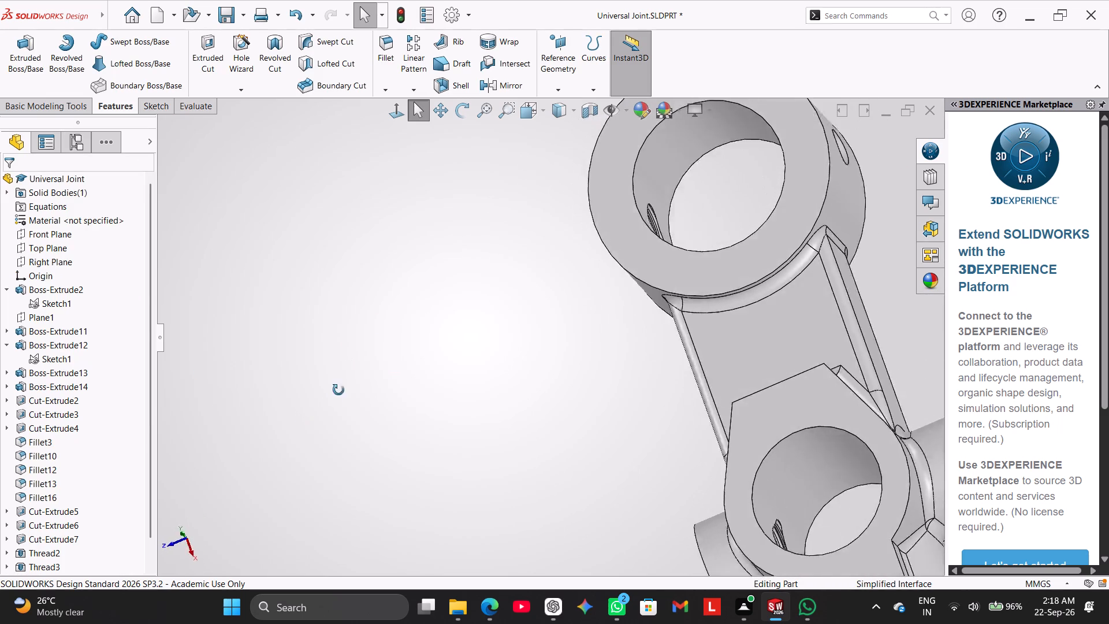
middle_click_drag(338, 390, 396, 333)
scroll(95, 449, "down", 2)
scroll(84, 507, "down", 2)
scroll(99, 498, "up", 5)
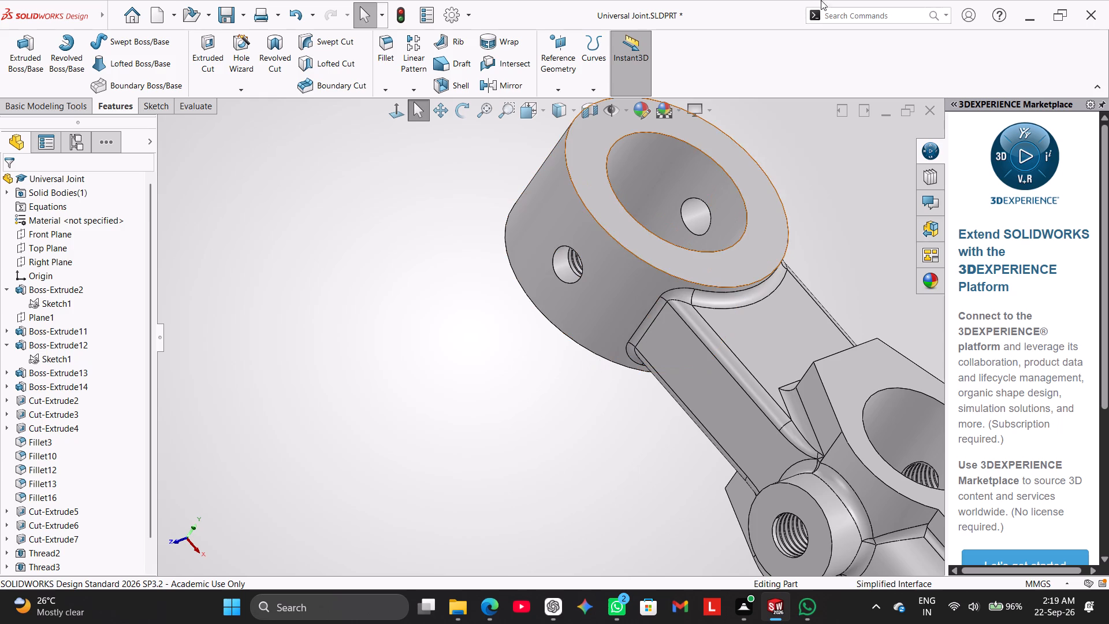
middle_click_drag(851, 183, 782, 325)
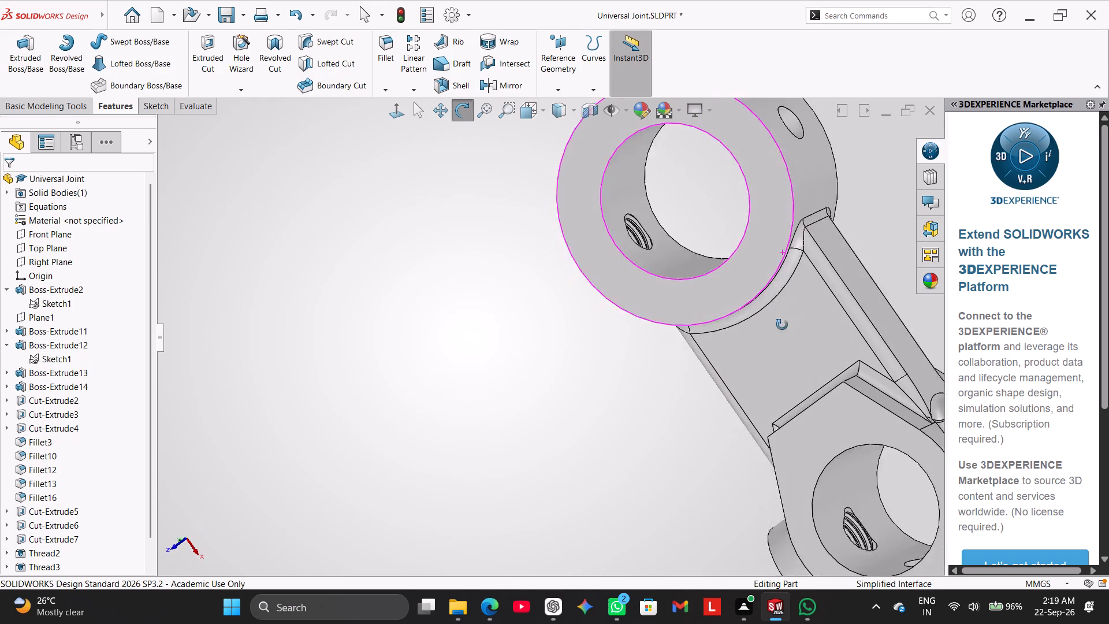
middle_click_drag(782, 325, 799, 321)
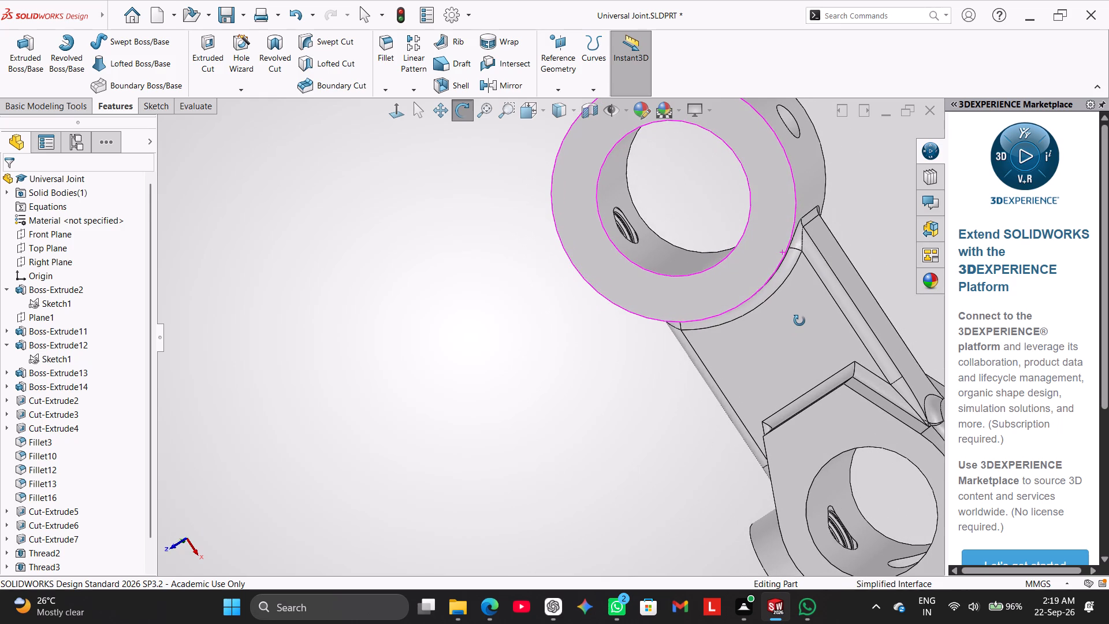
middle_click_drag(799, 321, 825, 302)
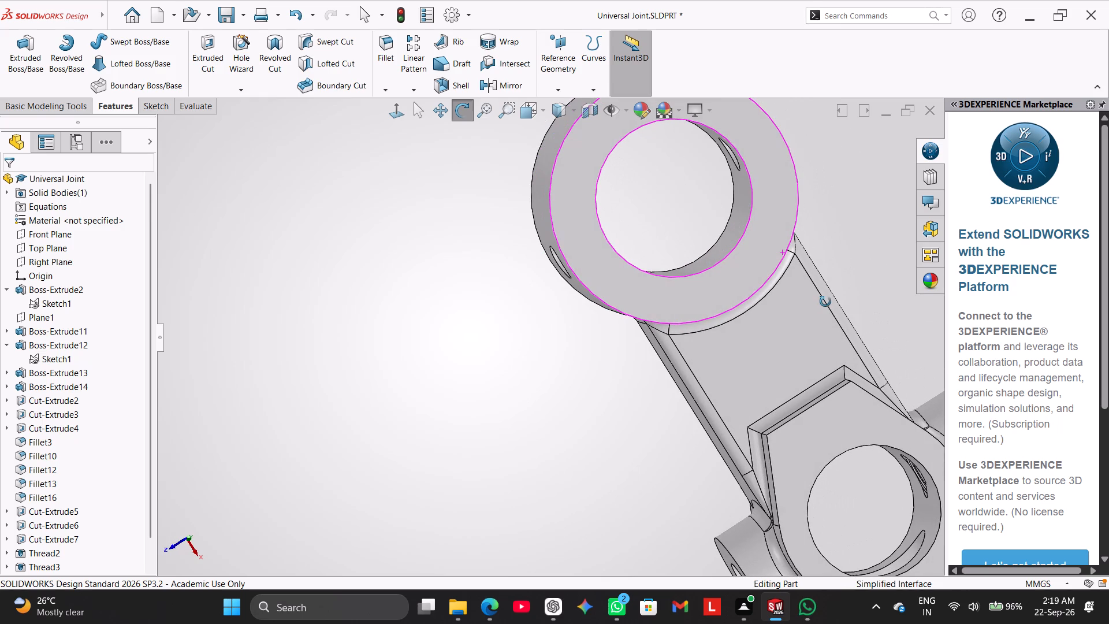
middle_click_drag(825, 302, 882, 226)
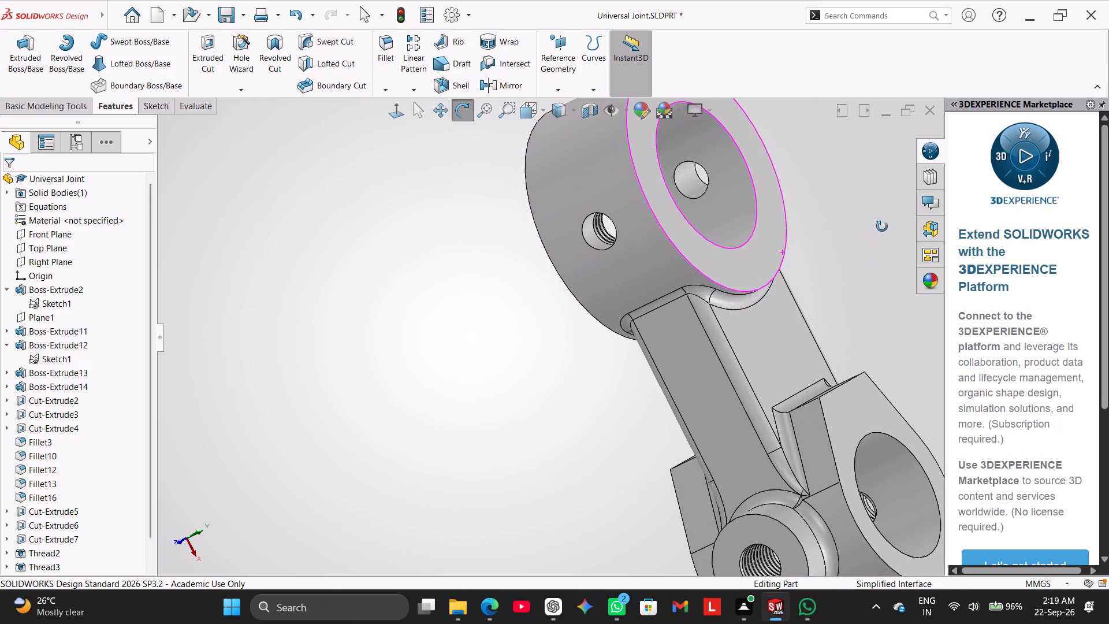
middle_click_drag(882, 226, 855, 255)
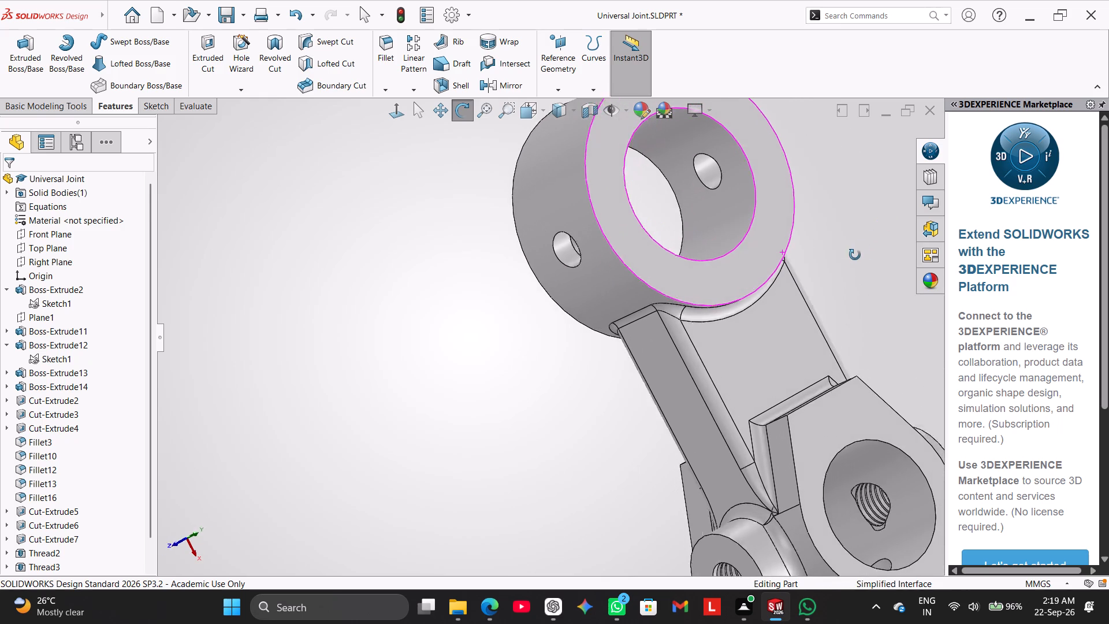
middle_click_drag(855, 255, 848, 262)
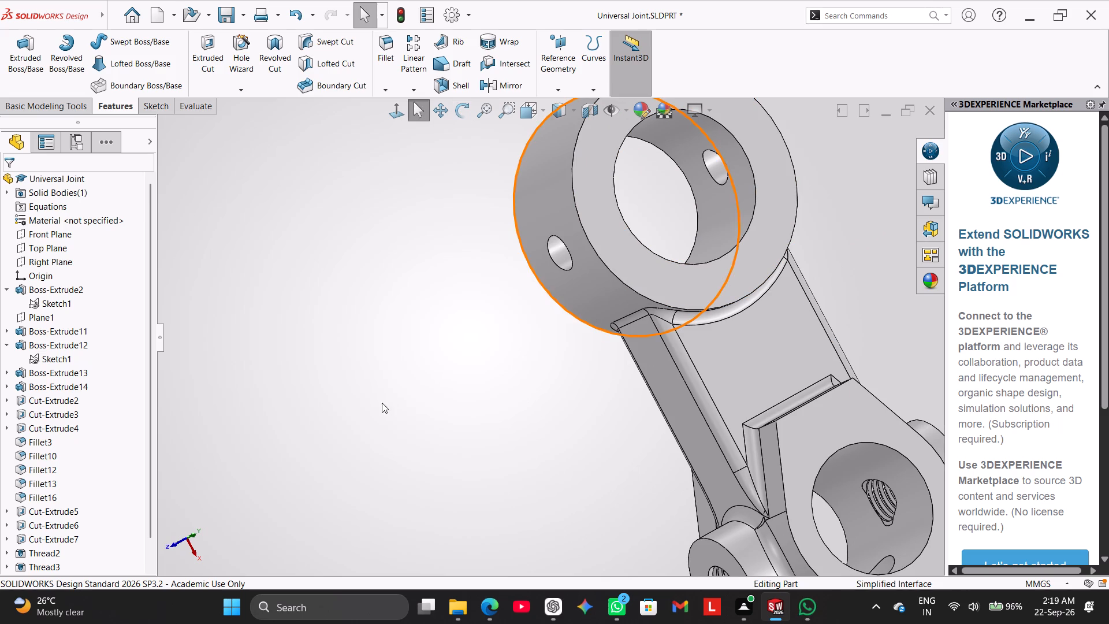
Reopen the large ring's cross-hole thread for editing and try a start offset of 20 mm (65-45).
scroll(53, 554, "down", 5)
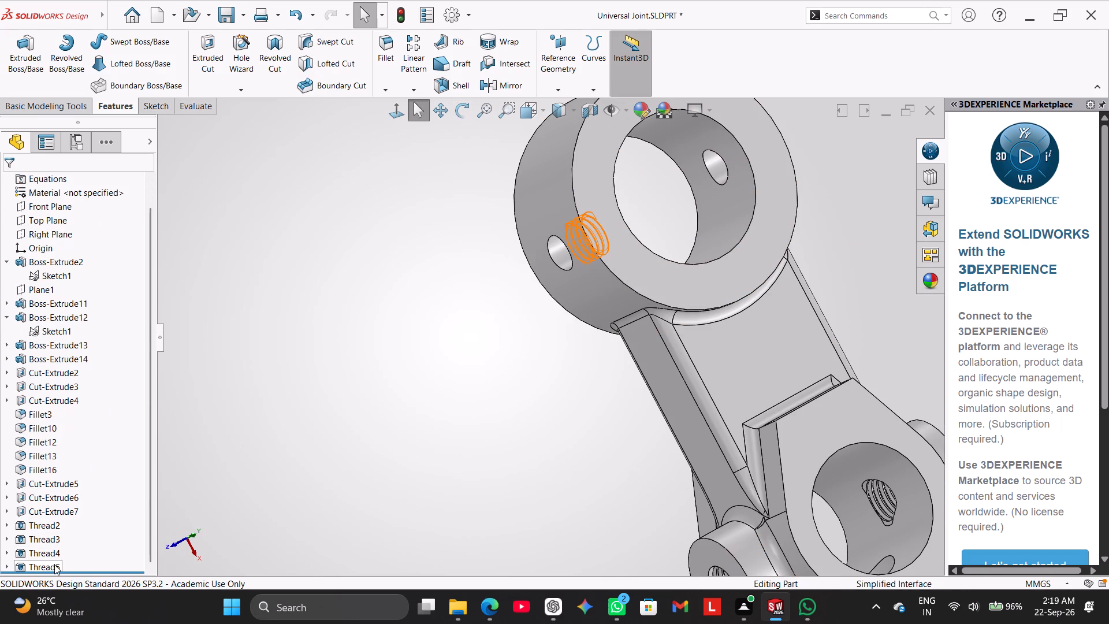
right_click(54, 564)
left_click(68, 343)
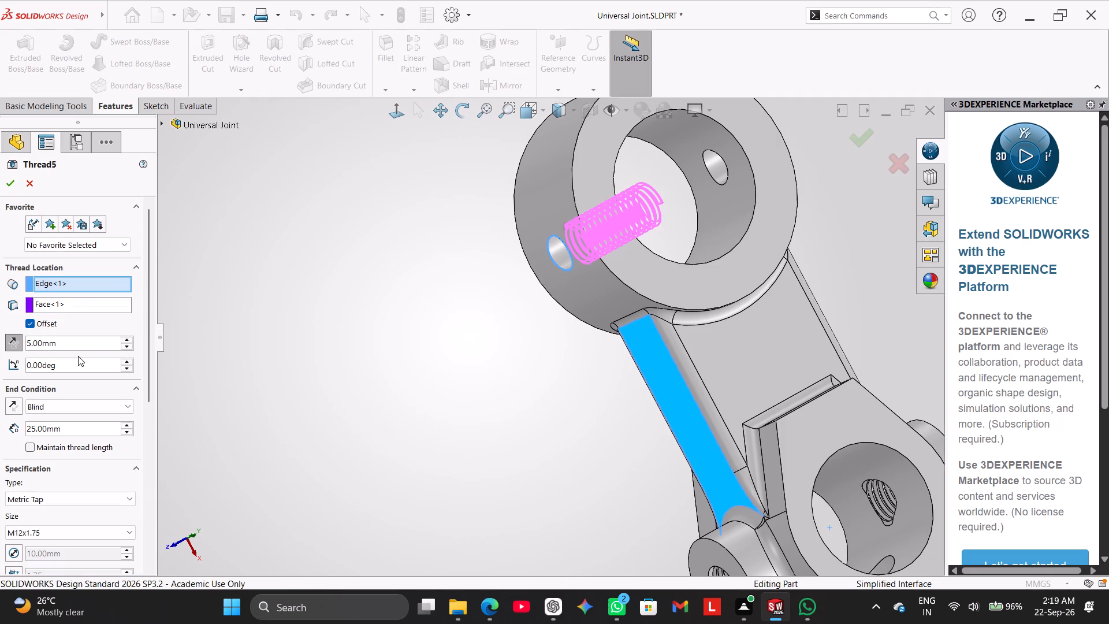
double_click(78, 344)
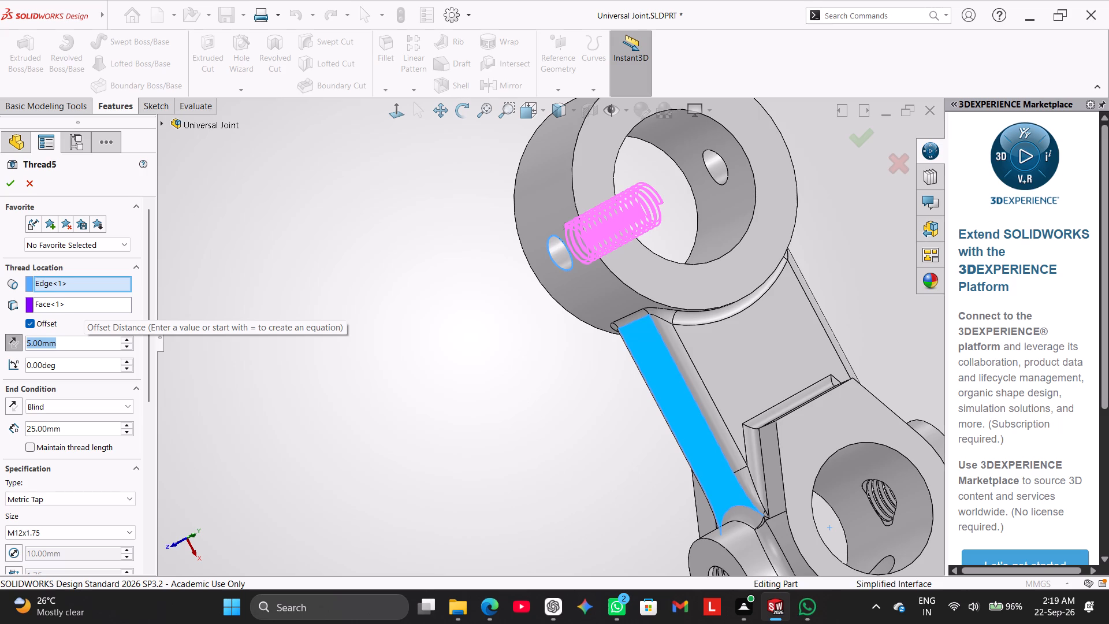
key("6")
key("5")
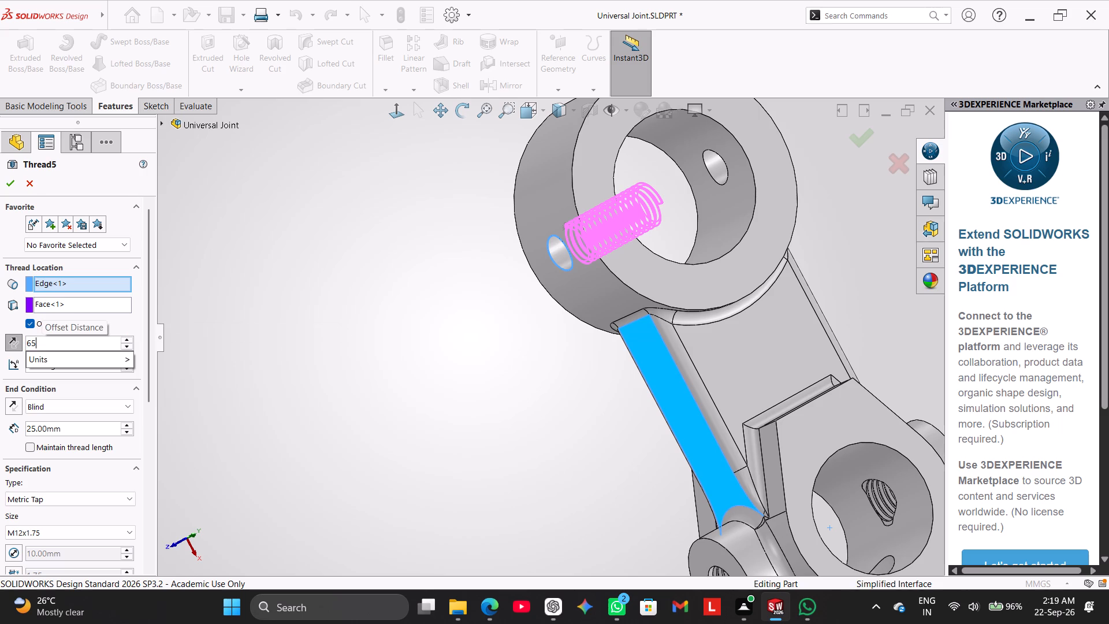
type("-45")
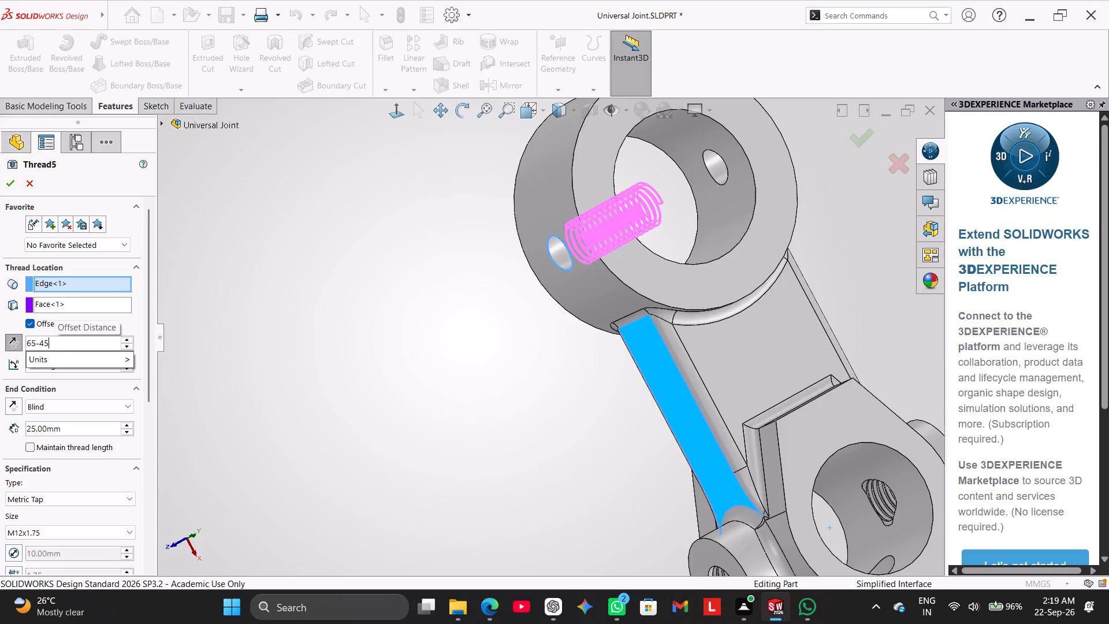
key("Return")
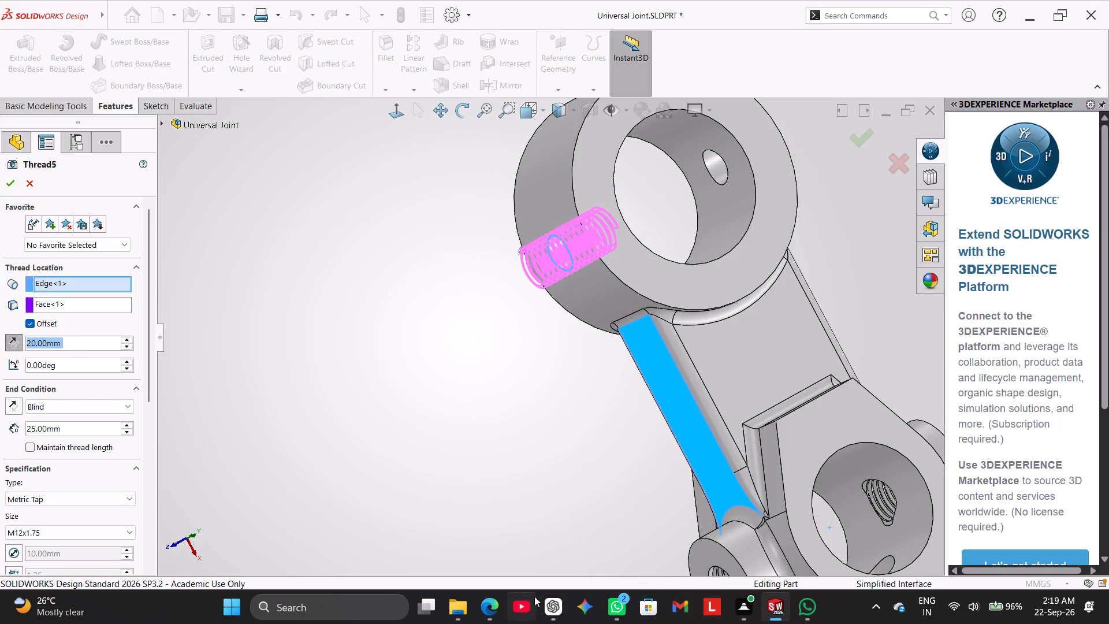
middle_click_drag(450, 281, 429, 331)
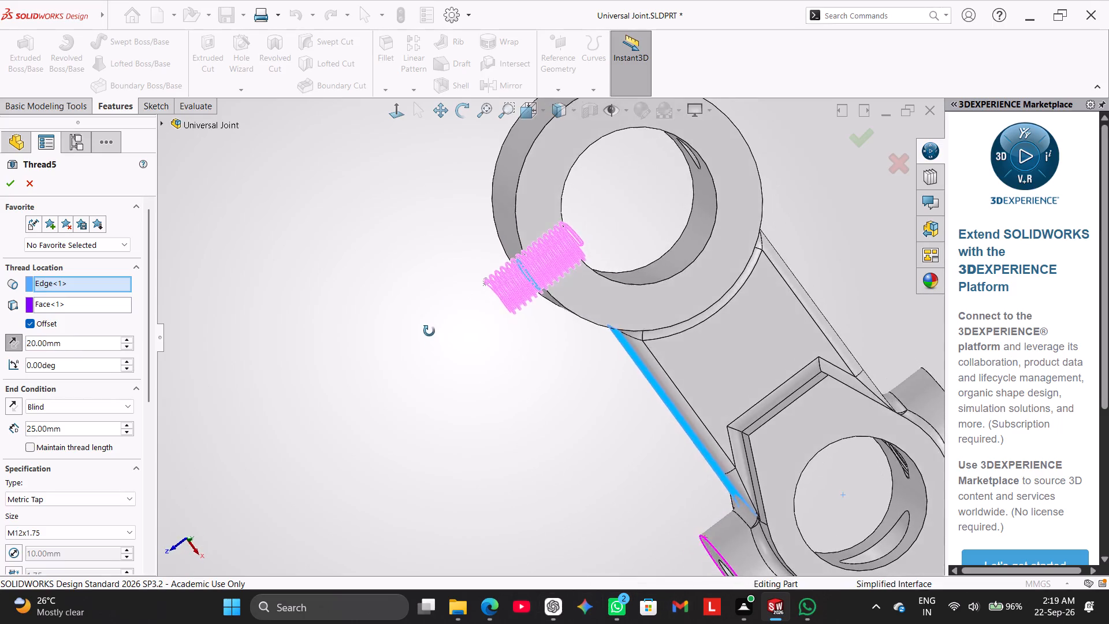
middle_click_drag(429, 331, 416, 332)
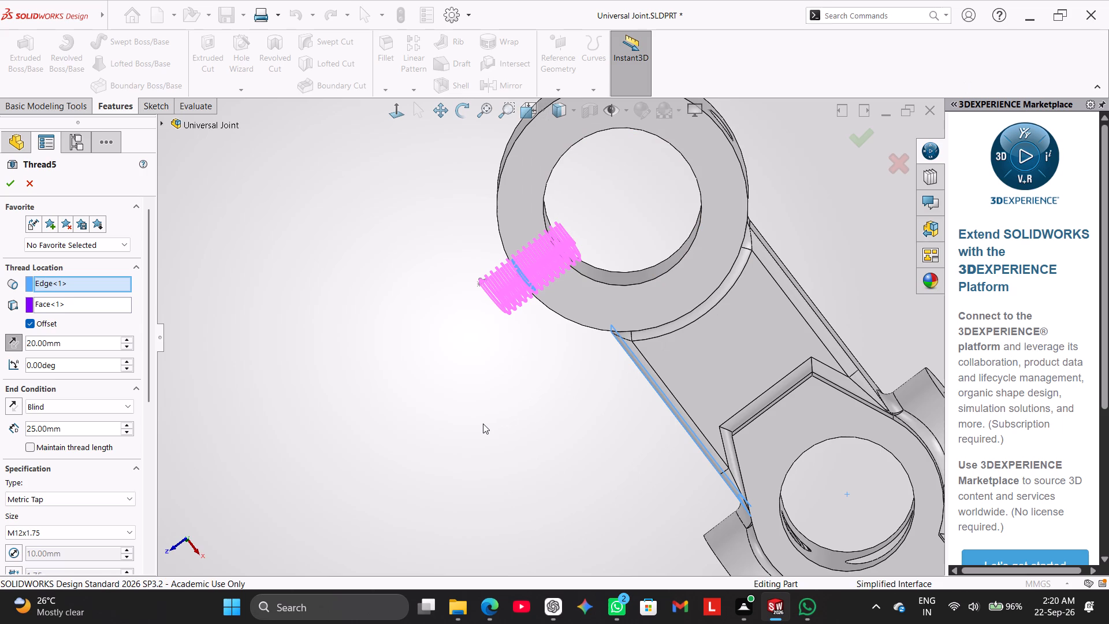
Set the cross-hole thread's start offset to 10 mm and apply the edited thread.
double_click(70, 343)
type("10")
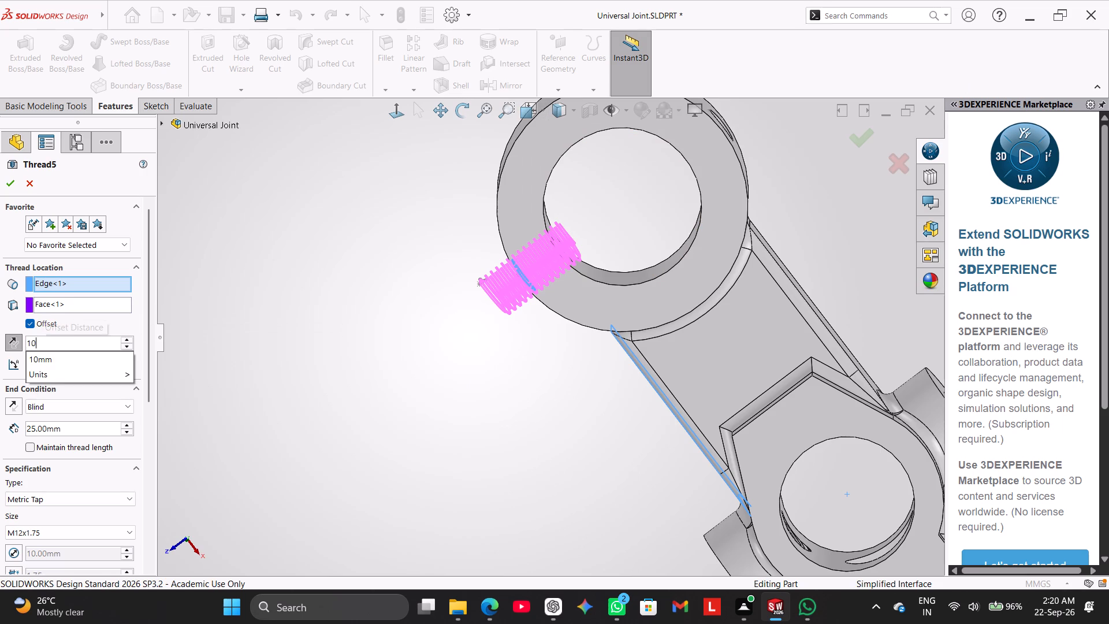
key("Return")
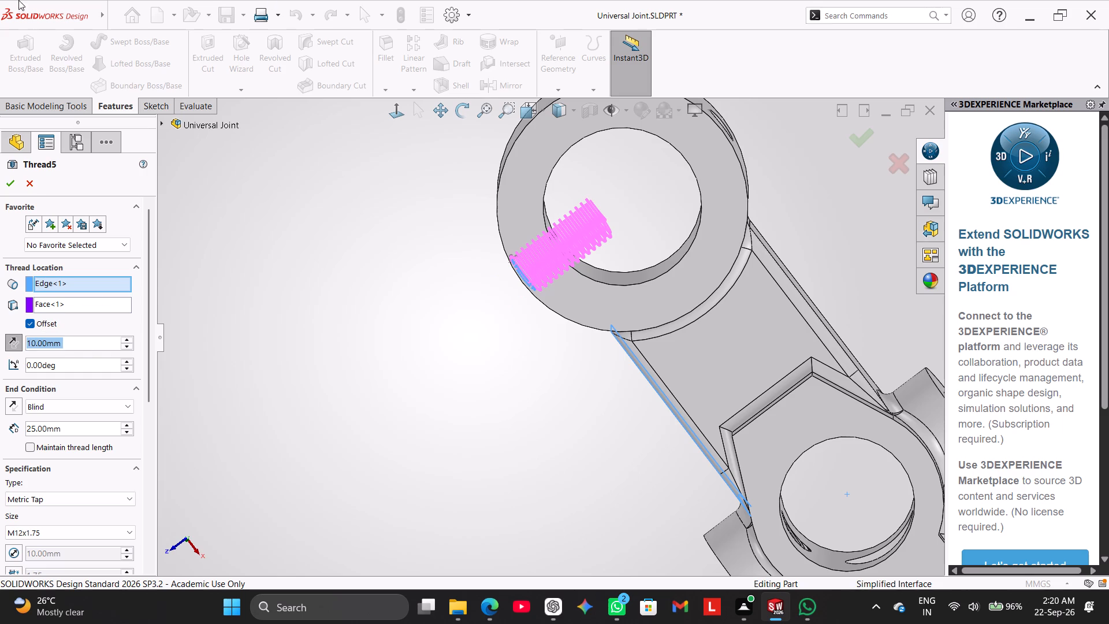
middle_click_drag(407, 310, 434, 255)
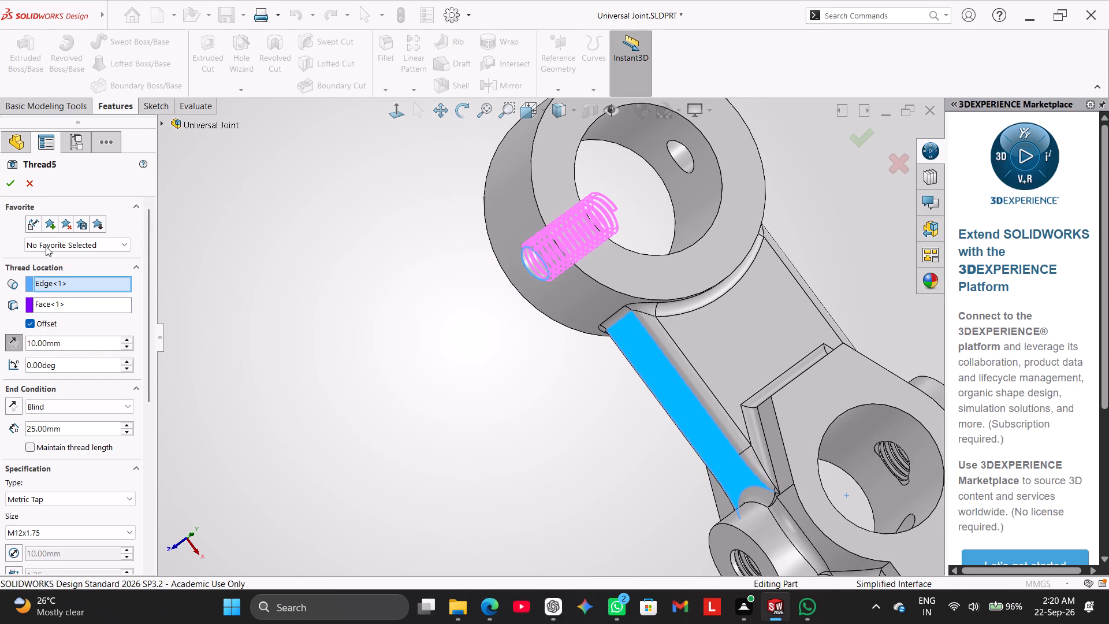
left_click(13, 188)
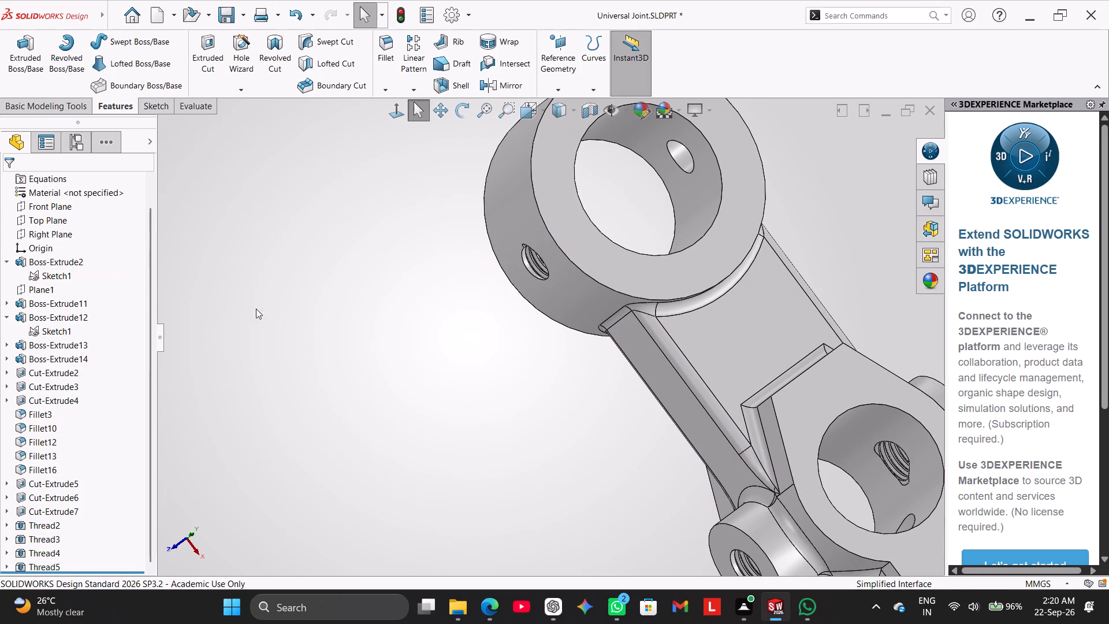
middle_click(420, 348)
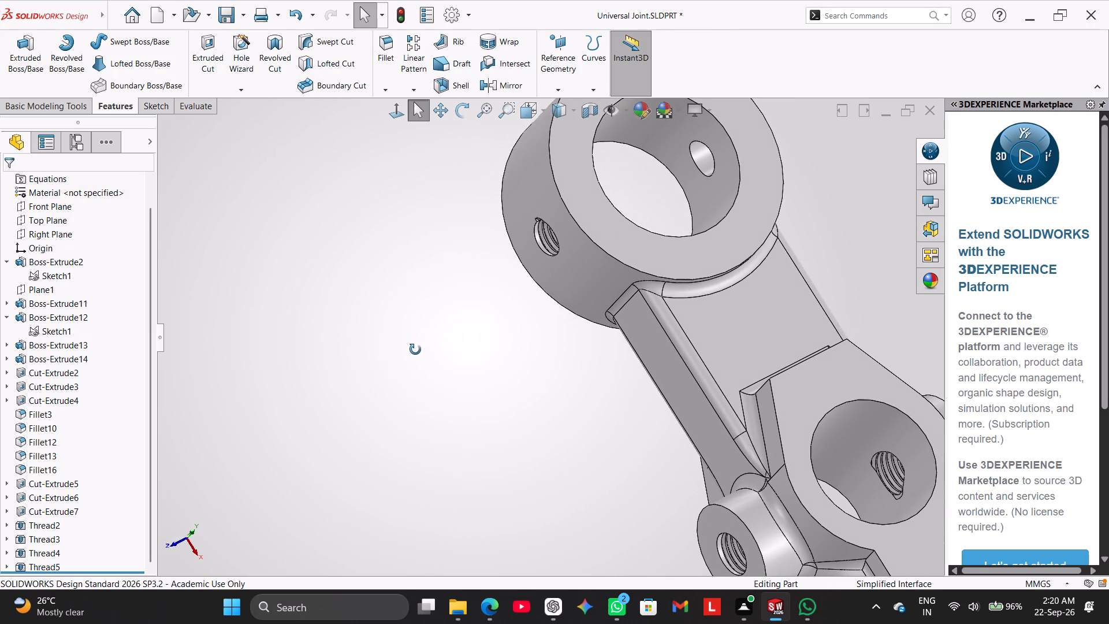
scroll(478, 326, "up", 1)
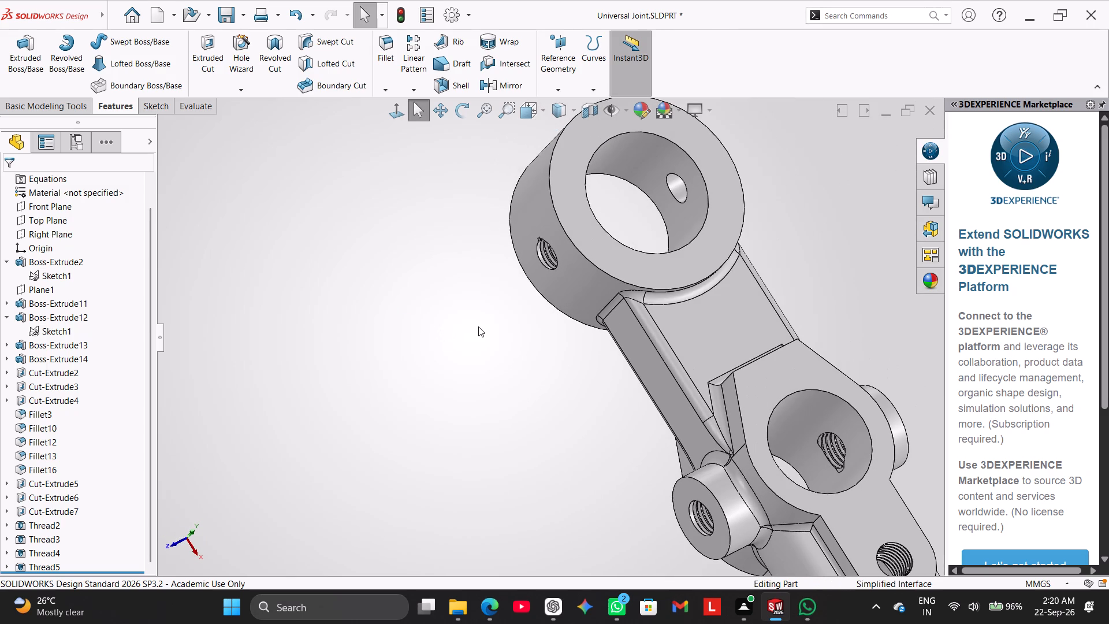
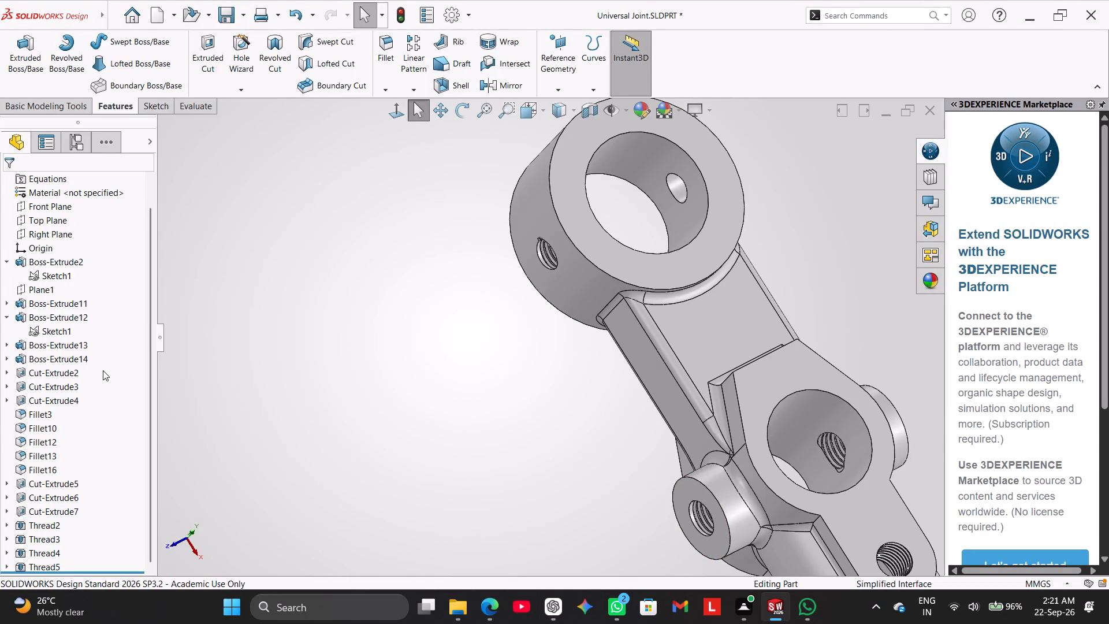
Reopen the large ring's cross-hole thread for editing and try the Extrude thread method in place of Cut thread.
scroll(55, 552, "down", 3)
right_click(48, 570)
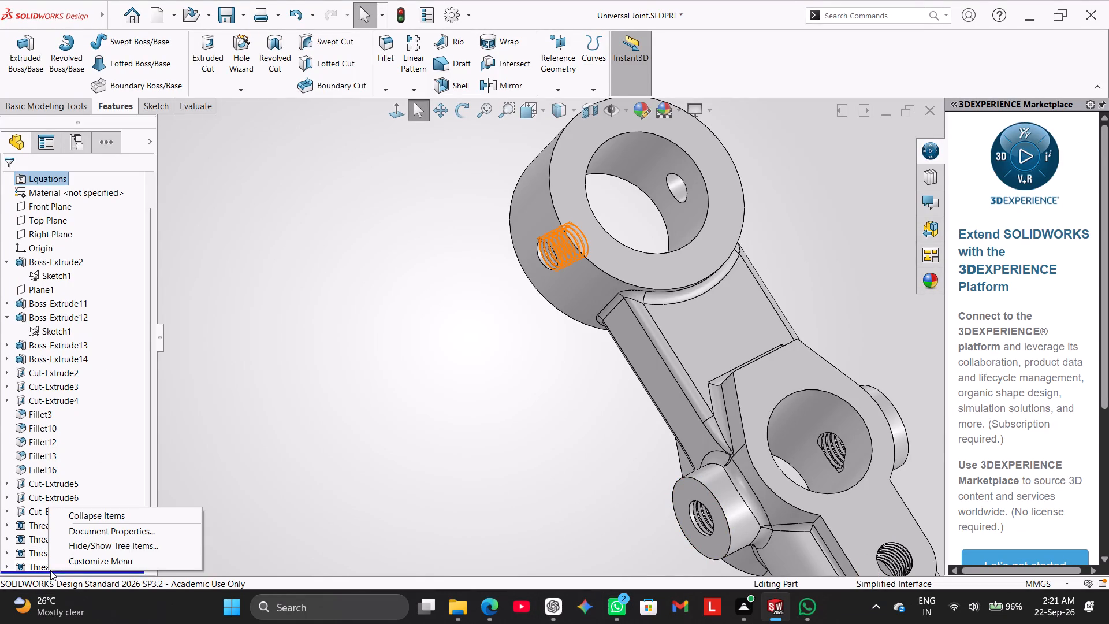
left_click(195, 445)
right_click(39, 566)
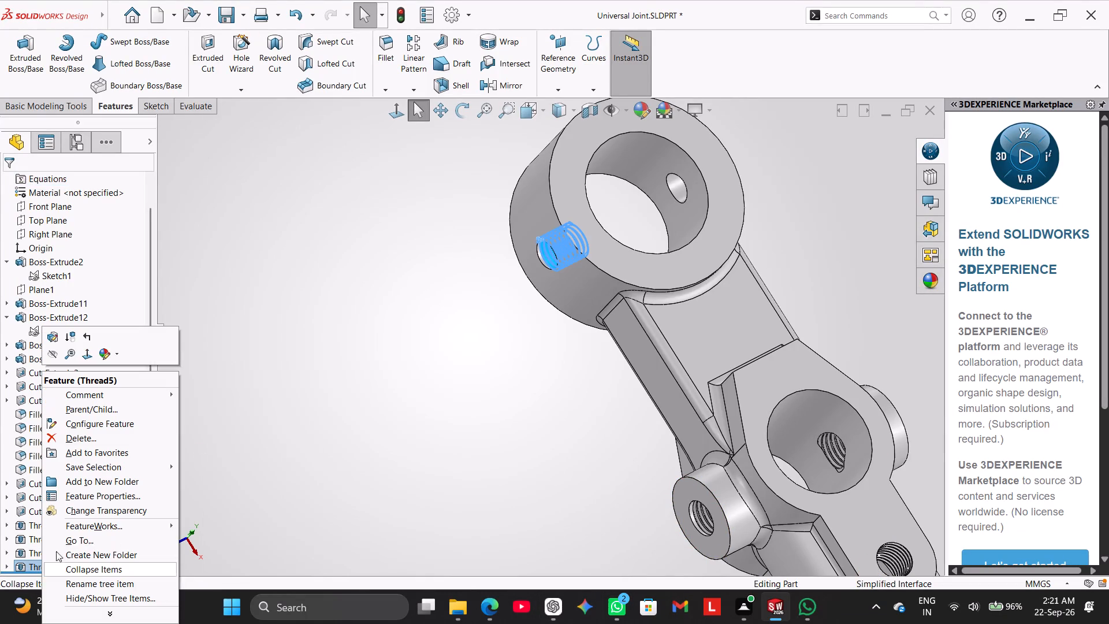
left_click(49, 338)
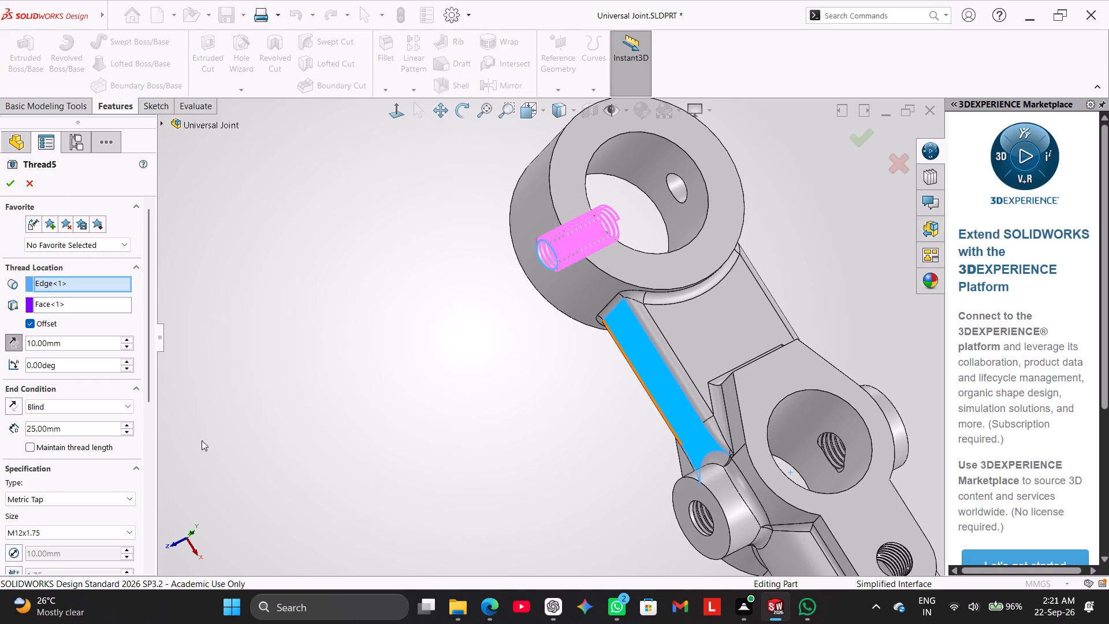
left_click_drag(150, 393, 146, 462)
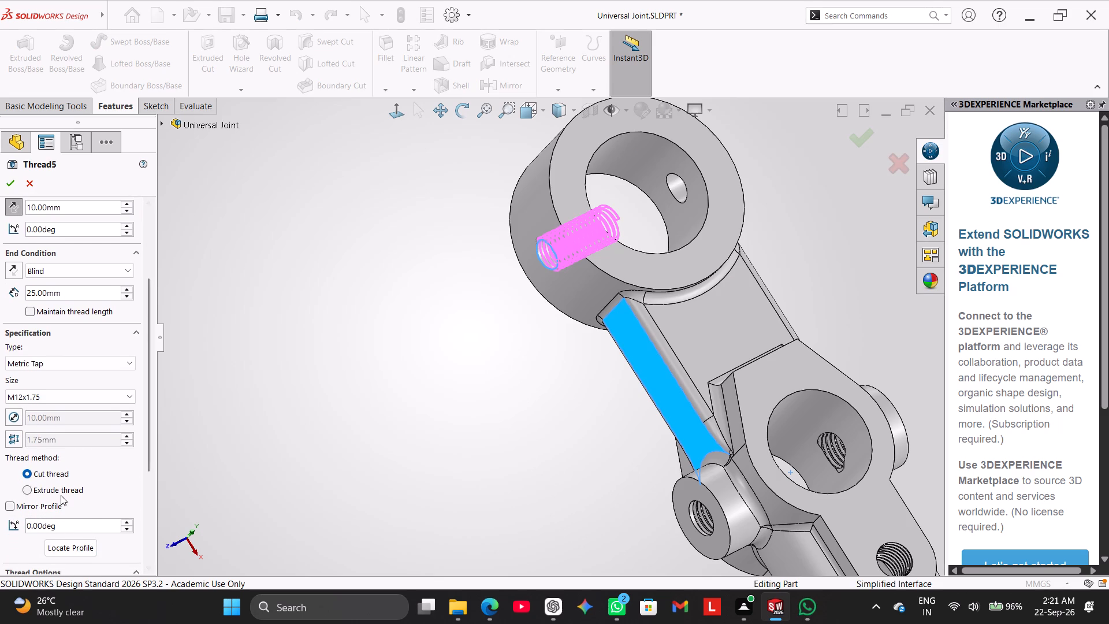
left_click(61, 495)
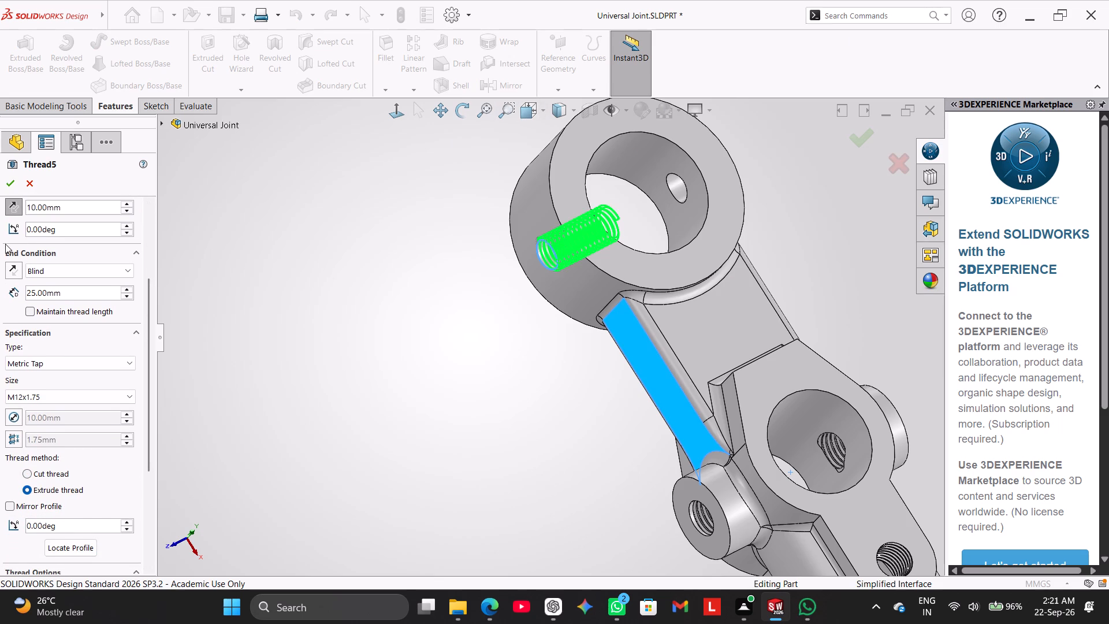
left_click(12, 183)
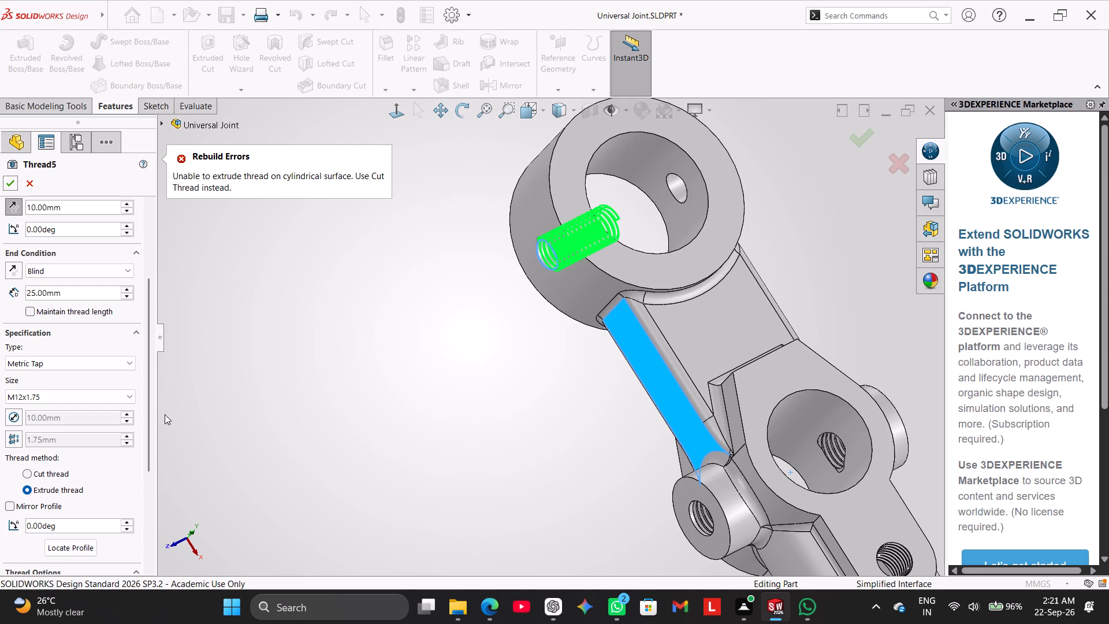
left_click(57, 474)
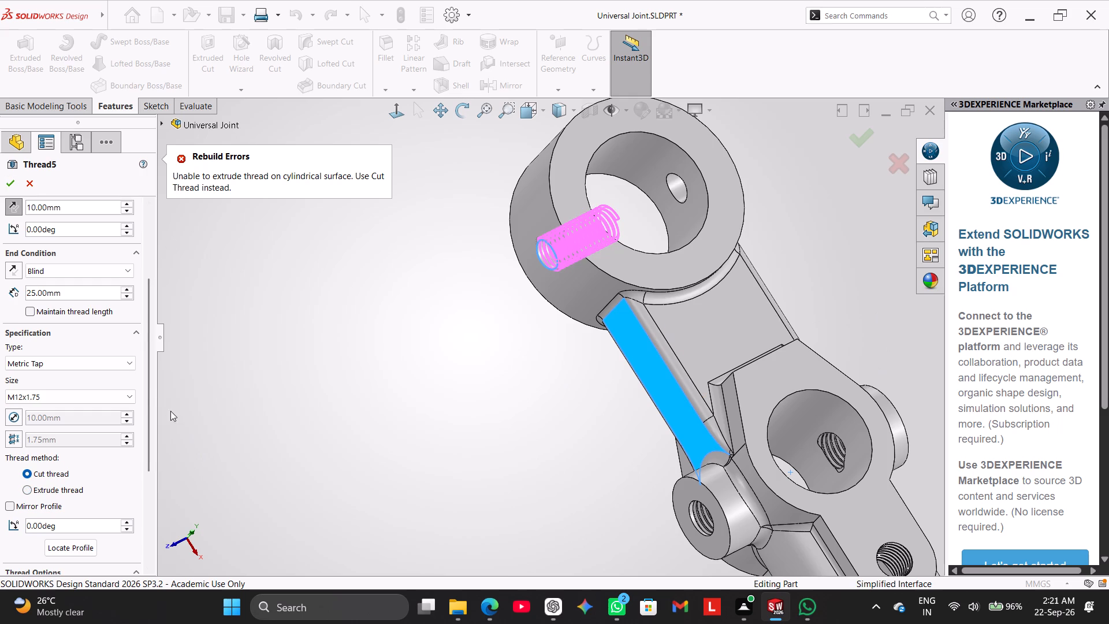
Turn on Maintain thread length for the 25 mm blind cross-hole thread and apply the edit.
left_click(78, 294)
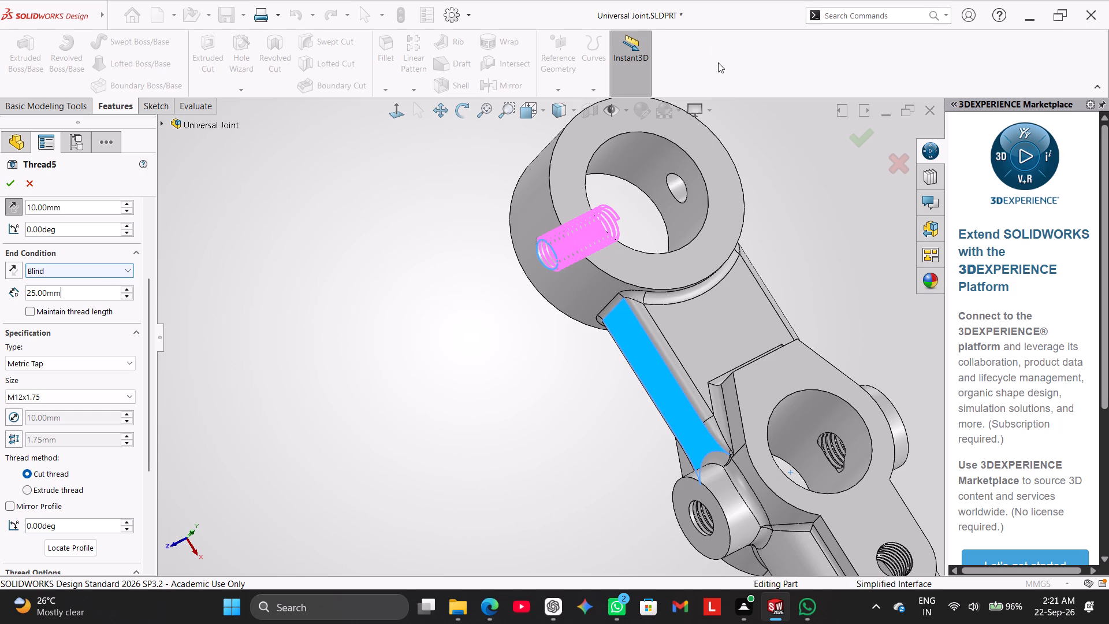
left_click(27, 310)
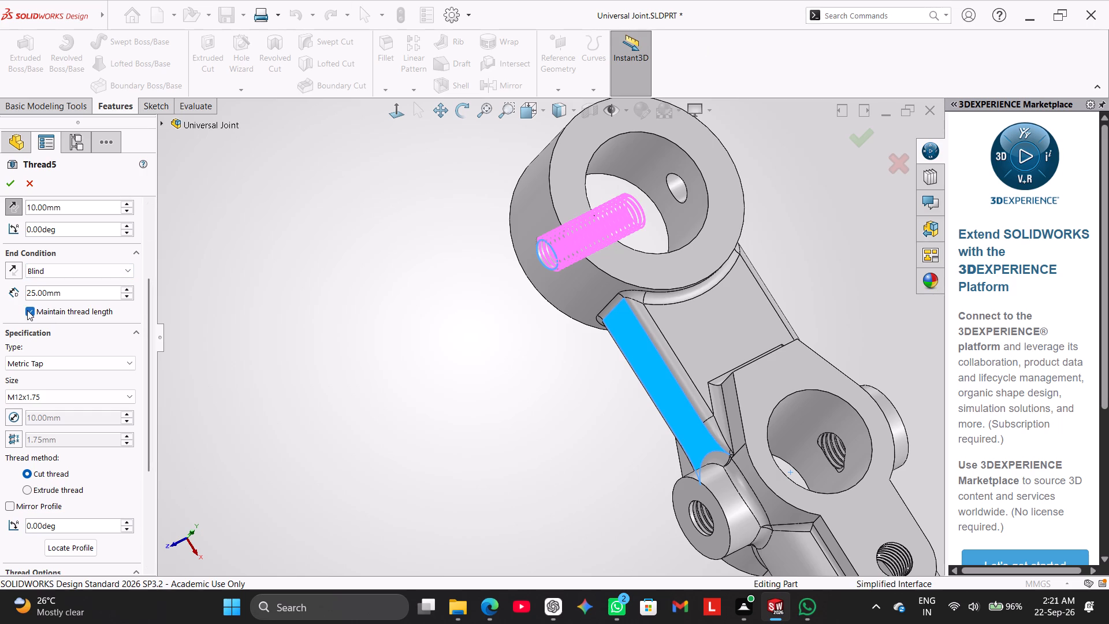
left_click(27, 310)
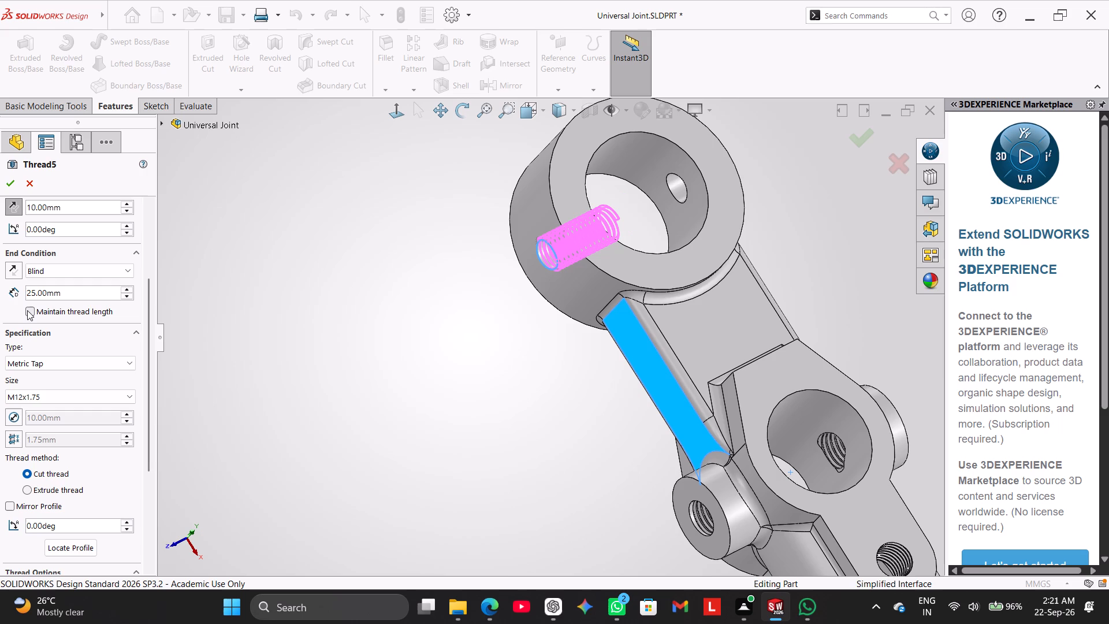
left_click(27, 310)
left_click(11, 189)
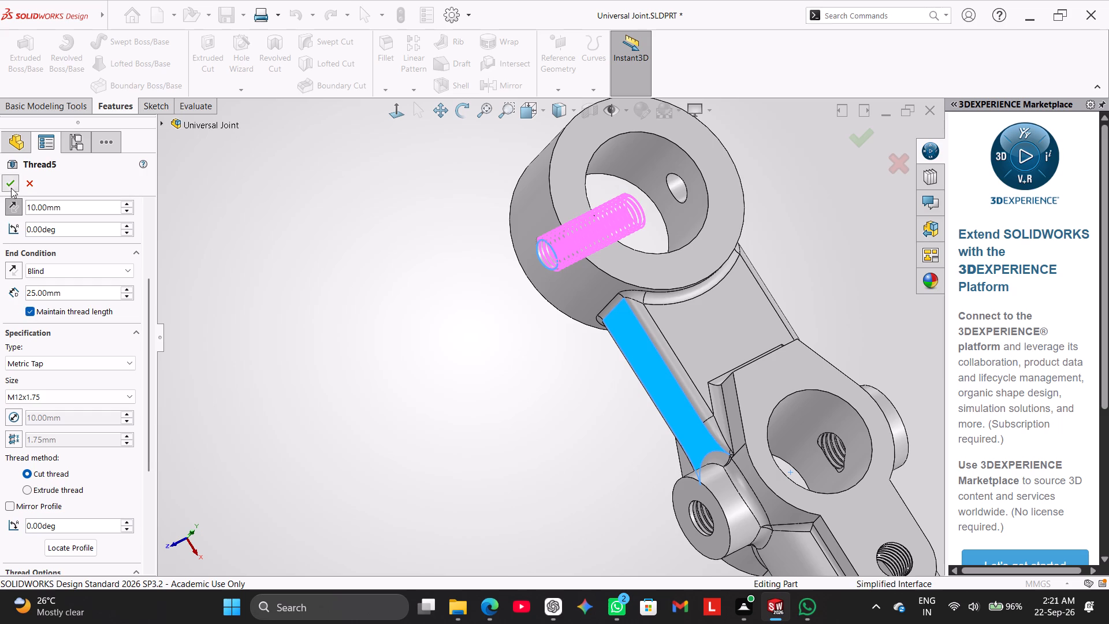
Reopen the cross-hole thread, clear its start face and edge, and select the hole's circular edge on the ring's outer surface.
middle_click_drag(343, 259, 274, 332)
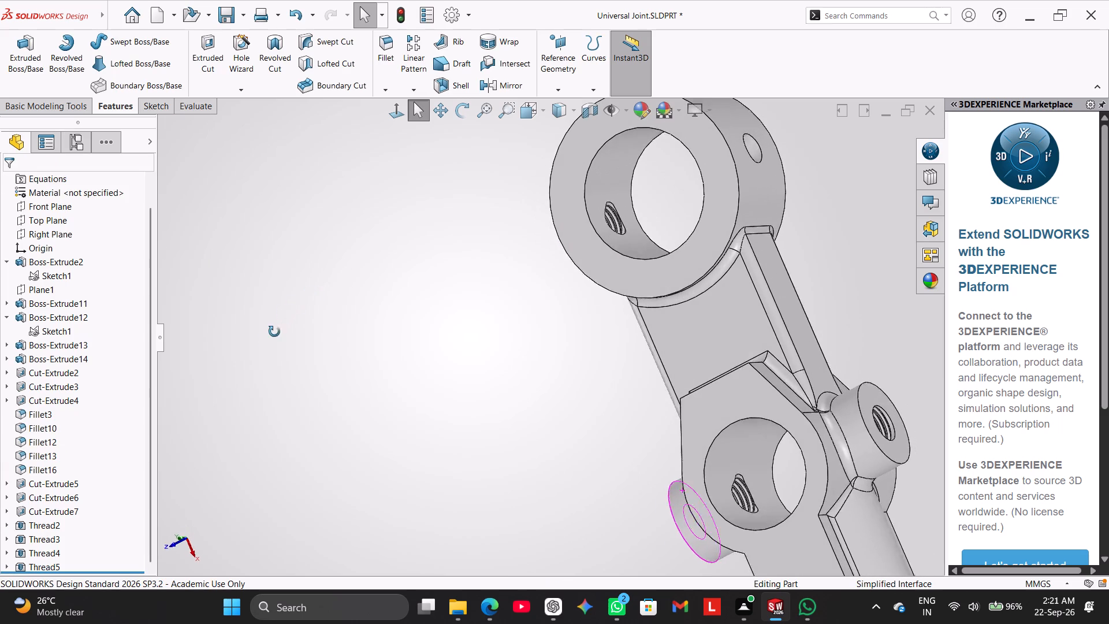
middle_click_drag(274, 332, 247, 367)
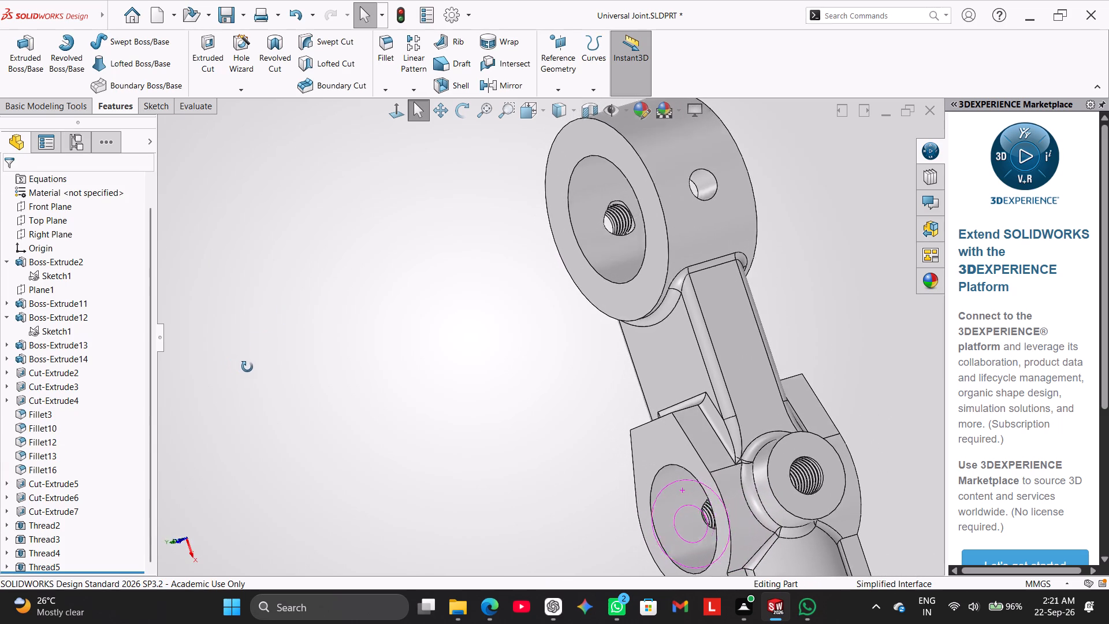
middle_click_drag(247, 367, 292, 355)
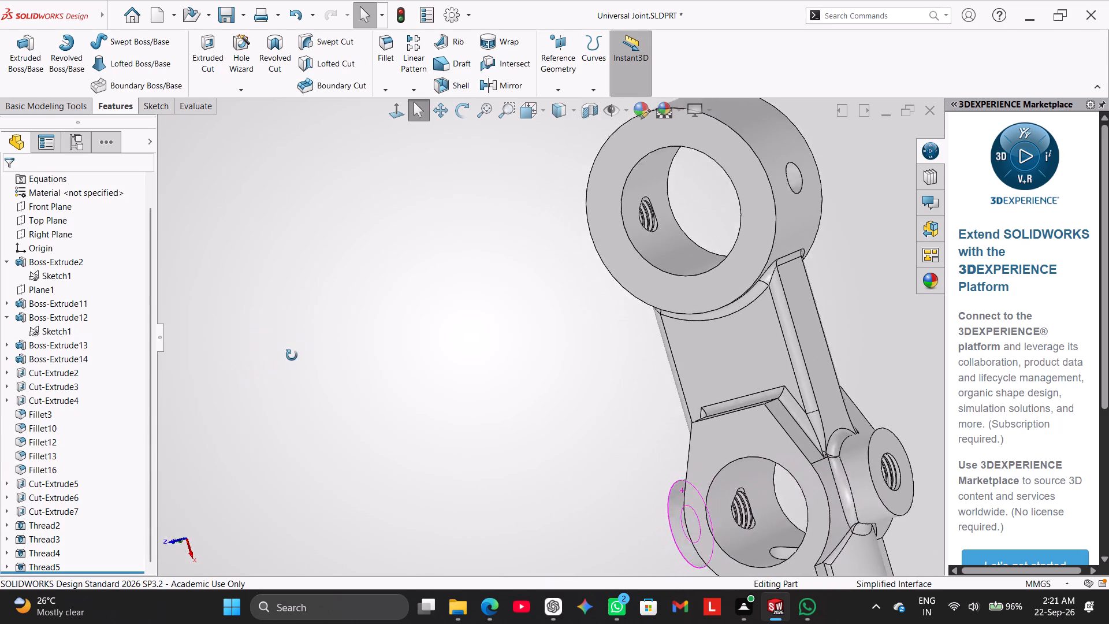
middle_click_drag(292, 355, 265, 366)
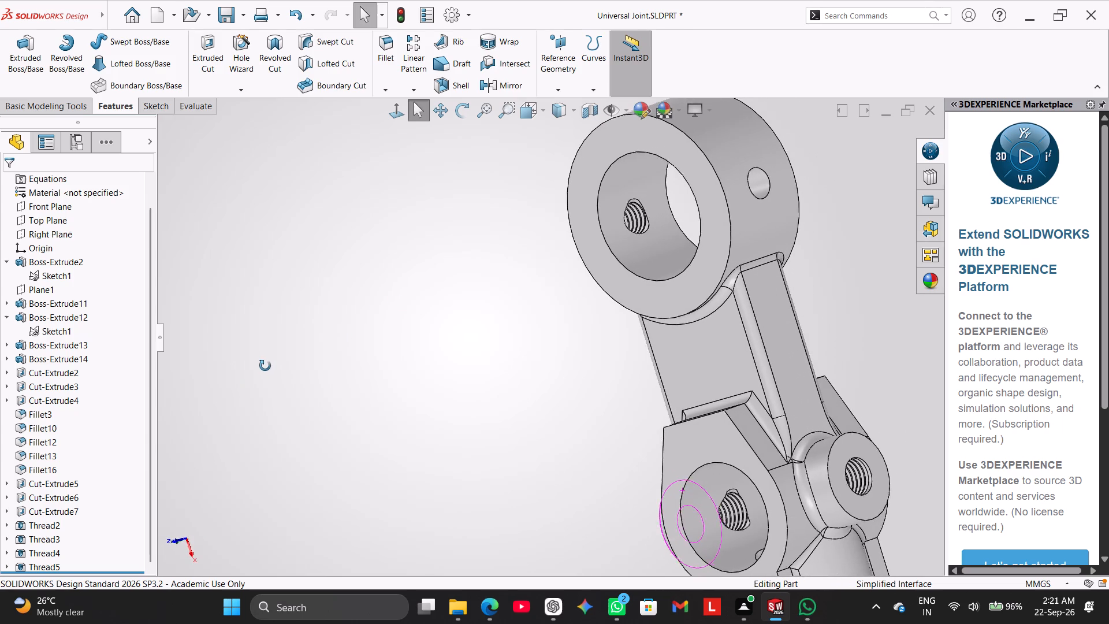
middle_click_drag(265, 366, 264, 366)
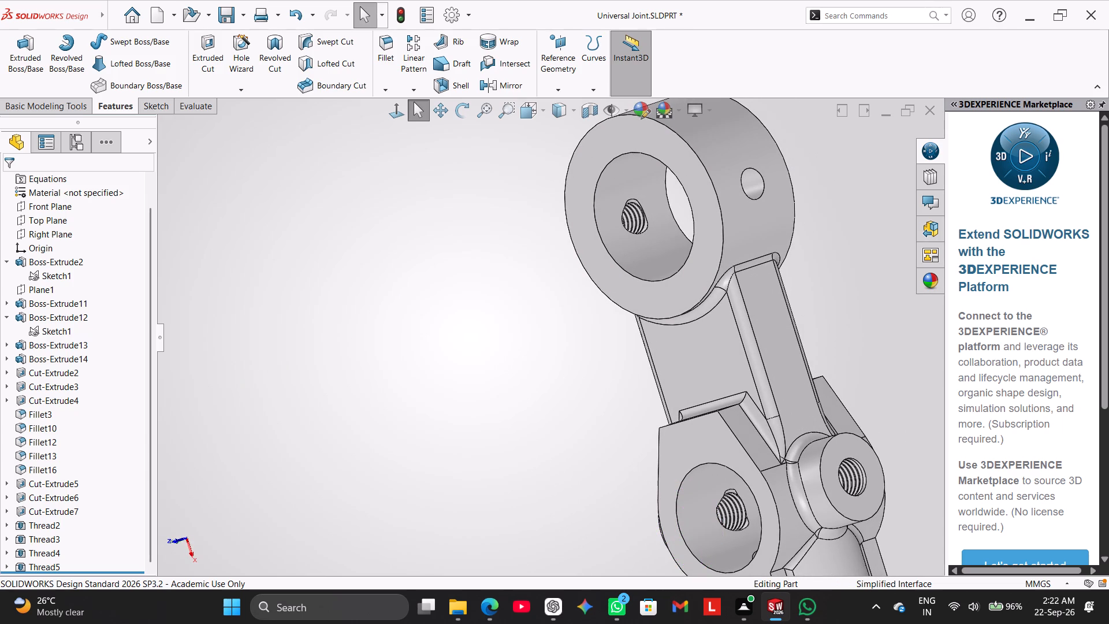
right_click(29, 569)
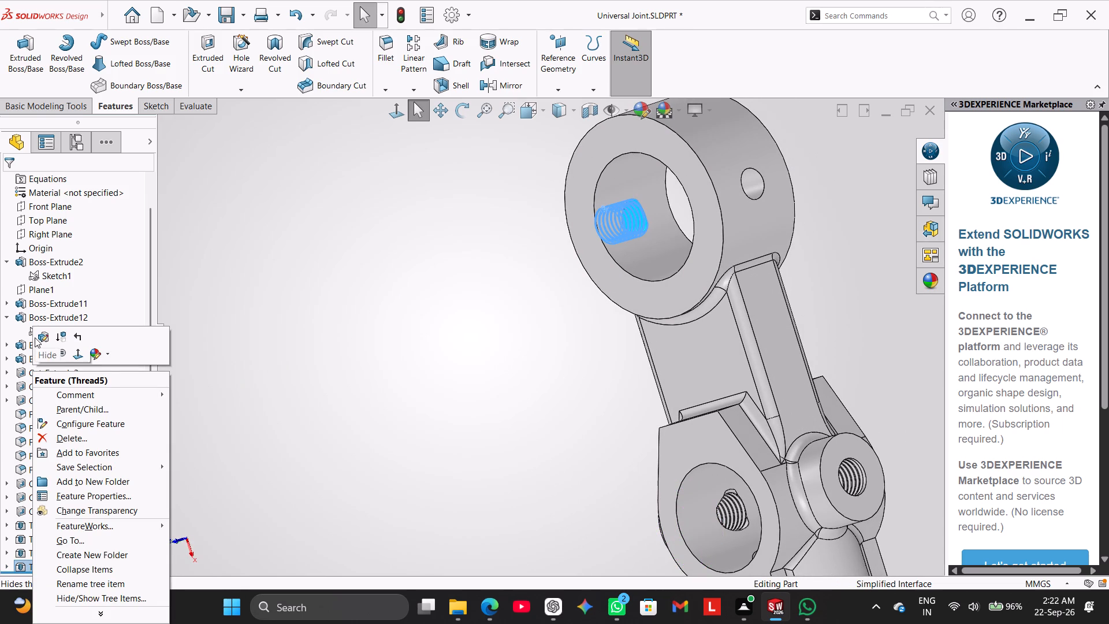
left_click(37, 335)
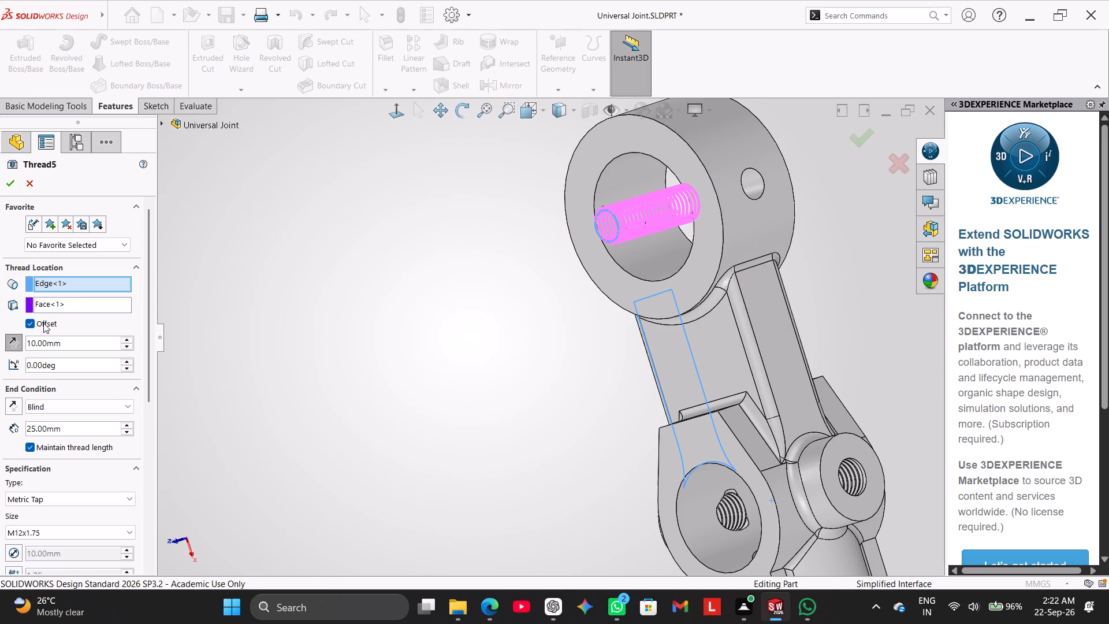
right_click(72, 299)
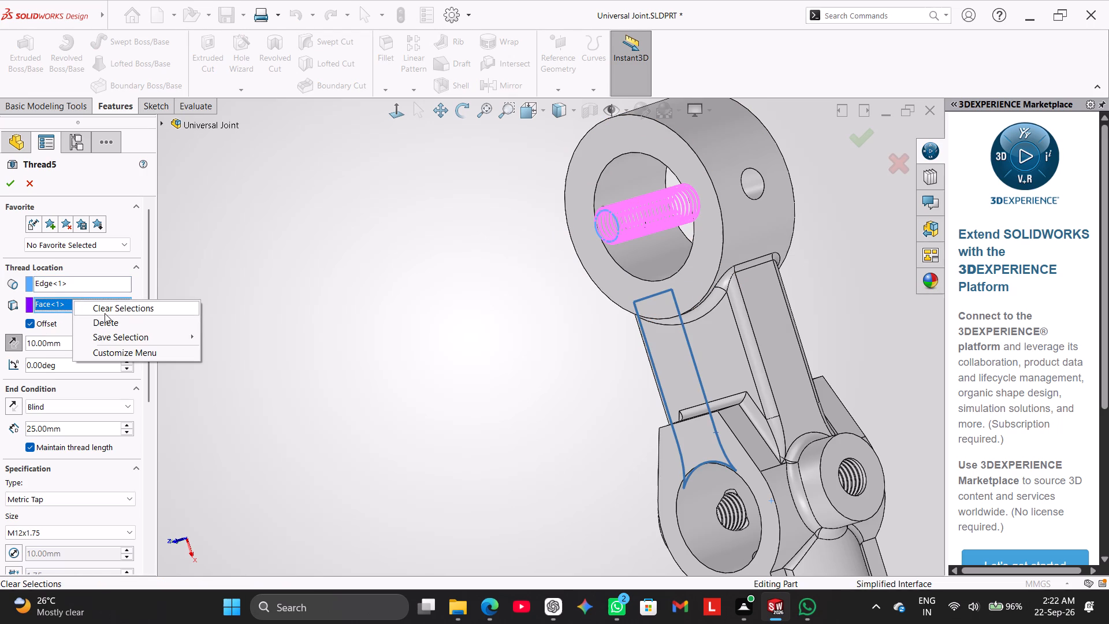
left_click(105, 313)
right_click(96, 336)
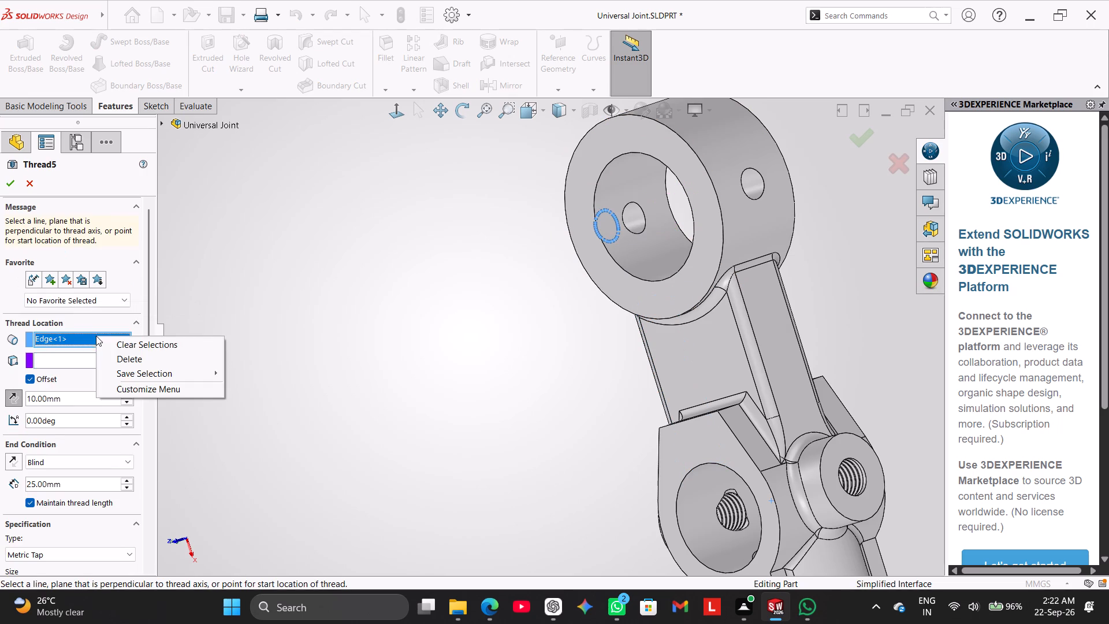
left_click(111, 344)
left_click(99, 333)
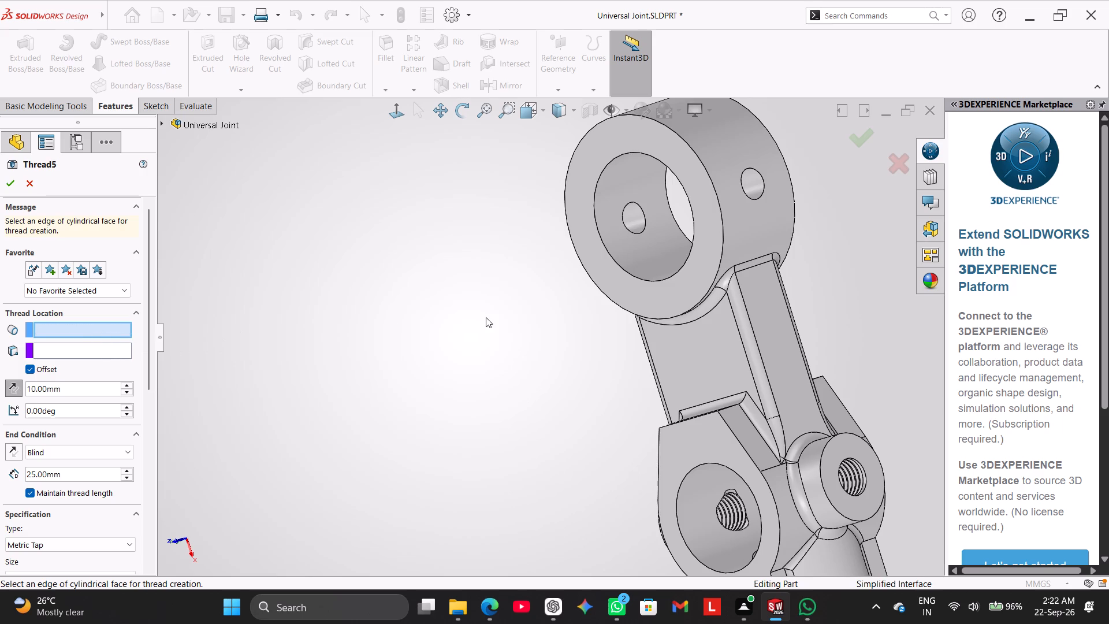
middle_click_drag(483, 328, 607, 231)
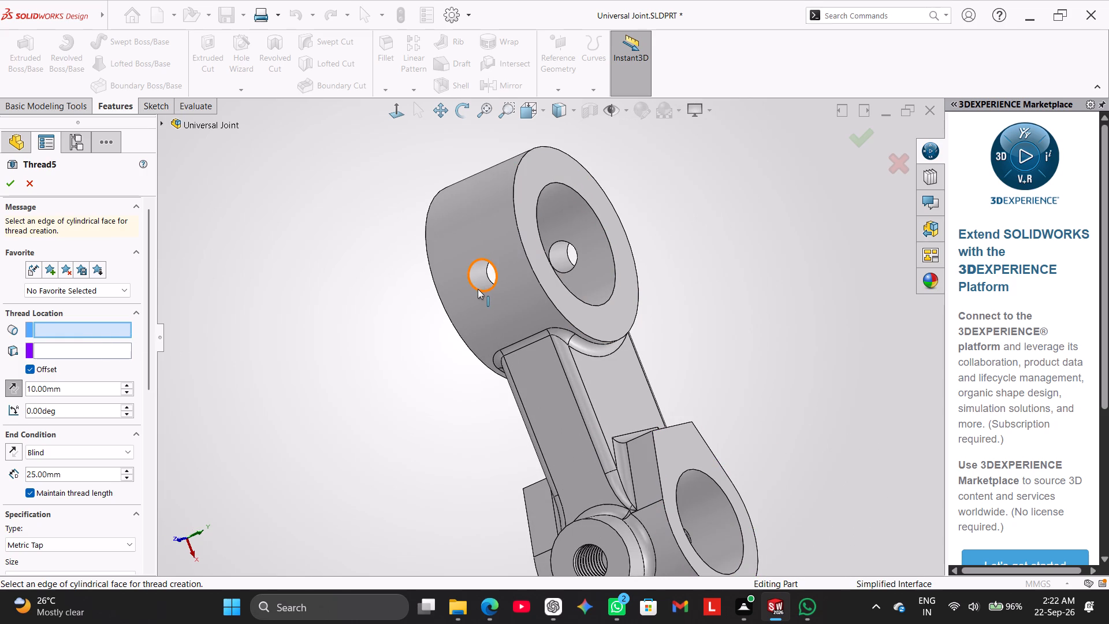
left_click(478, 289)
Set the thread's start location to the flat end face of the threaded side boss, after trying the ring's outer cylindrical face.
middle_click_drag(384, 347, 351, 374)
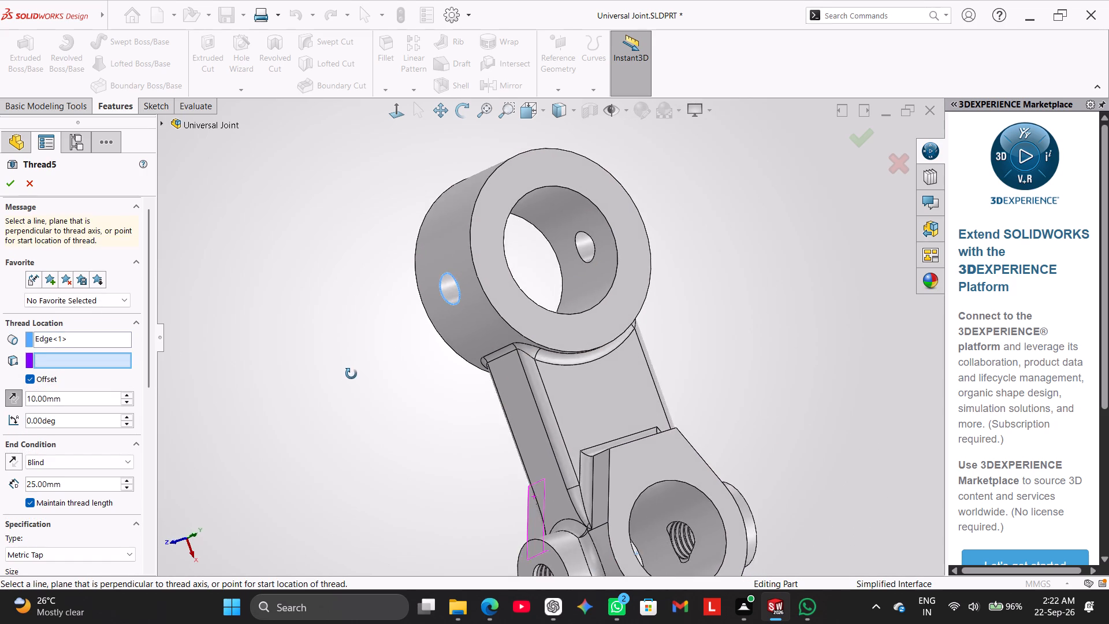
middle_click_drag(351, 374, 316, 385)
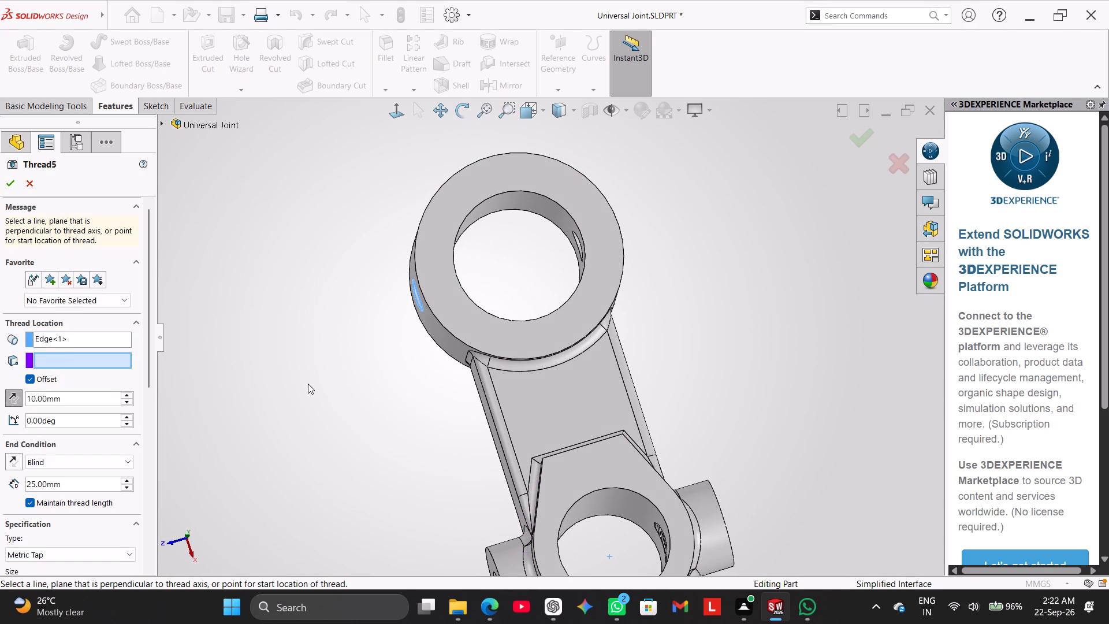
left_click(75, 359)
middle_click_drag(216, 351, 269, 329)
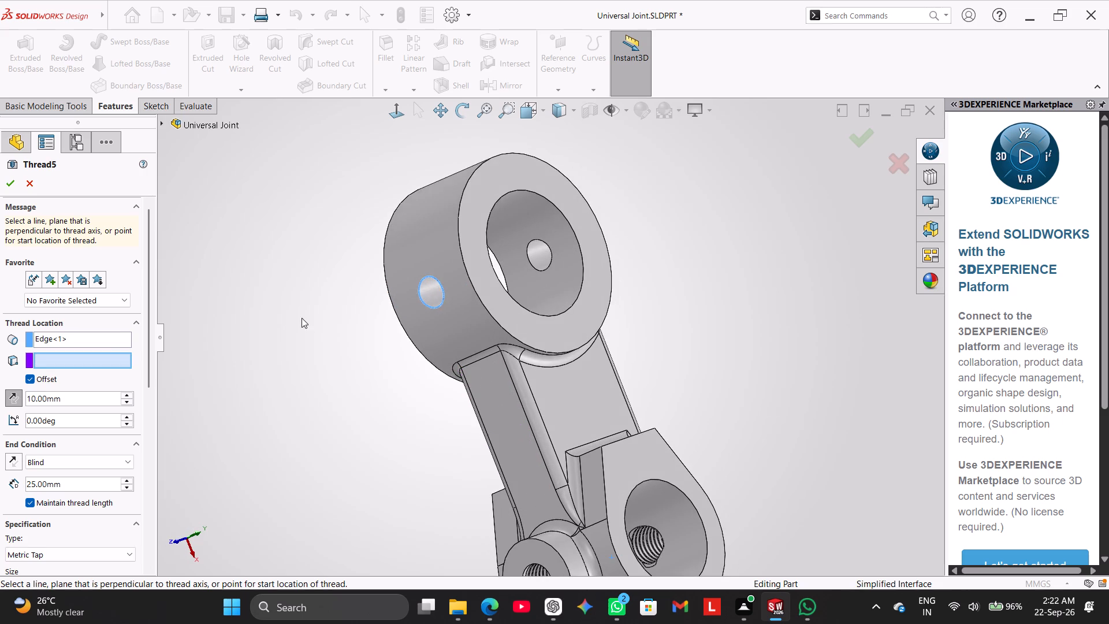
left_click(465, 276)
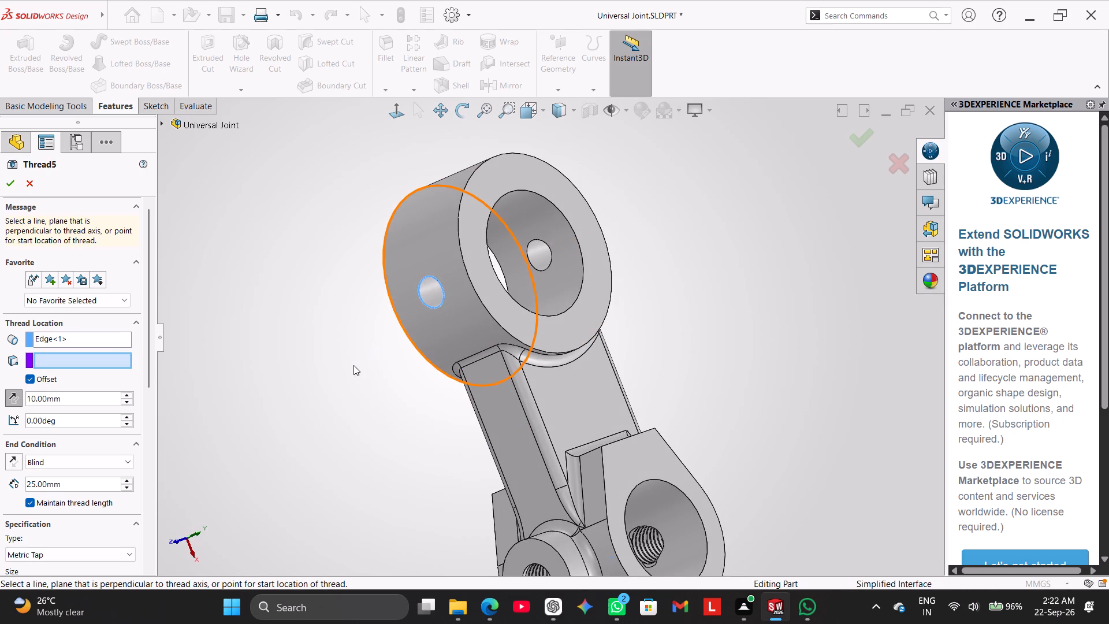
middle_click_drag(353, 365, 331, 361)
scroll(339, 381, "up", 2)
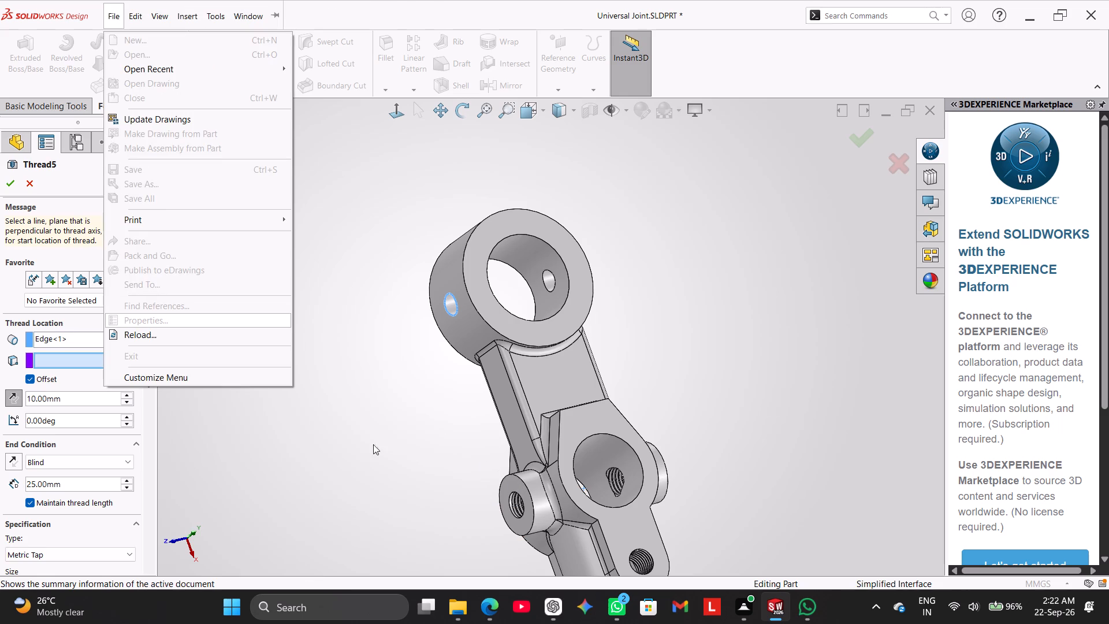
left_click(283, 467)
left_click(512, 483)
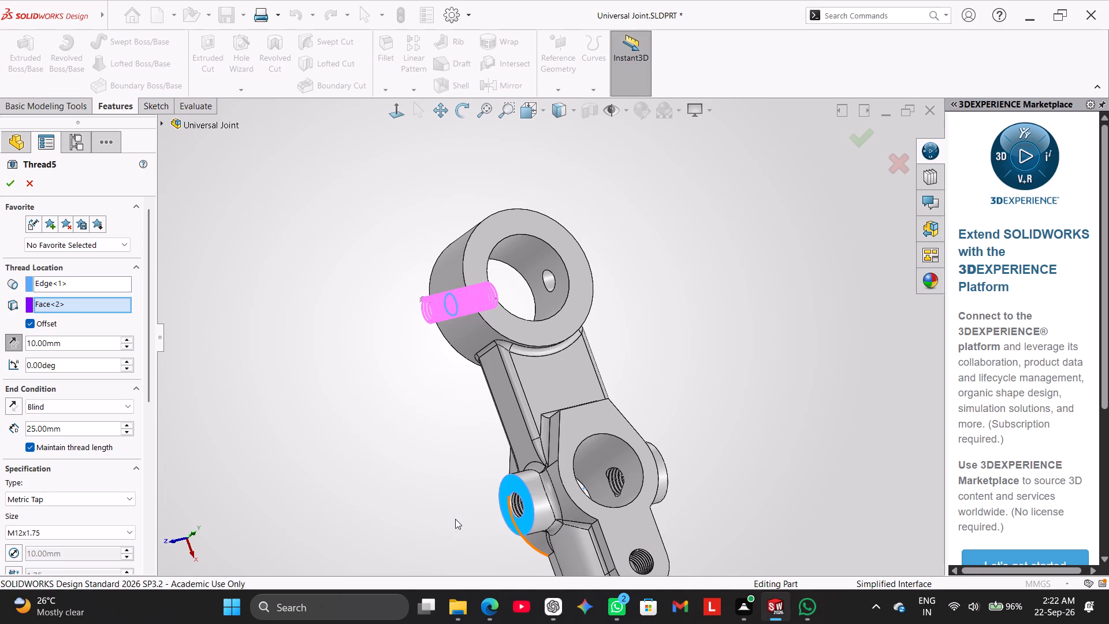
Set the start offset of the large ring's cross-hole thread to 7 mm (72-65) from the boss end face.
middle_click_drag(455, 519, 436, 541)
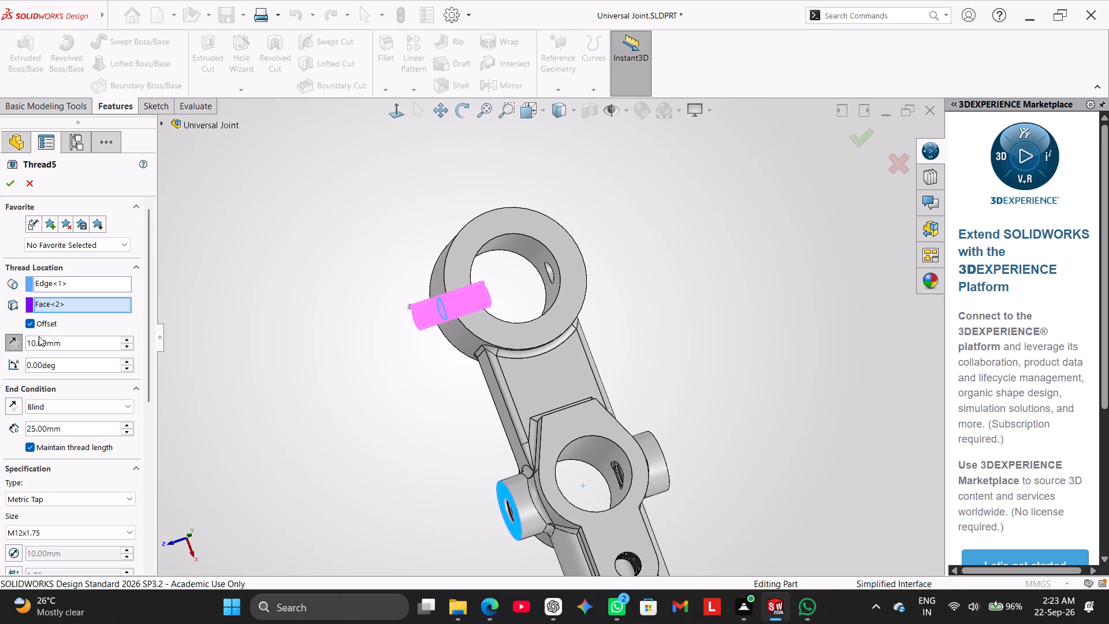
double_click(68, 346)
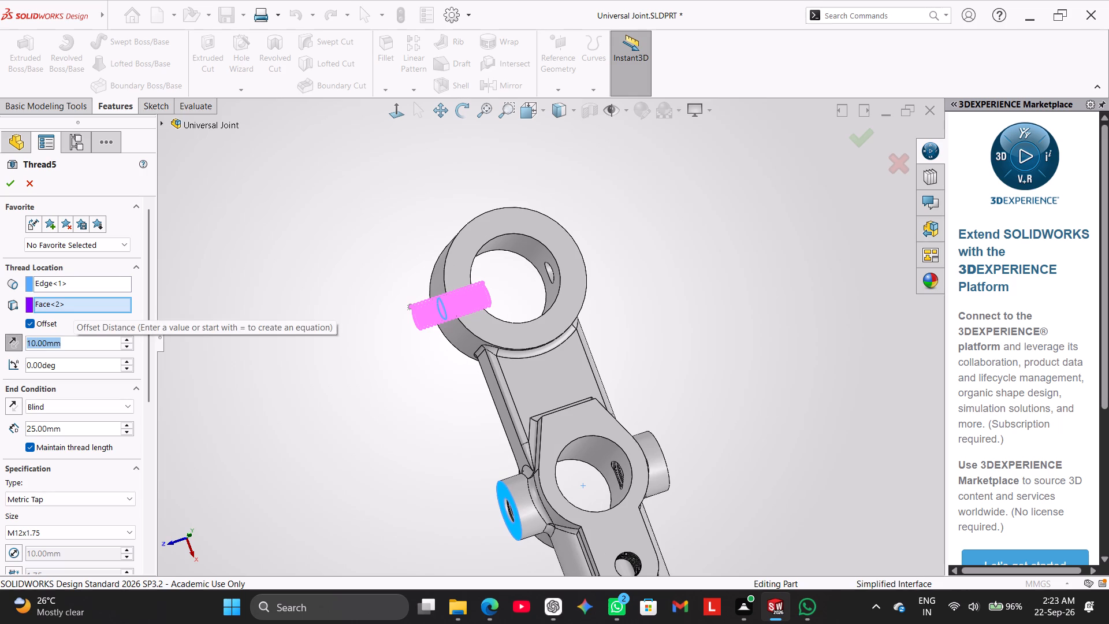
type("72-")
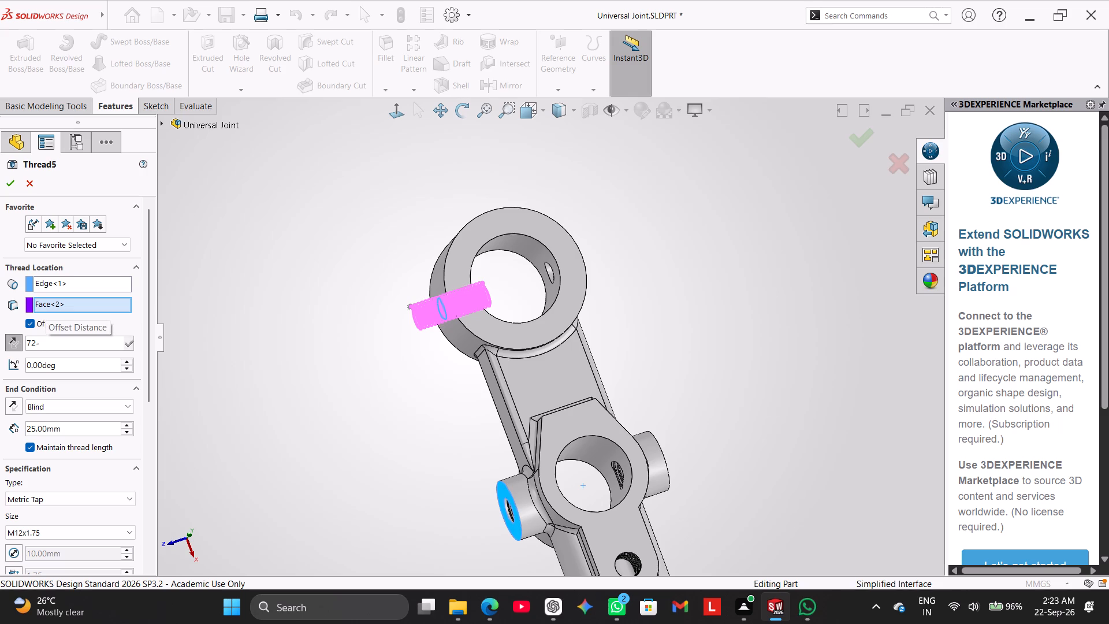
type("65")
key("Return")
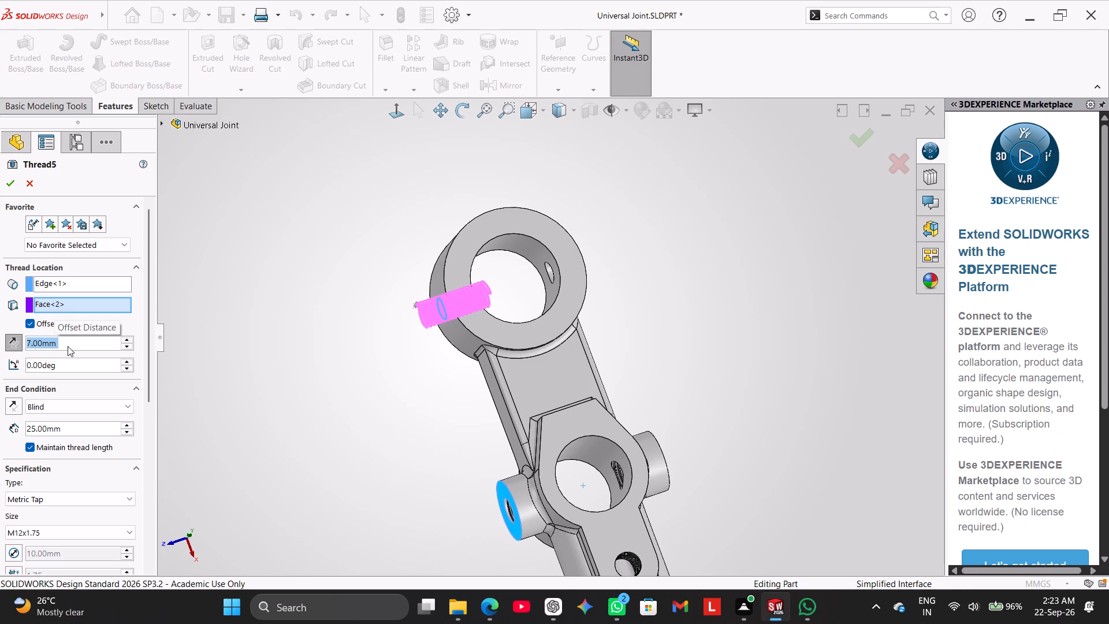
left_click(230, 366)
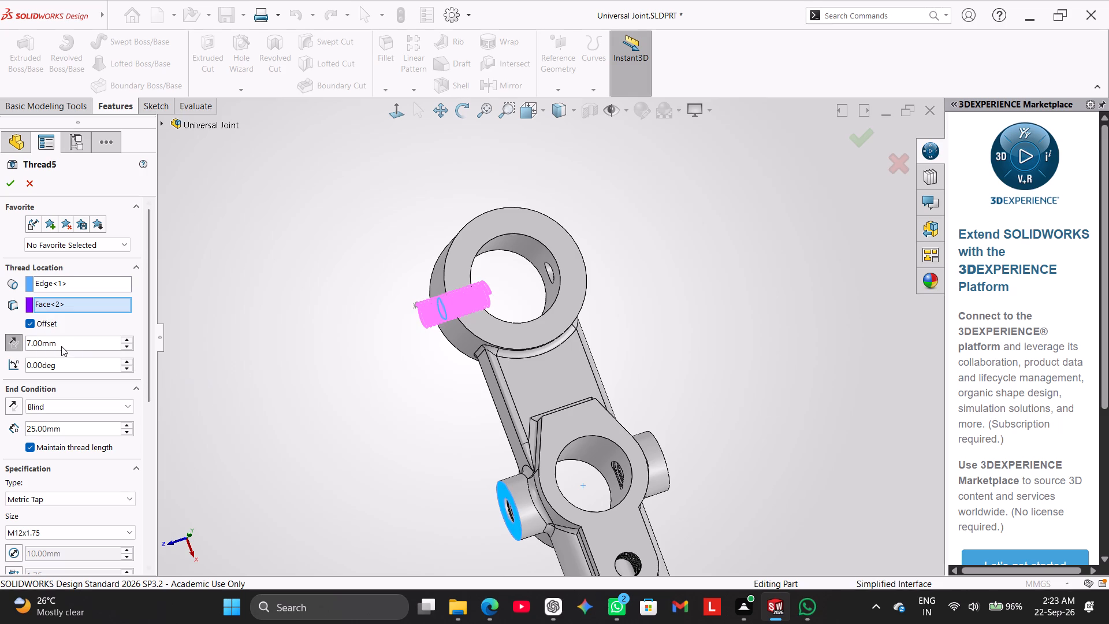
Reverse the thread's start offset direction so the thread runs inward from the boss face plane, and apply the edit.
left_click(10, 347)
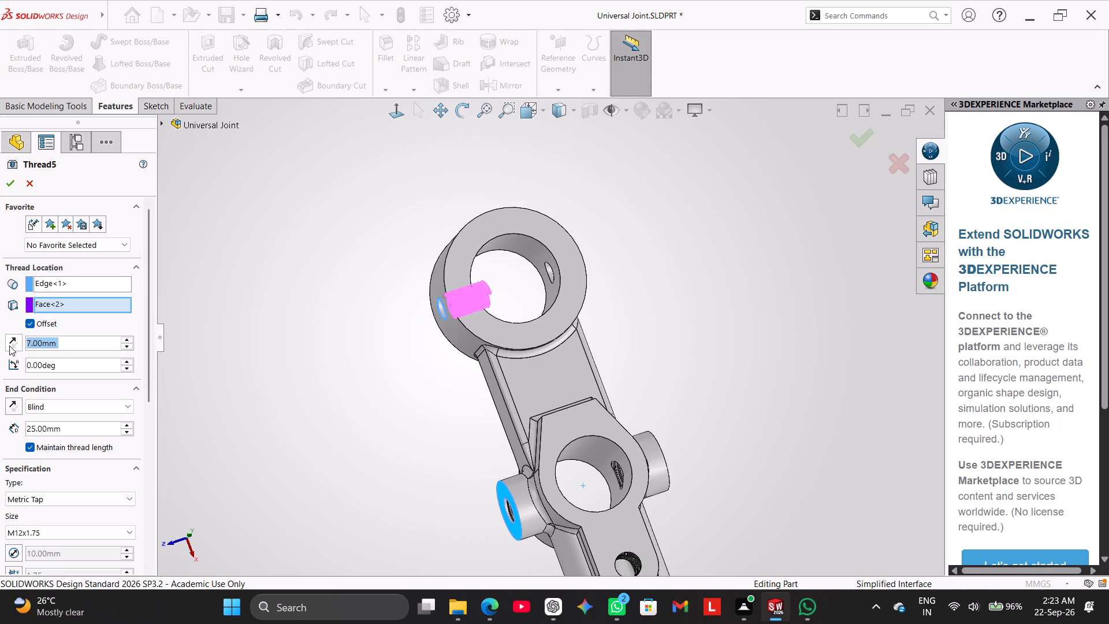
left_click(9, 346)
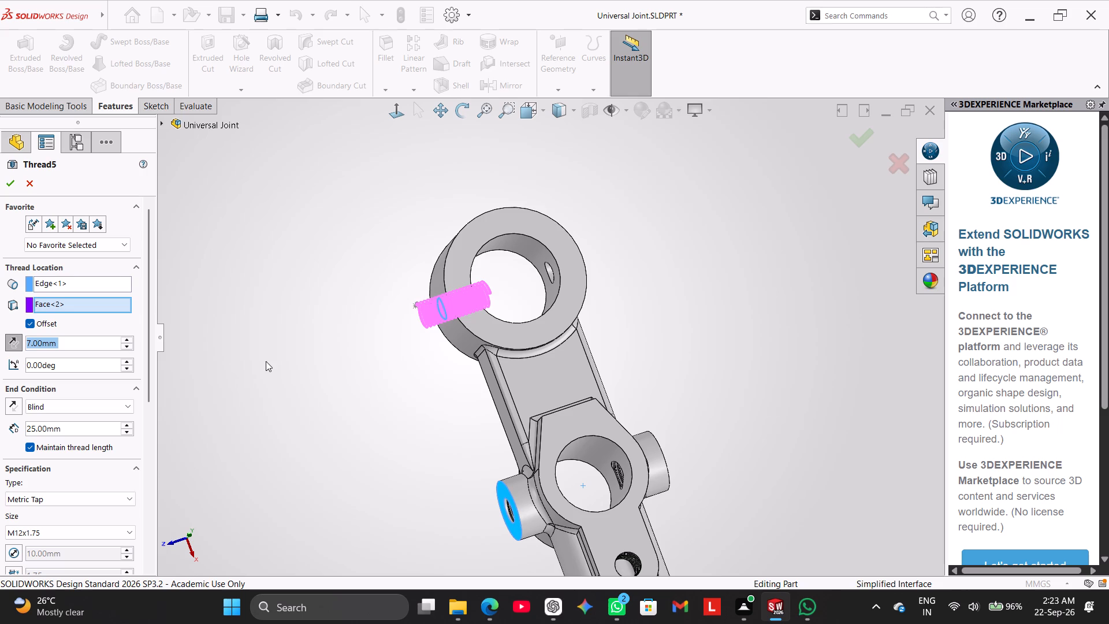
middle_click_drag(283, 346, 271, 427)
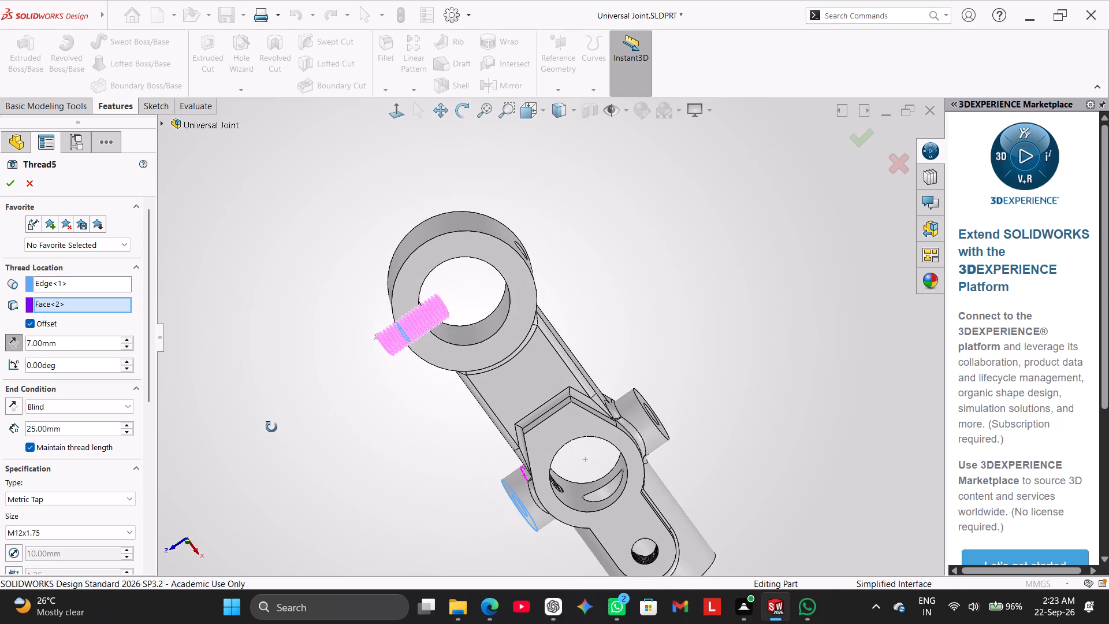
middle_click_drag(271, 427, 259, 365)
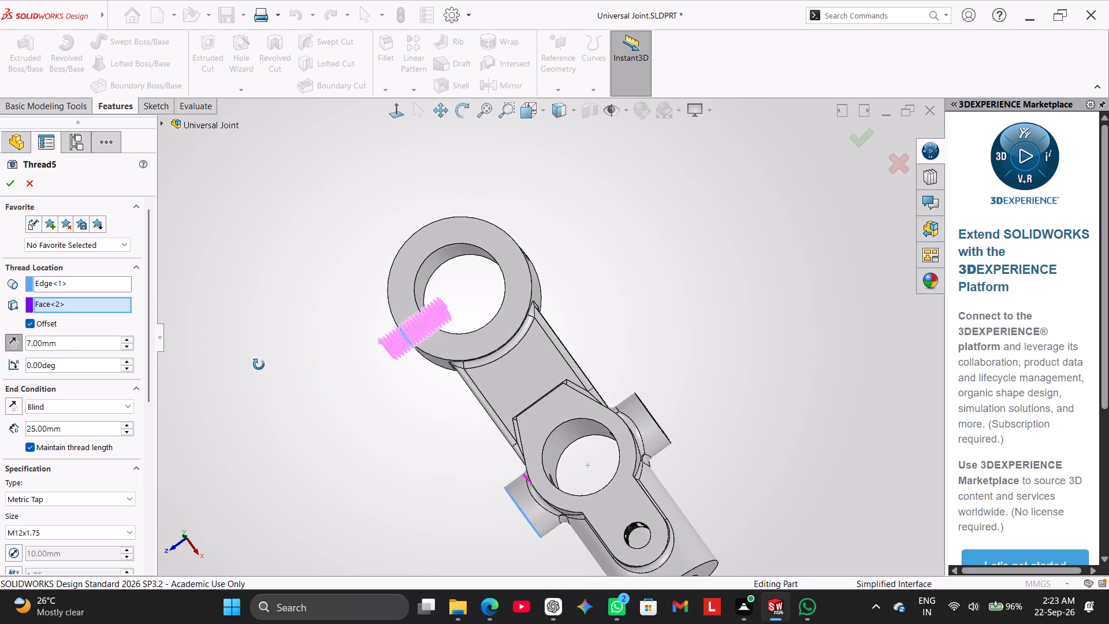
middle_click_drag(259, 365, 275, 341)
left_click(13, 345)
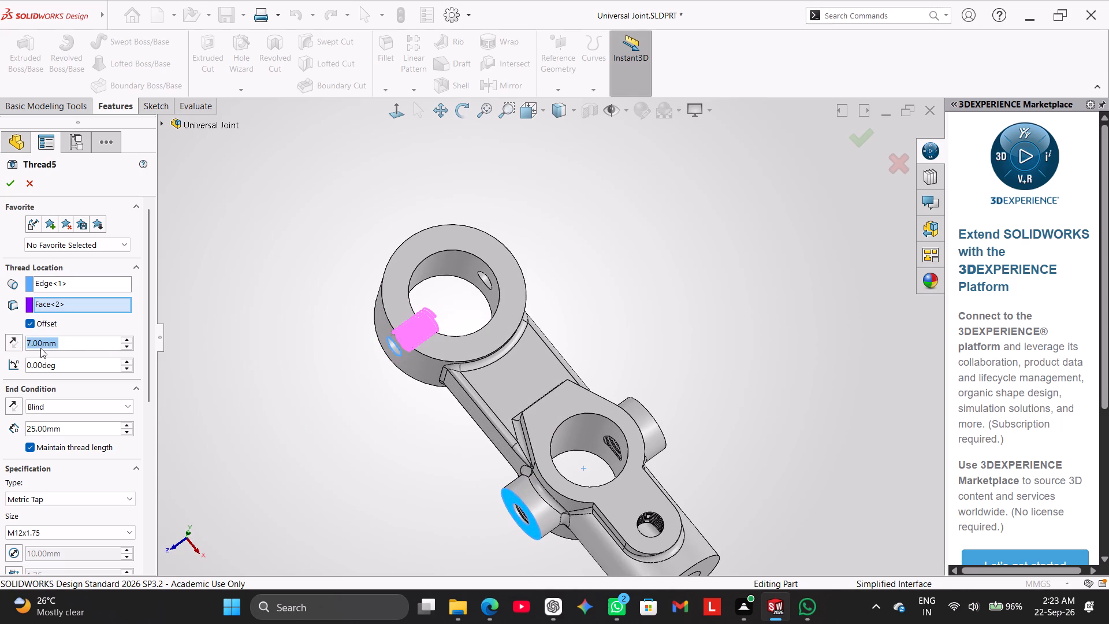
middle_click_drag(166, 357, 368, 436)
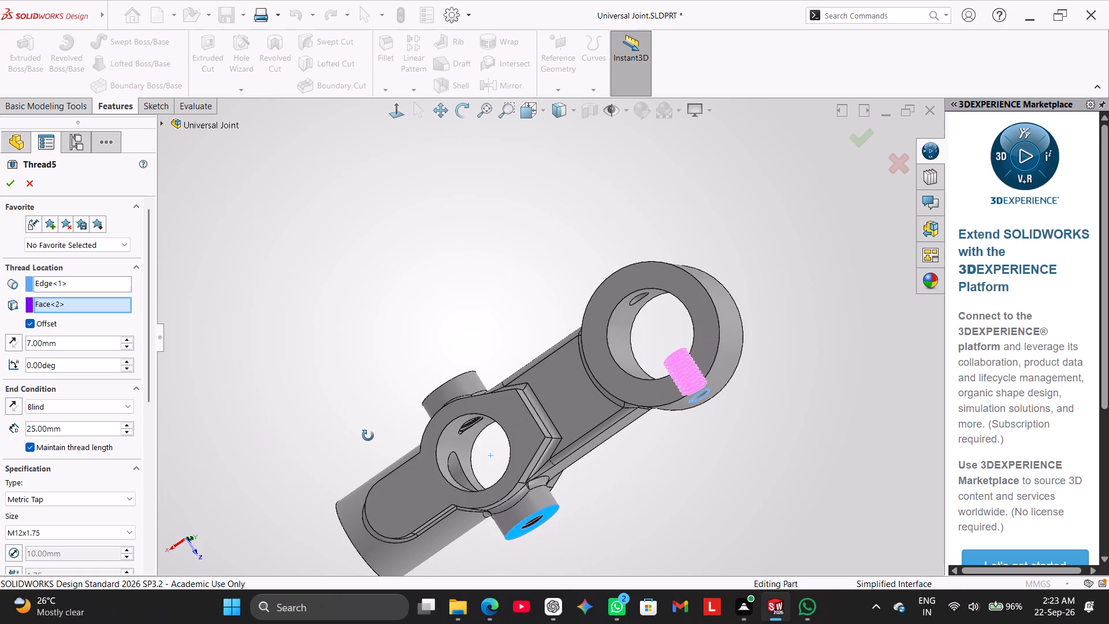
middle_click_drag(368, 436, 140, 396)
left_click(6, 189)
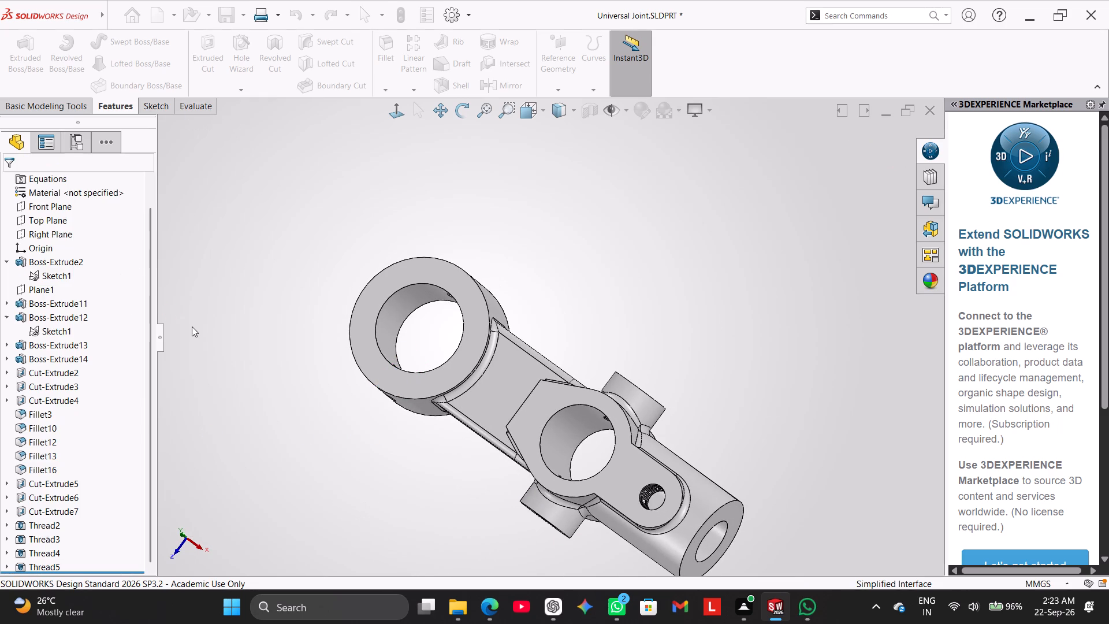
Reopen the large ring's cross-hole thread for editing and examine its preview around the hole.
middle_click_drag(261, 337, 273, 277)
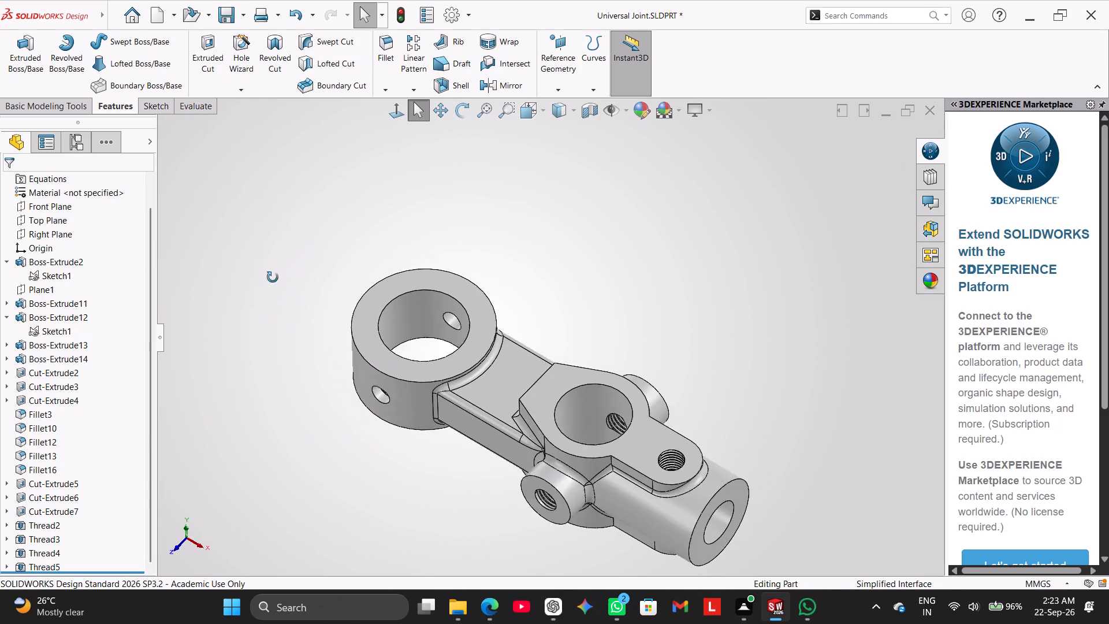
middle_click_drag(273, 277, 252, 307)
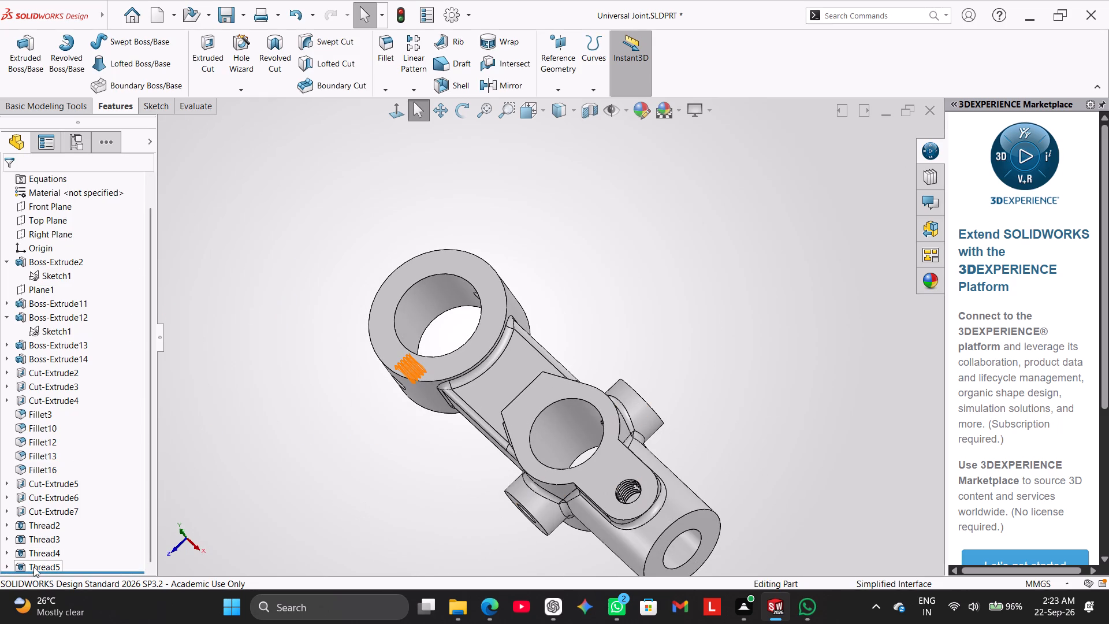
right_click(34, 567)
left_click(44, 335)
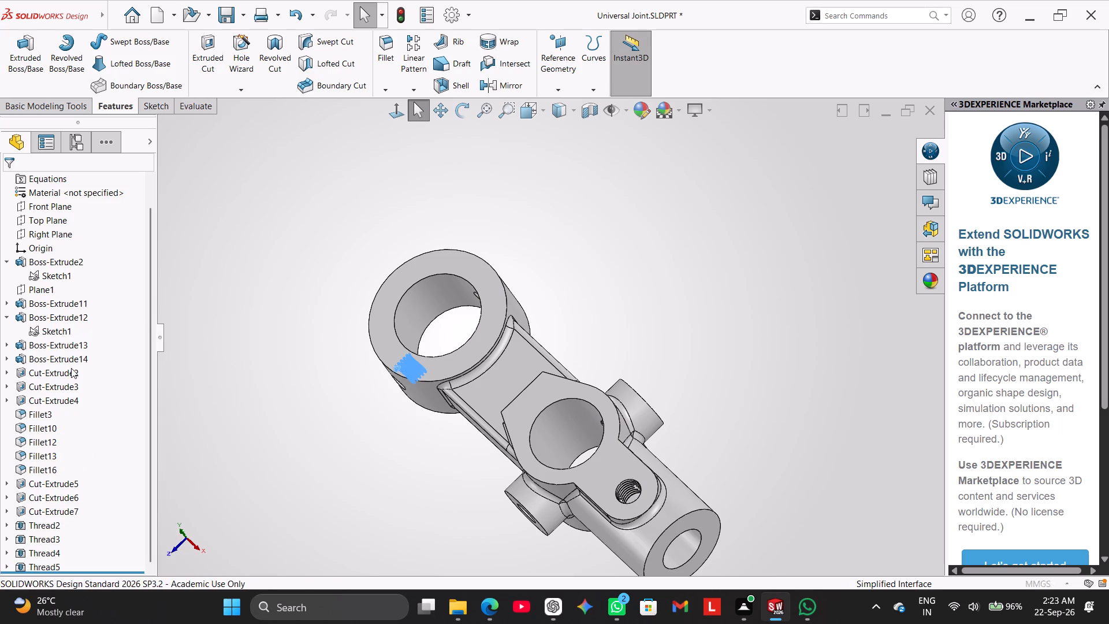
middle_click_drag(283, 422, 330, 359)
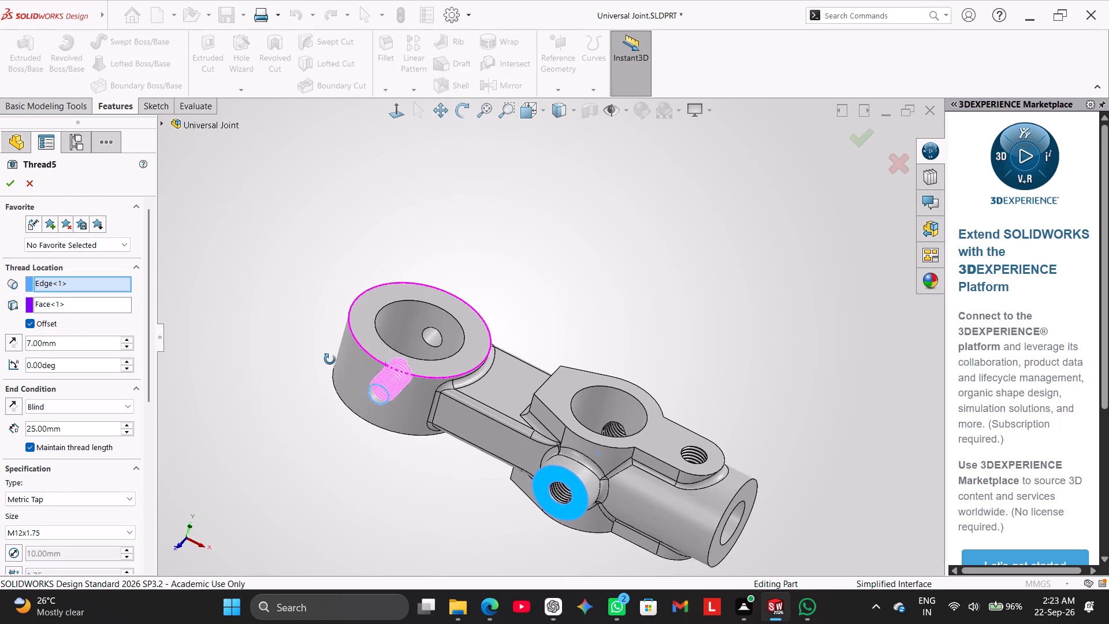
middle_click_drag(330, 359, 310, 378)
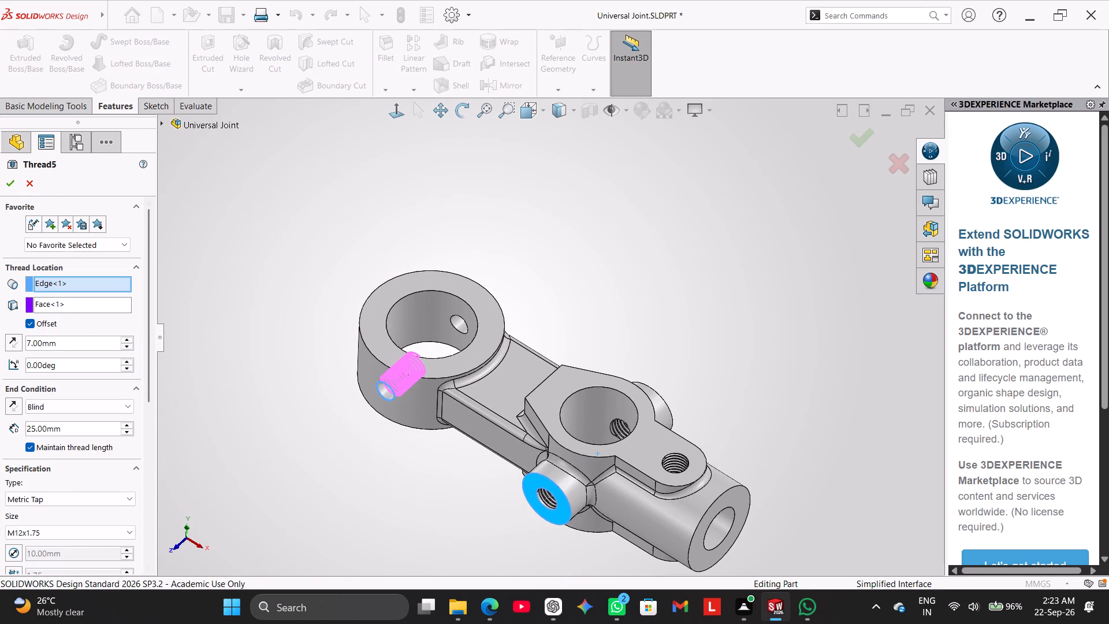
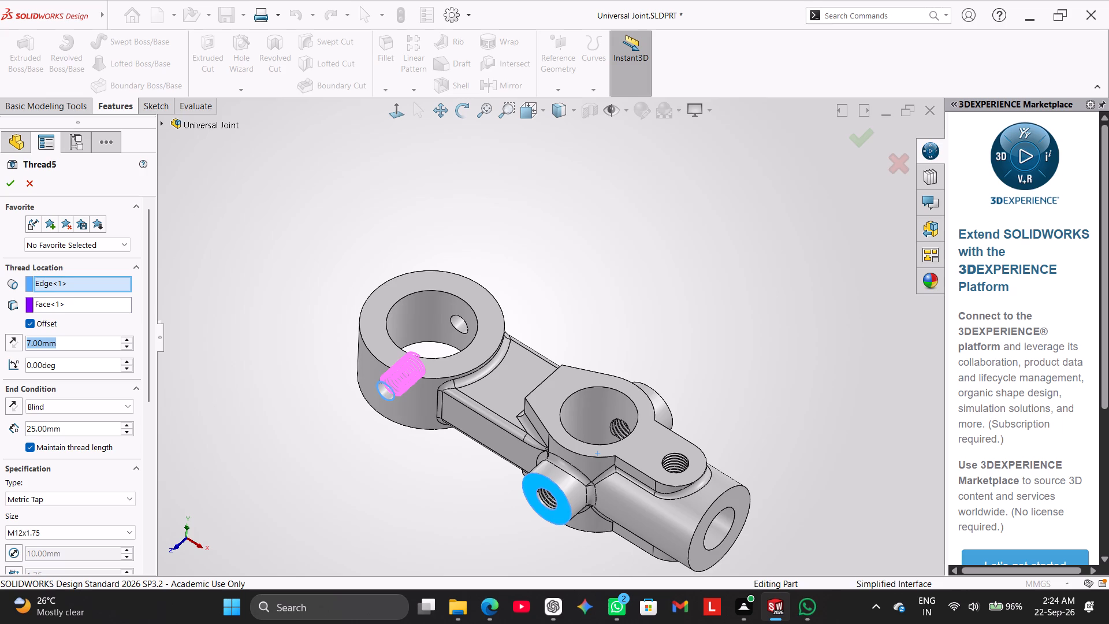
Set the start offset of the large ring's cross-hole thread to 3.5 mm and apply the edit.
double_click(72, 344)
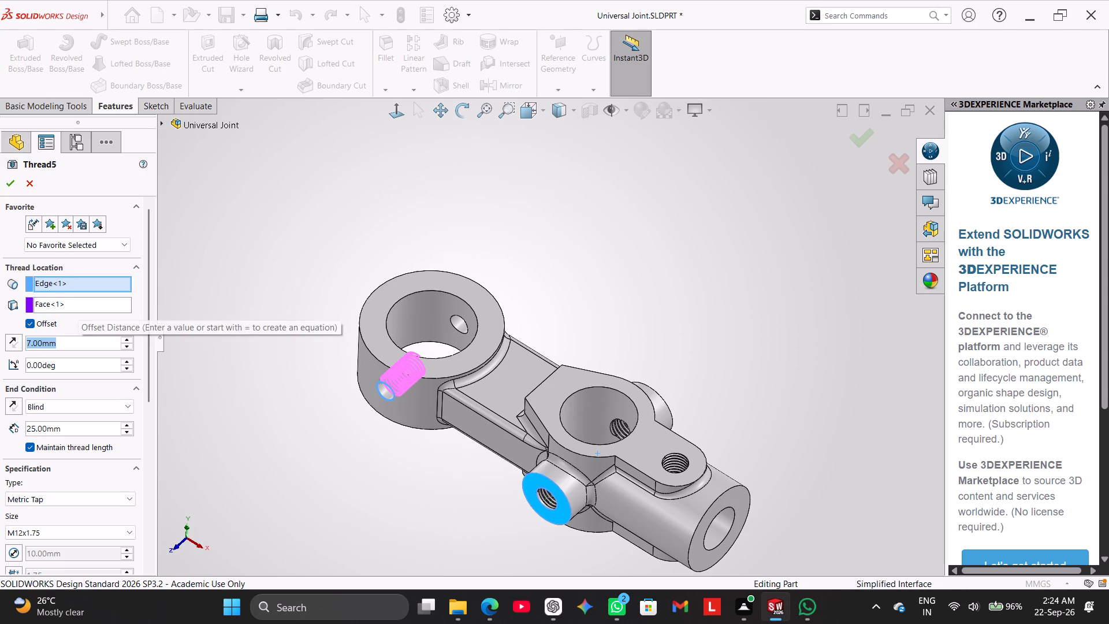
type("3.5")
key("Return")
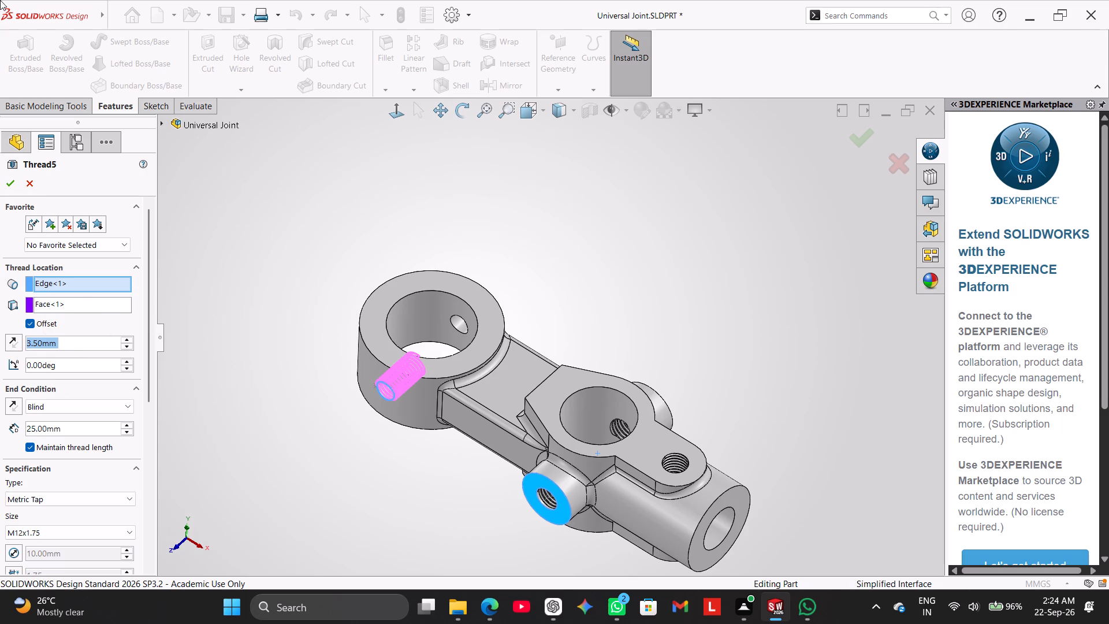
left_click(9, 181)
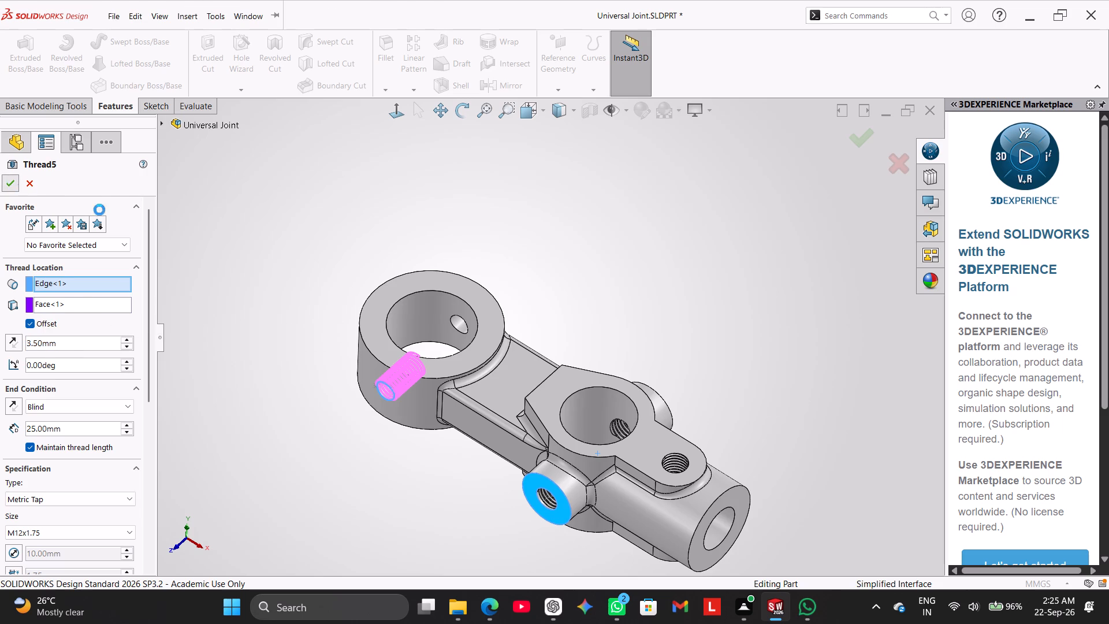
Examine where the thread starts at the large ring's outer surface and compare it with the side boss's threaded hole.
middle_click_drag(277, 265, 306, 221)
scroll(322, 415, "down", 7)
scroll(475, 339, "down", 3)
scroll(531, 340, "down", 2)
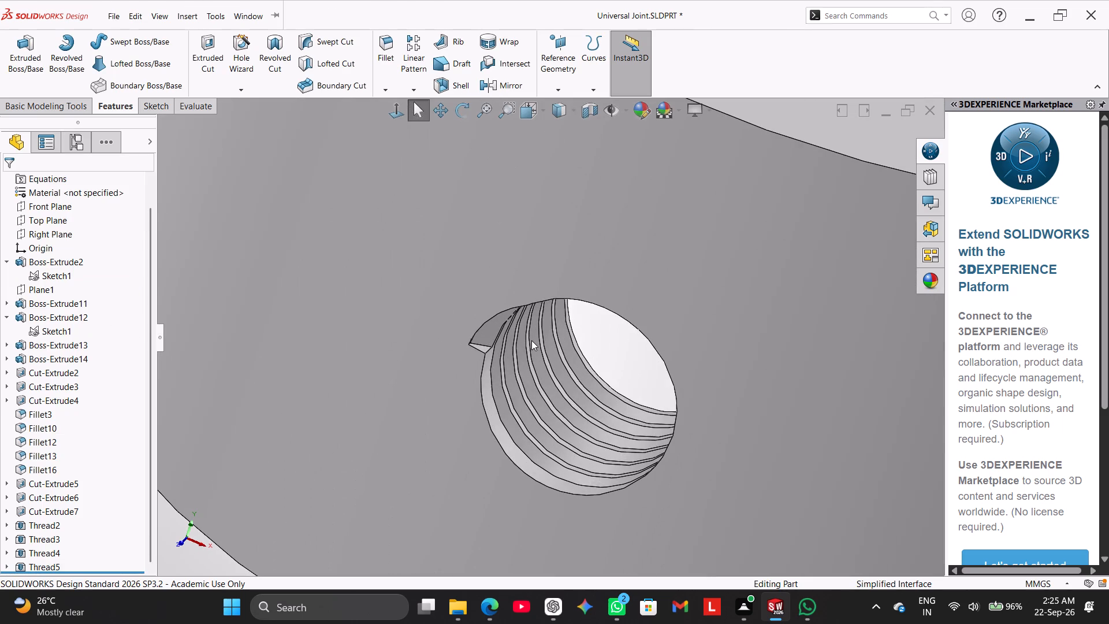
scroll(512, 367, "up", 4)
scroll(401, 488, "up", 1)
middle_click_drag(401, 488, 407, 369)
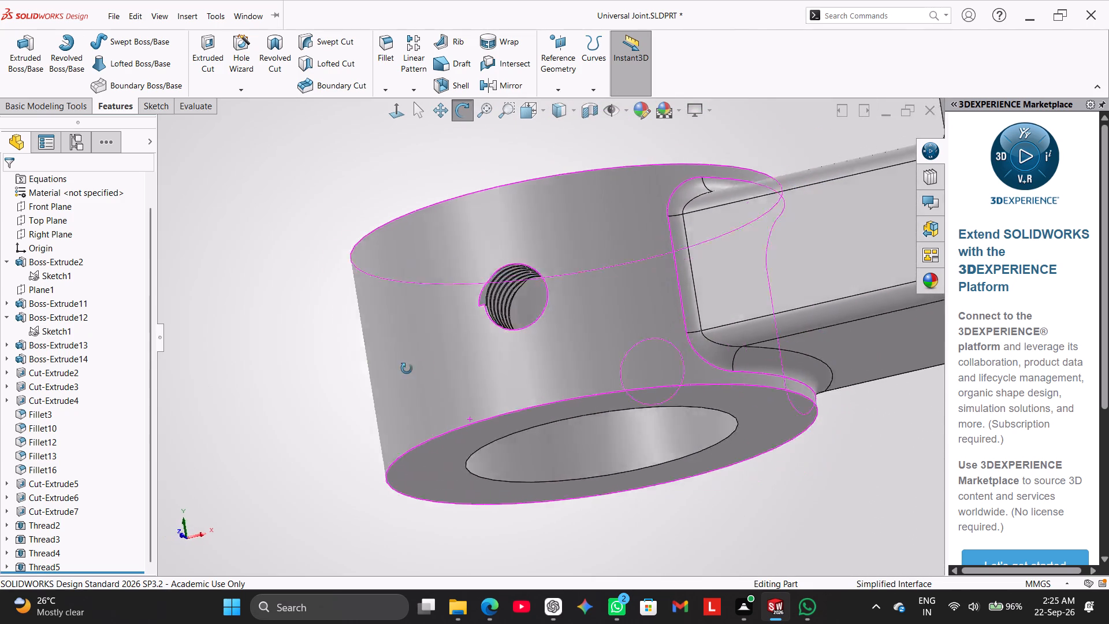
middle_click_drag(407, 369, 335, 428)
scroll(363, 366, "up", 2)
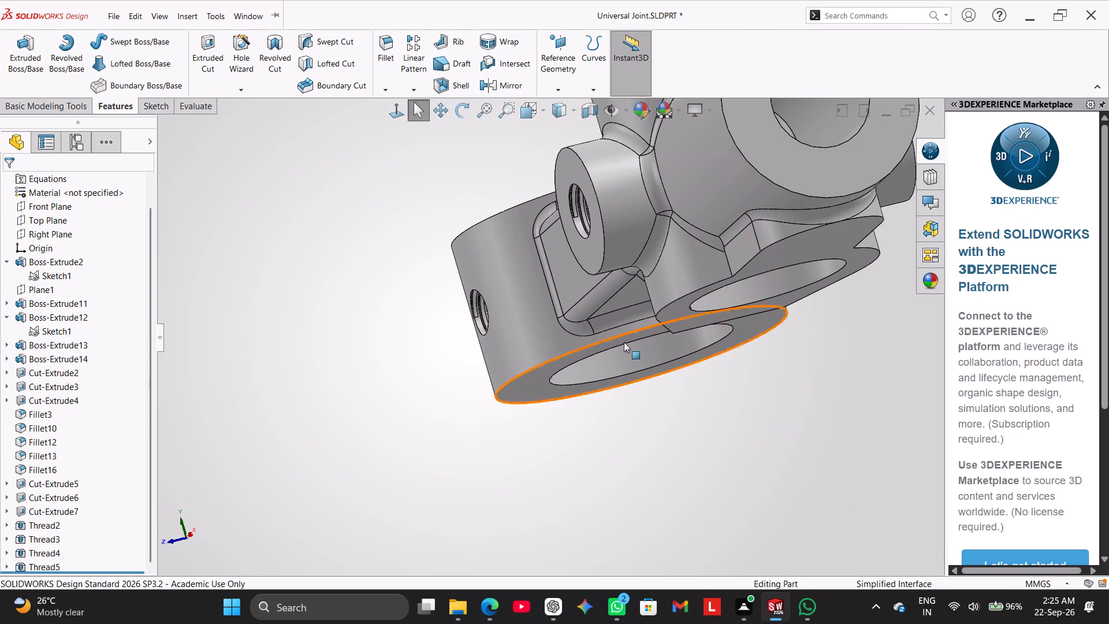
scroll(792, 374, "up", 1)
scroll(812, 346, "down", 1)
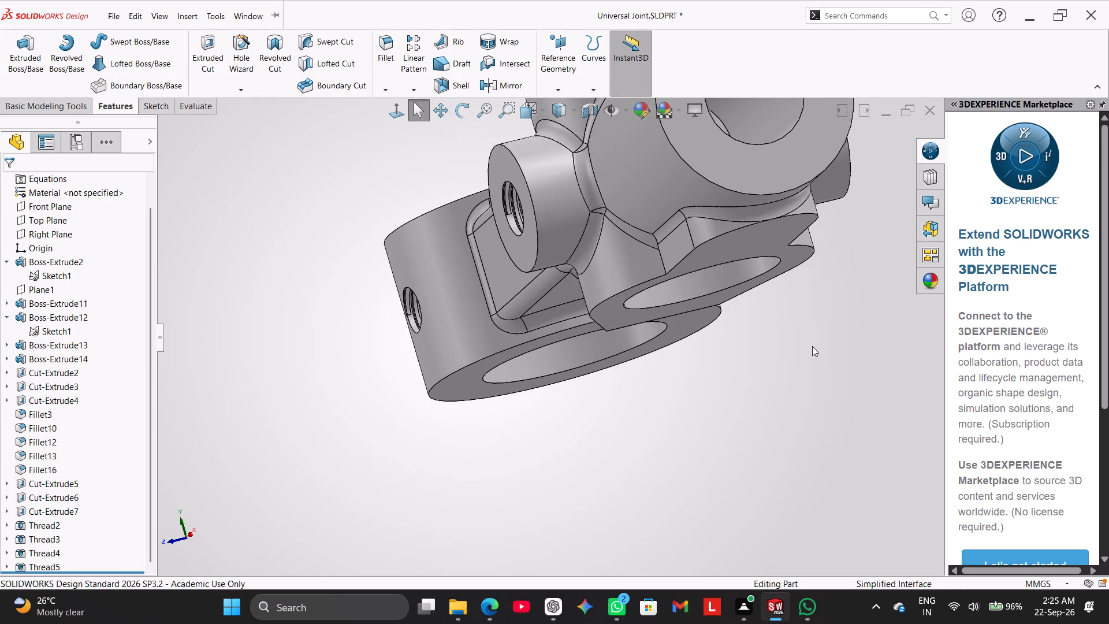
right_click_drag(310, 422, 344, 384)
right_click_drag(339, 383, 399, 309)
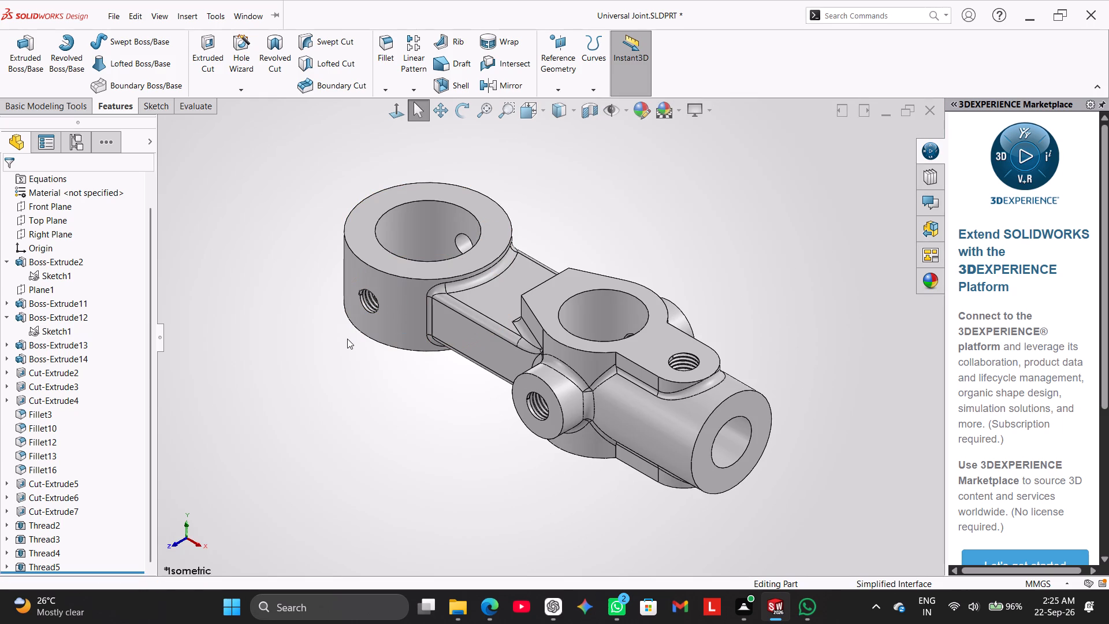
scroll(349, 324, "down", 11)
middle_click_drag(331, 367, 333, 367)
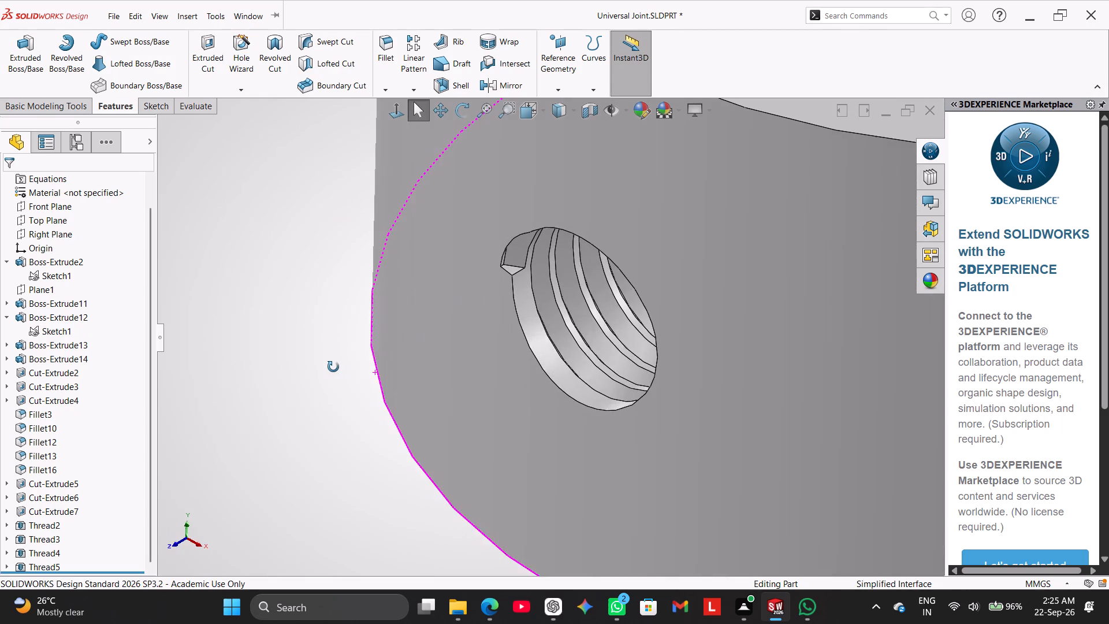
middle_click_drag(333, 367, 388, 355)
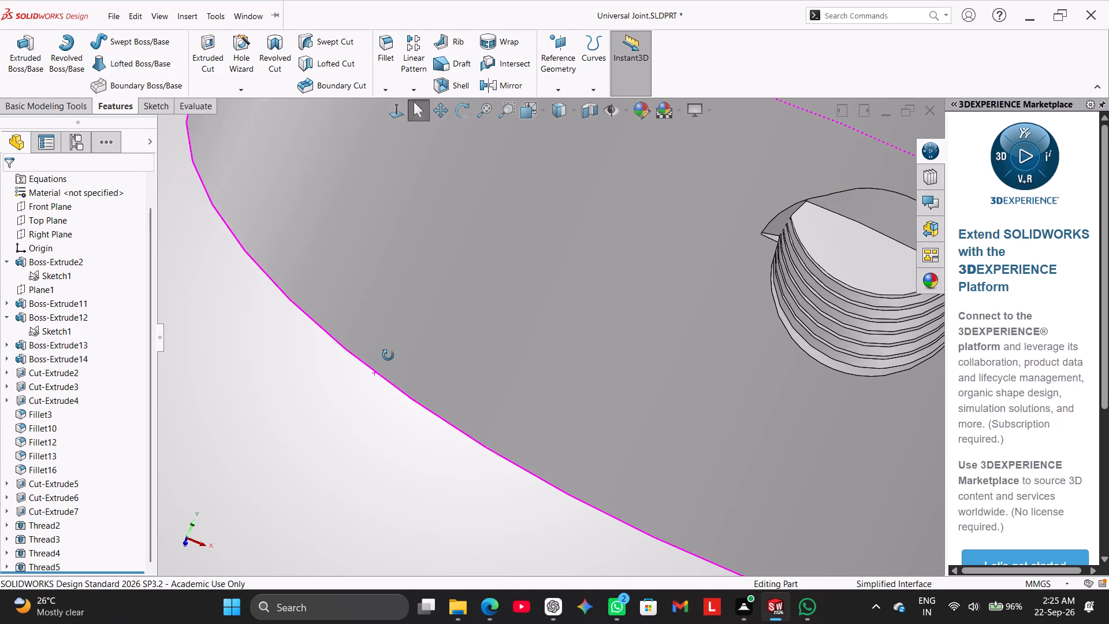
middle_click_drag(388, 355, 363, 356)
scroll(858, 429, "up", 11)
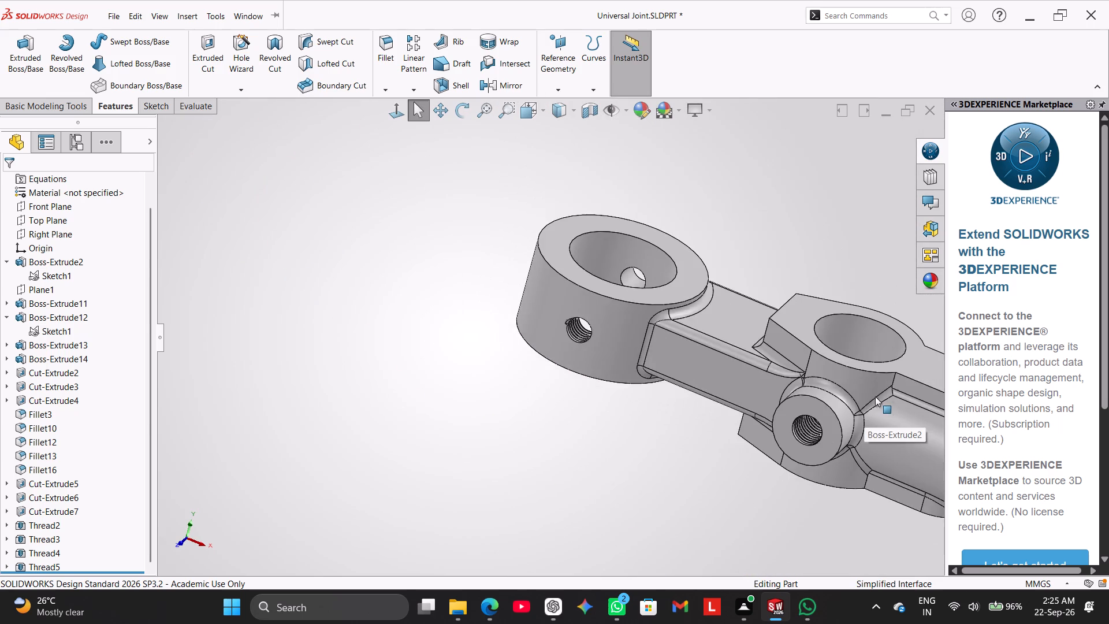
scroll(855, 415, "down", 7)
scroll(623, 408, "down", 2)
scroll(556, 409, "up", 5)
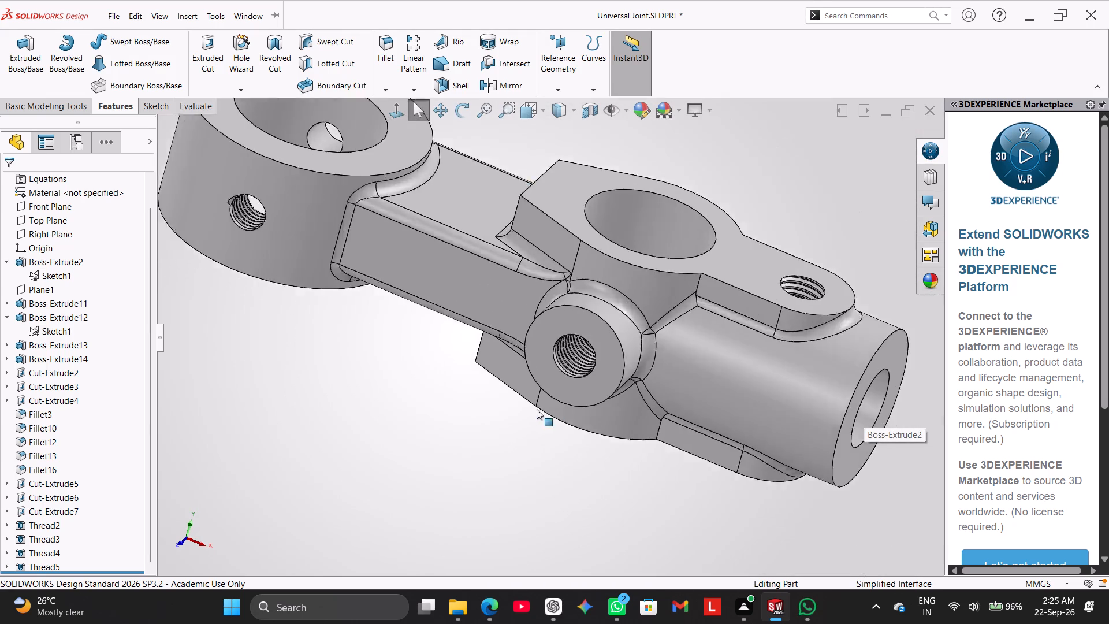
scroll(537, 409, "up", 6)
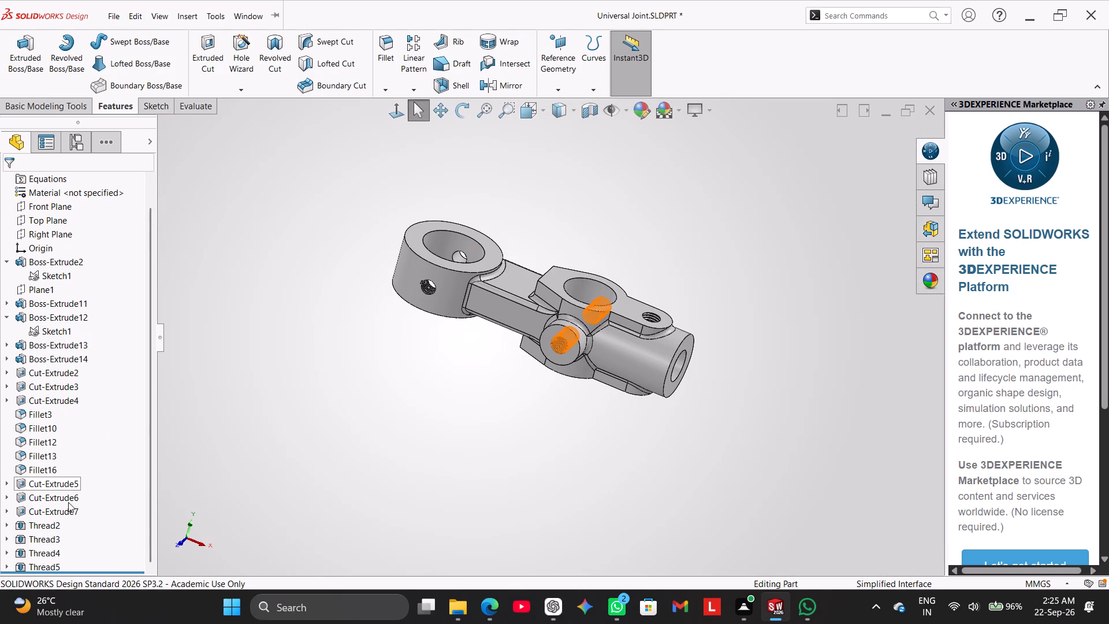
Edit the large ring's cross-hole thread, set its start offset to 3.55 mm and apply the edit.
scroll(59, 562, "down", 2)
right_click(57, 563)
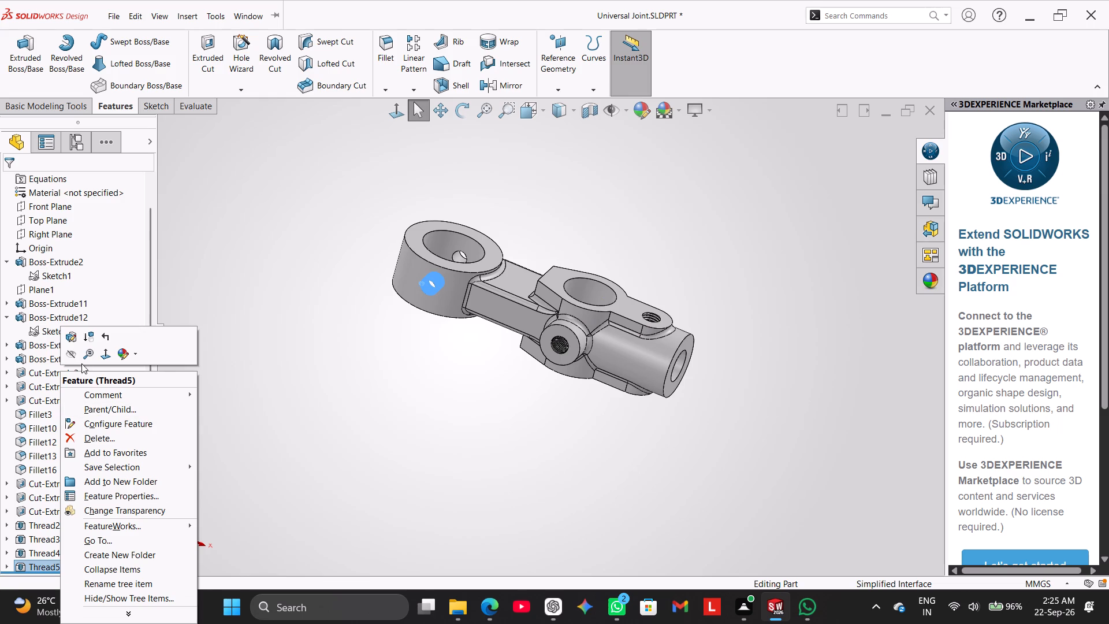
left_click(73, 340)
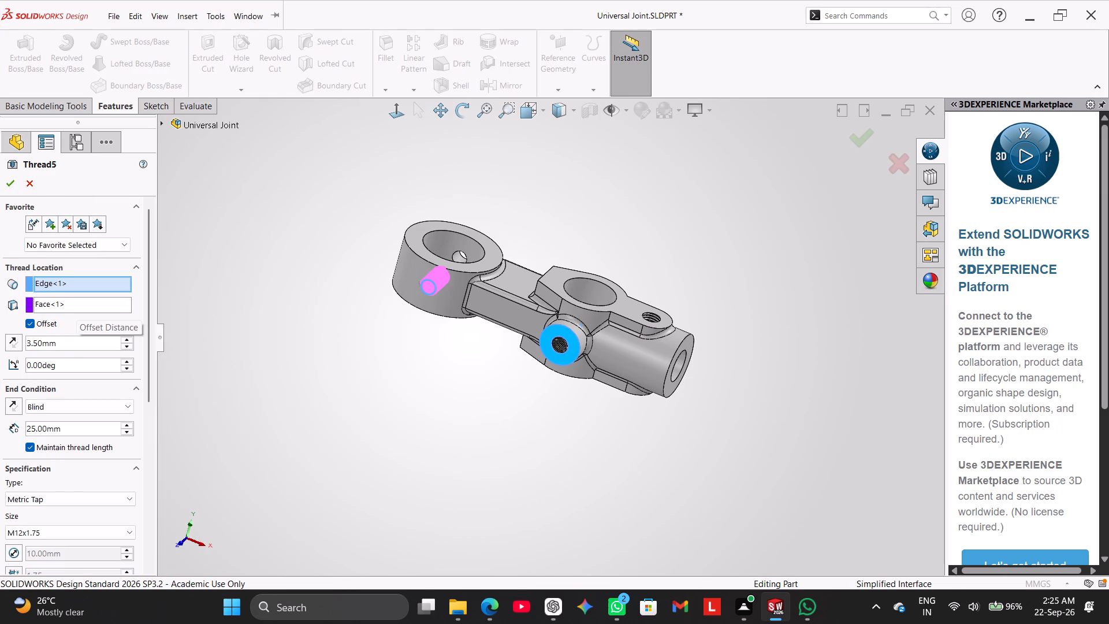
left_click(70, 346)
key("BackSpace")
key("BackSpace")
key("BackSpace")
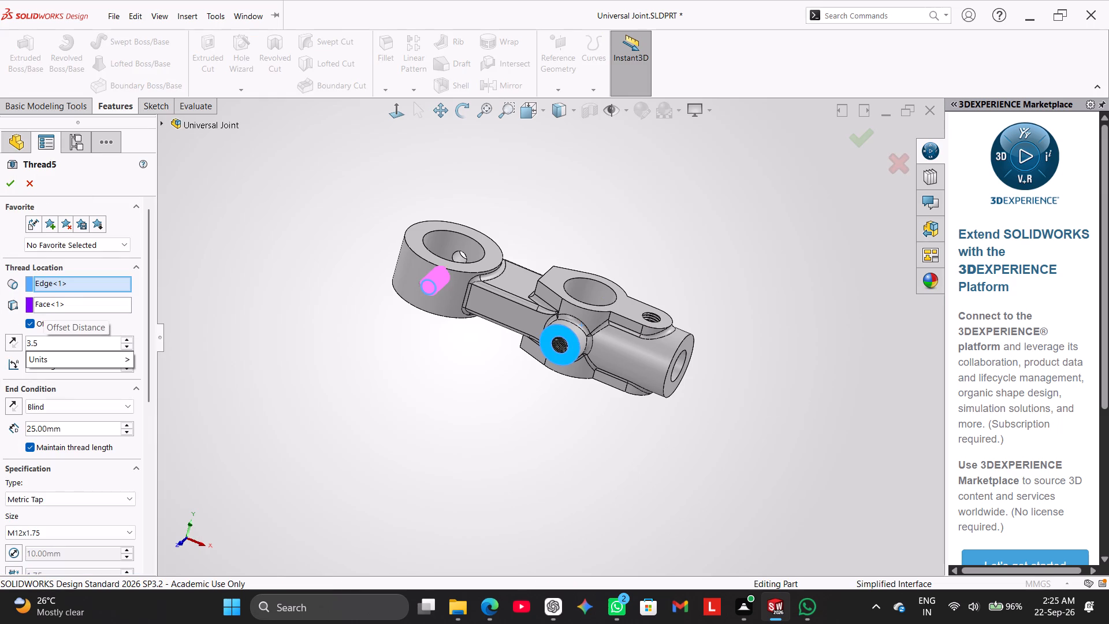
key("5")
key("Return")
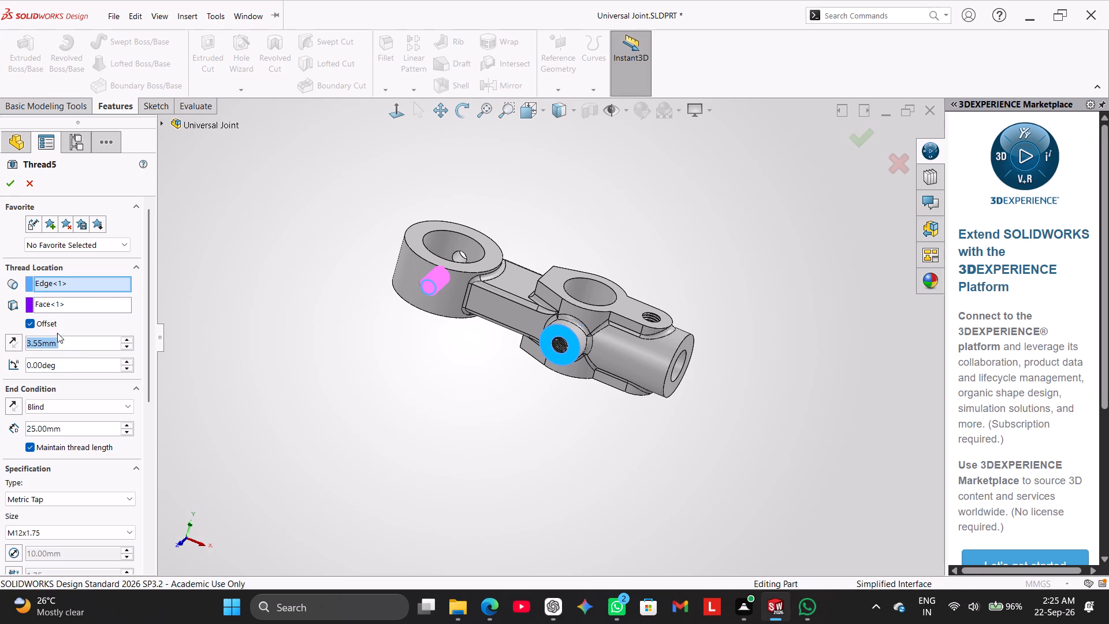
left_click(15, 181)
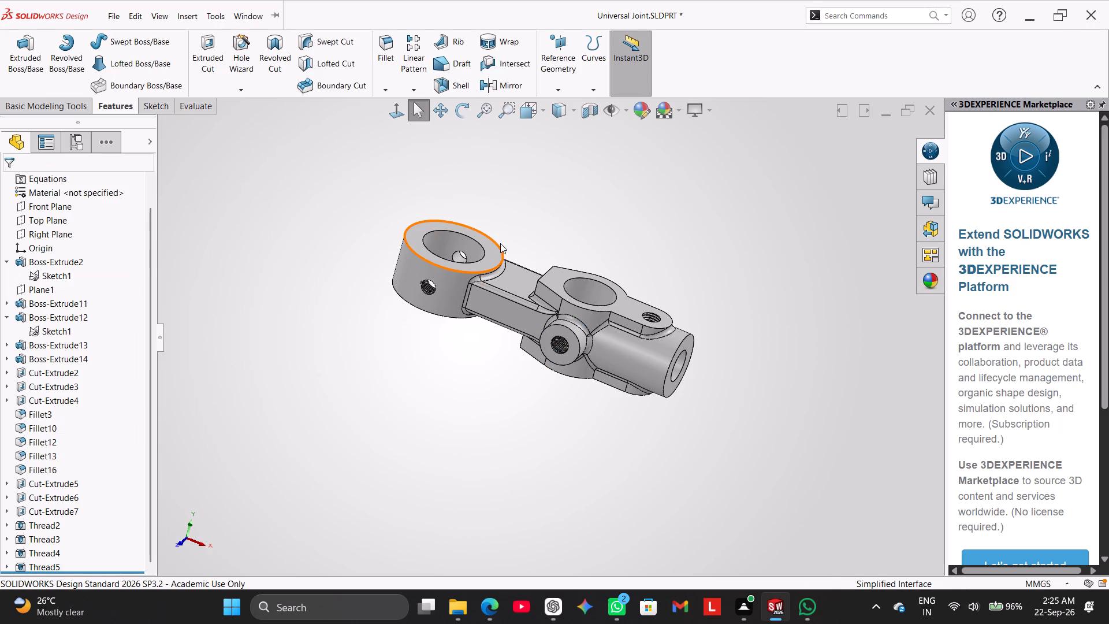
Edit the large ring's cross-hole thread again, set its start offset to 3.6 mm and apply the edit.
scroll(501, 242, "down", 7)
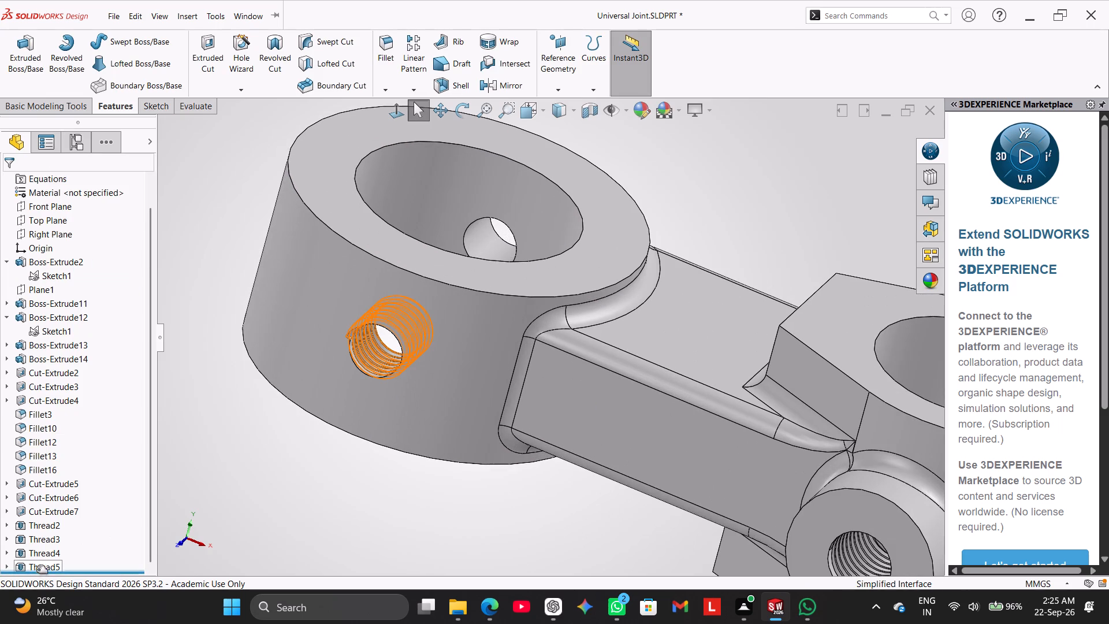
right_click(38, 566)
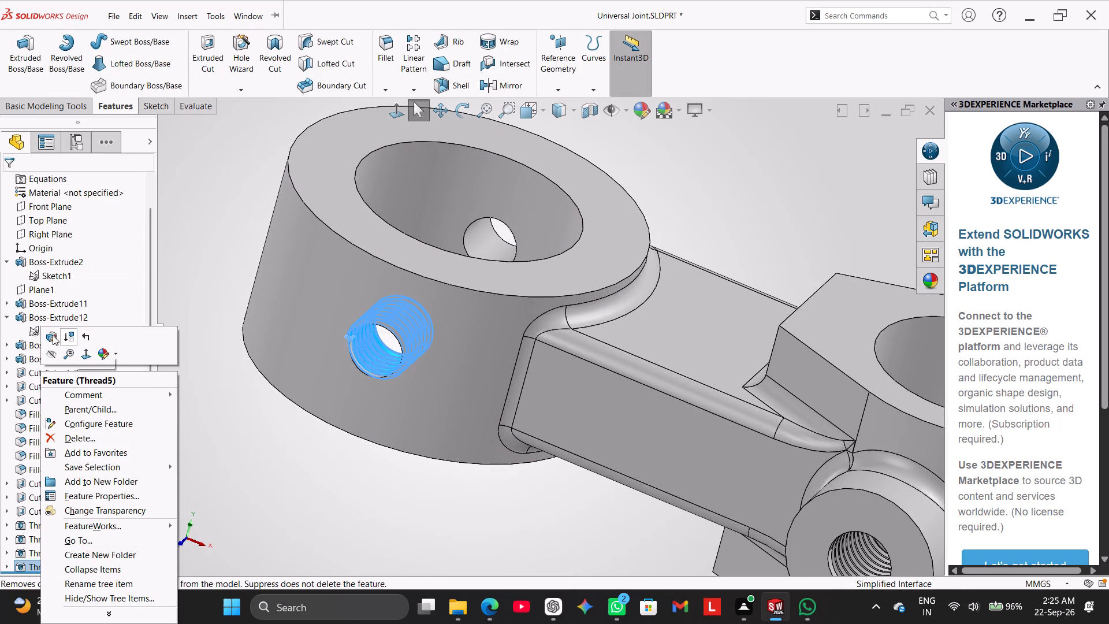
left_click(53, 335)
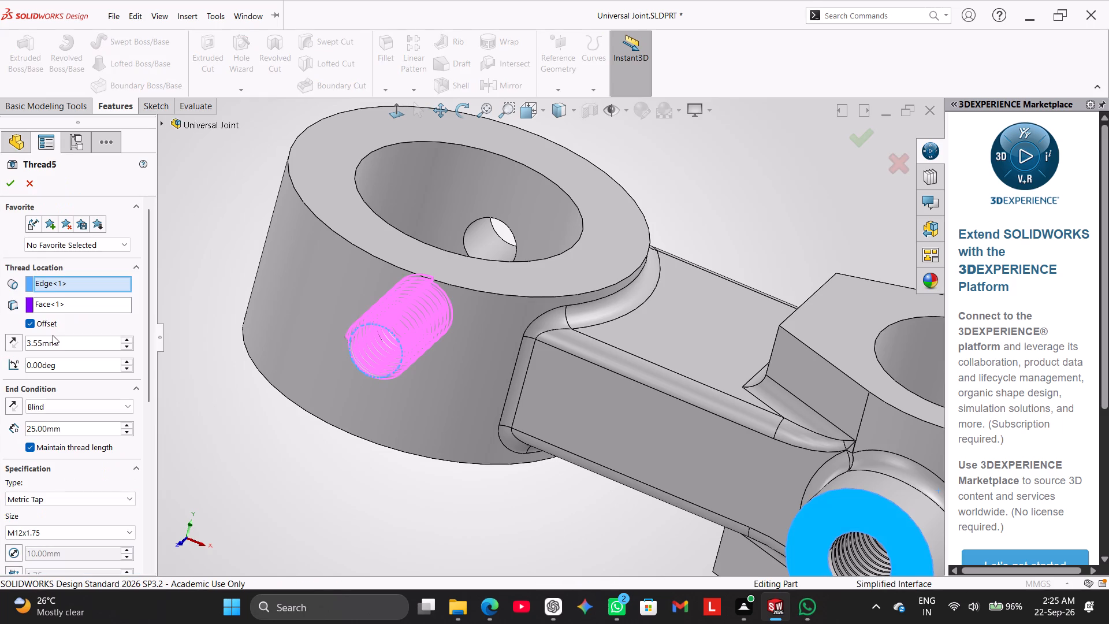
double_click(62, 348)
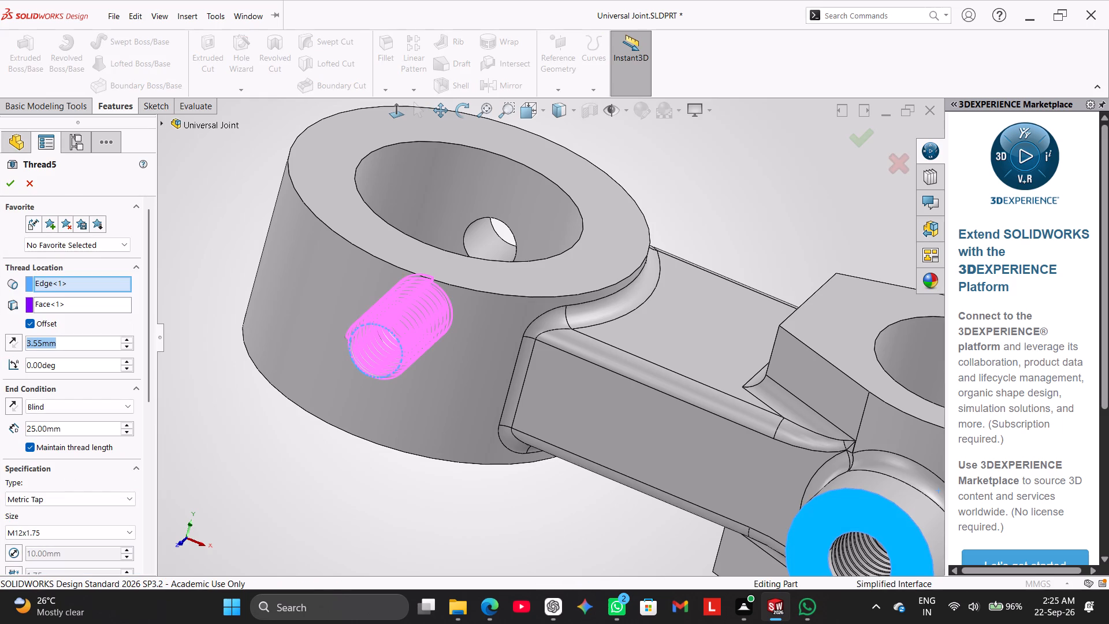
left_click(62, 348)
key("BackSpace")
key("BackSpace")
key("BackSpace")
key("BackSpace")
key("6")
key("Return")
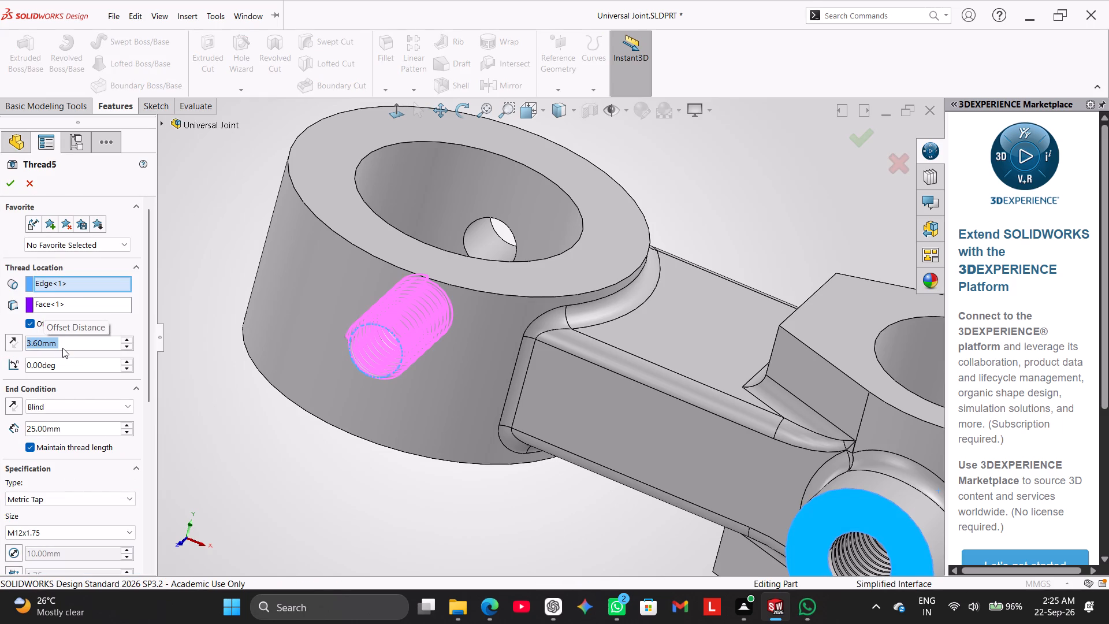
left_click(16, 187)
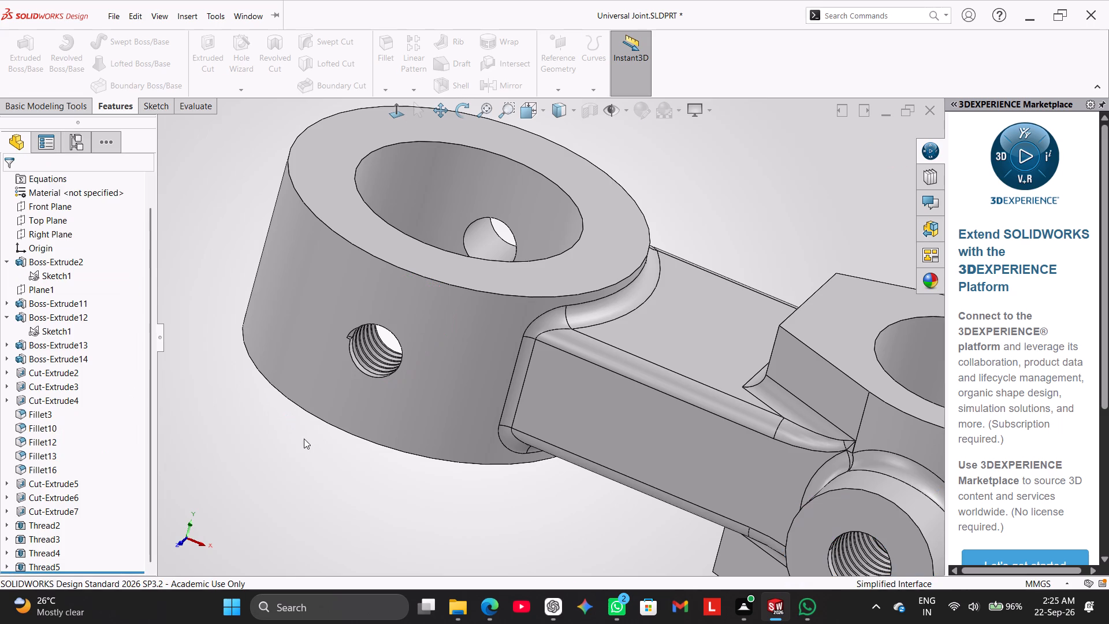
Examine the thread's starting groove where it meets the large ring's outer surface, from several angles.
scroll(379, 337, "down", 8)
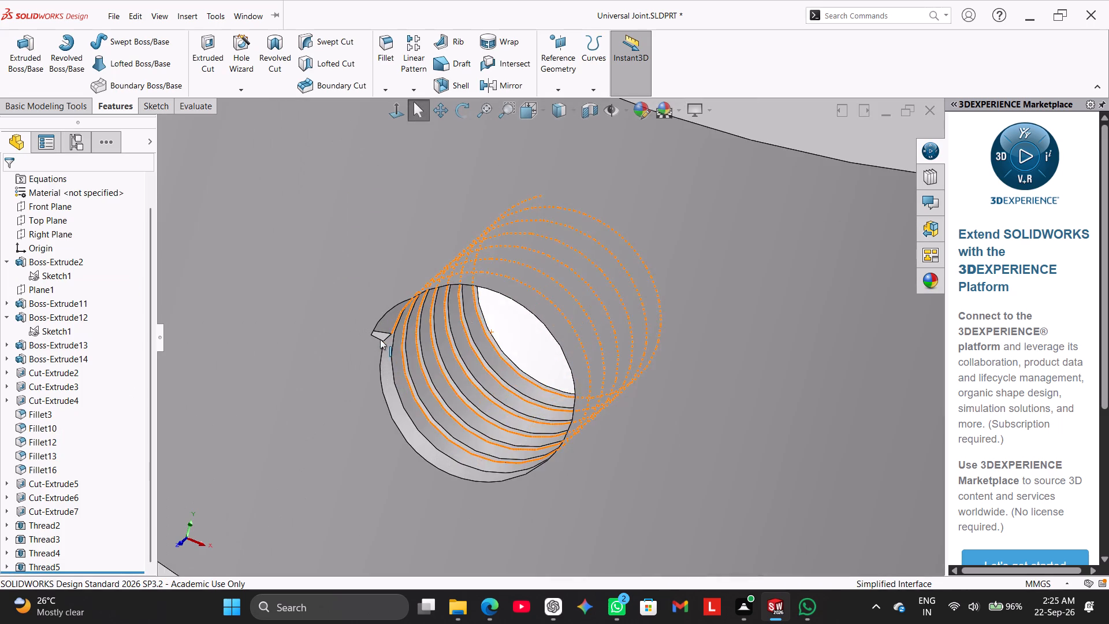
scroll(380, 339, "down", 2)
middle_click_drag(500, 410, 467, 396)
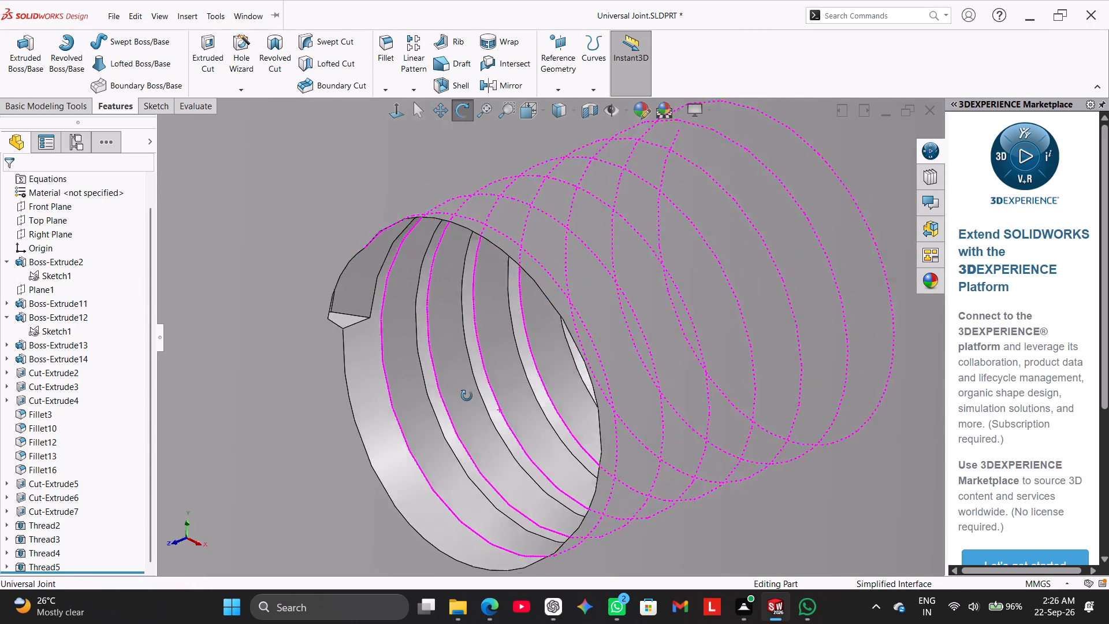
middle_click_drag(467, 396, 424, 359)
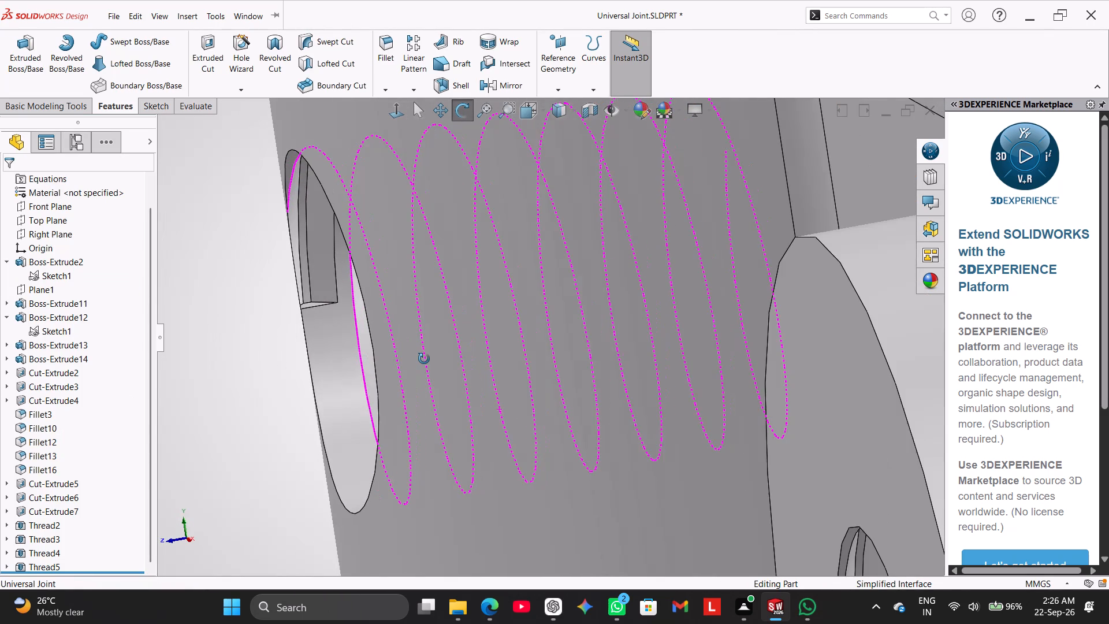
middle_click_drag(424, 359, 486, 353)
scroll(487, 363, "up", 2)
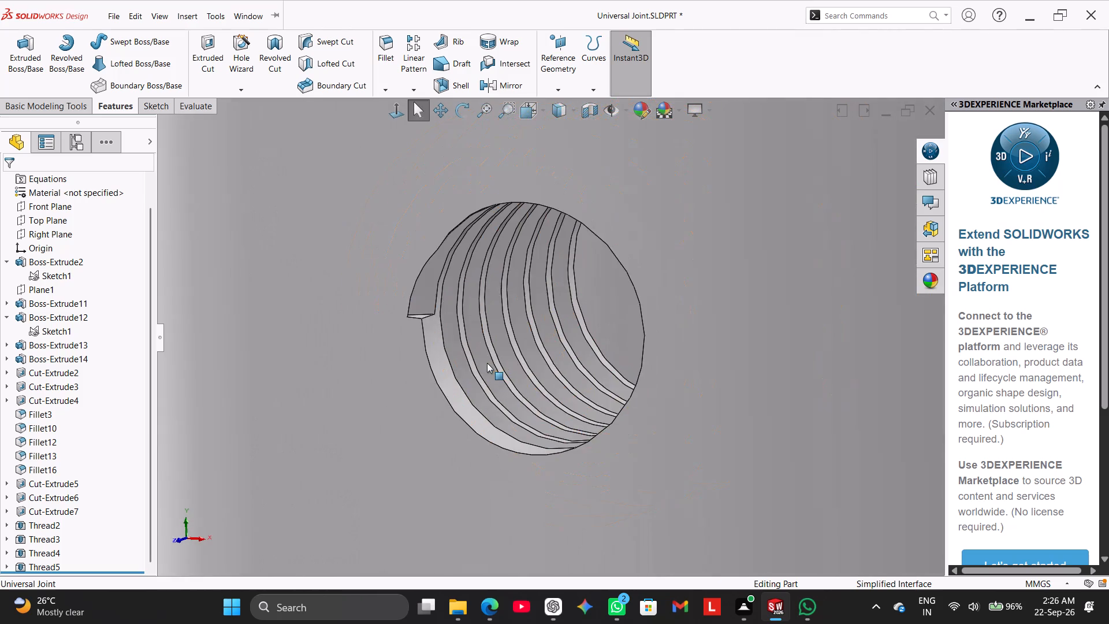
scroll(487, 363, "up", 4)
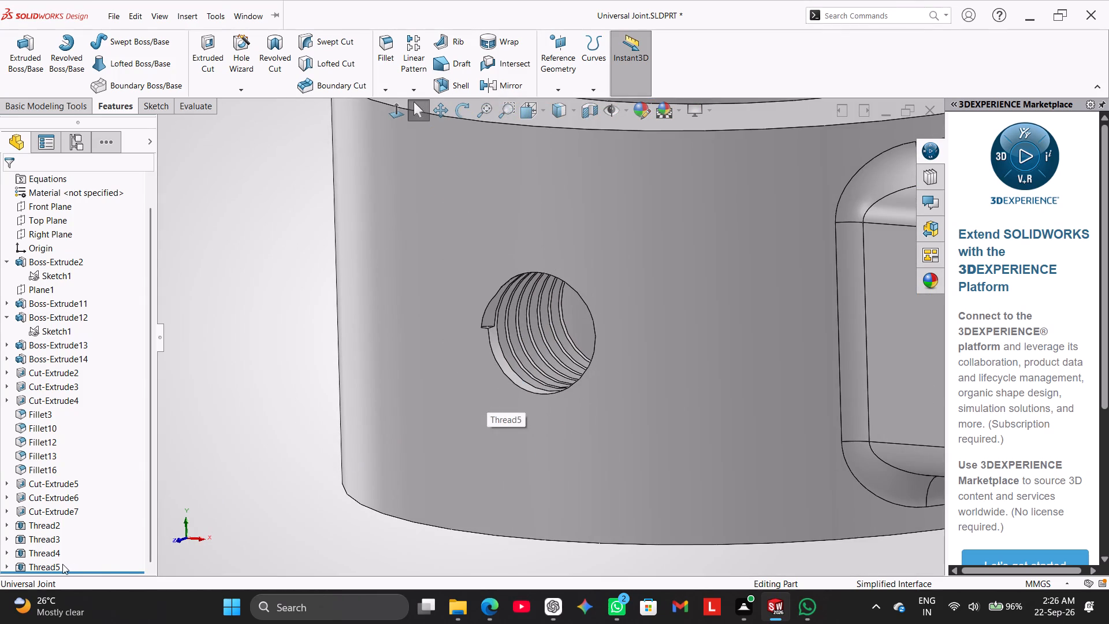
Edit the large ring's cross-hole thread, set its start offset to 3.8 mm and apply the edit.
right_click(48, 567)
left_click(67, 338)
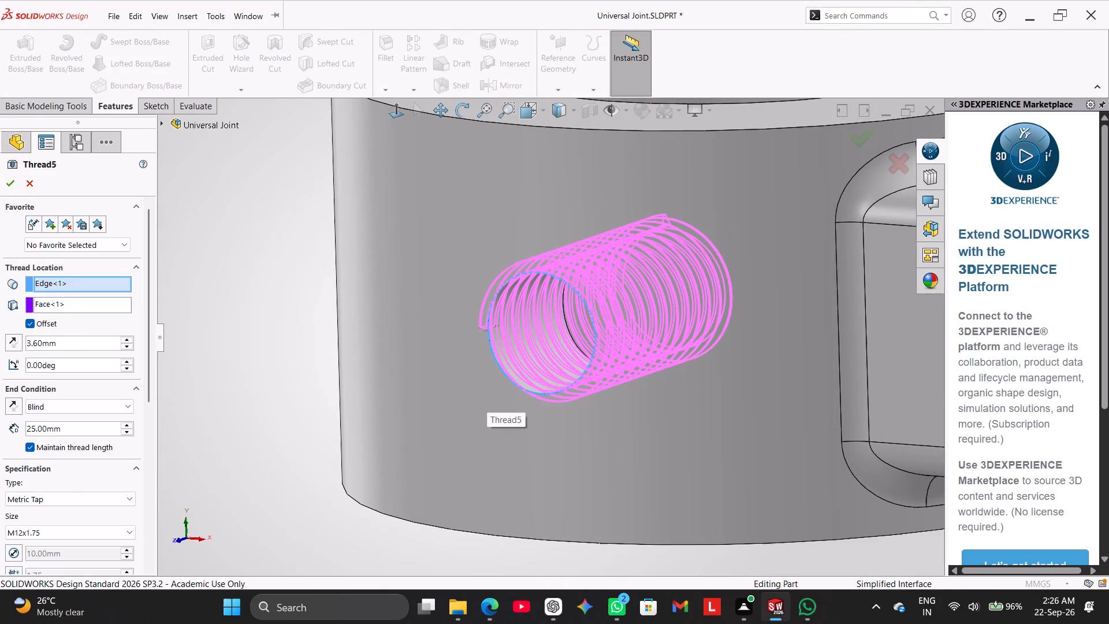
double_click(62, 346)
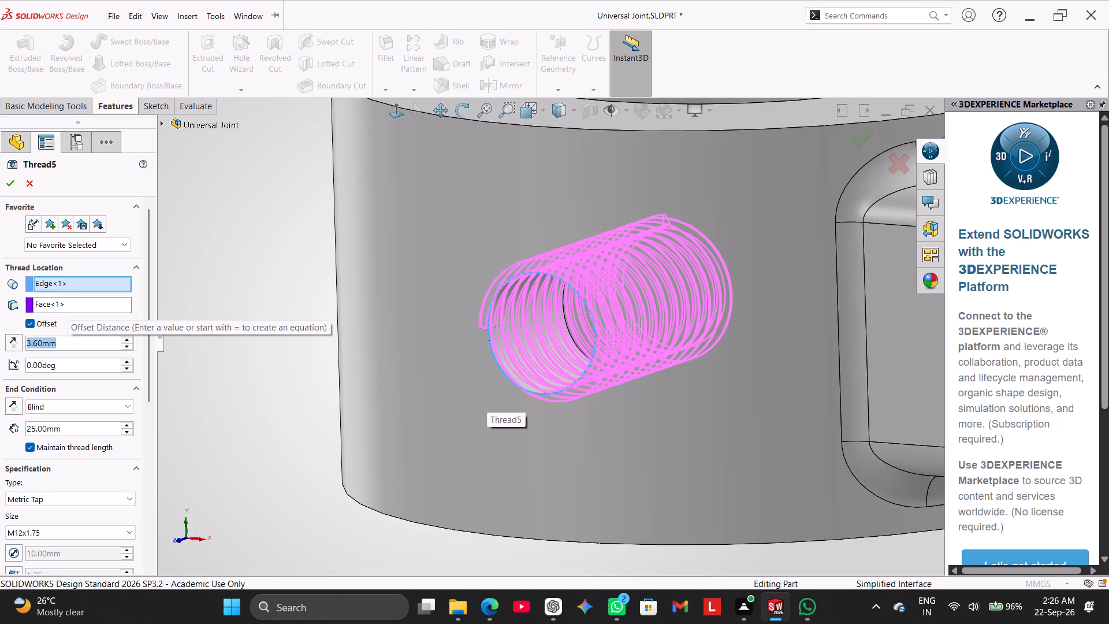
type("3.8")
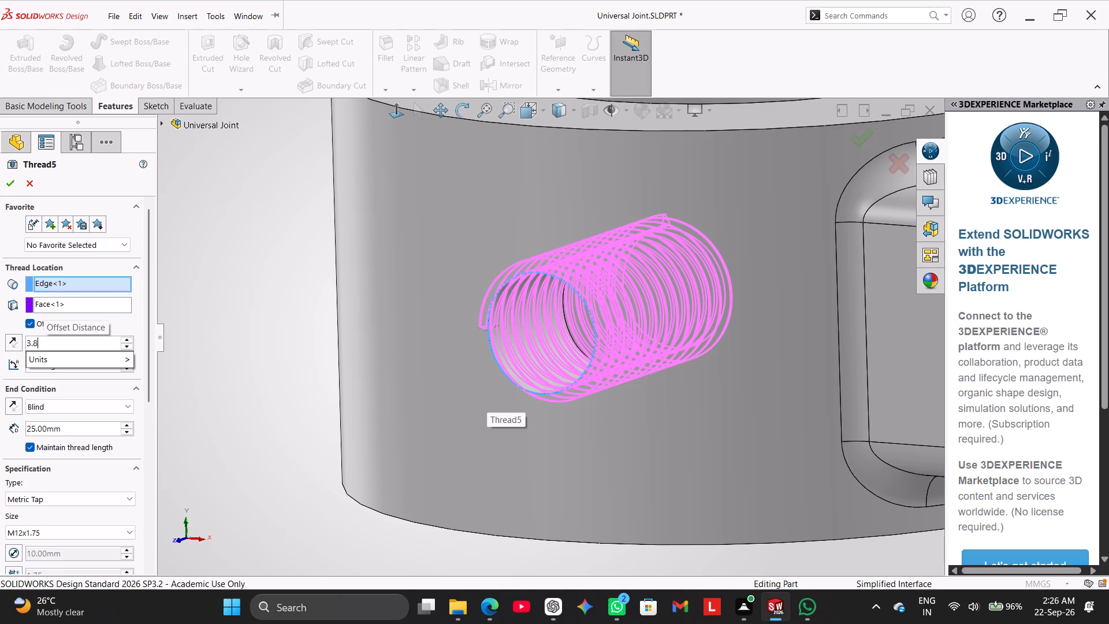
key("Return")
left_click(12, 185)
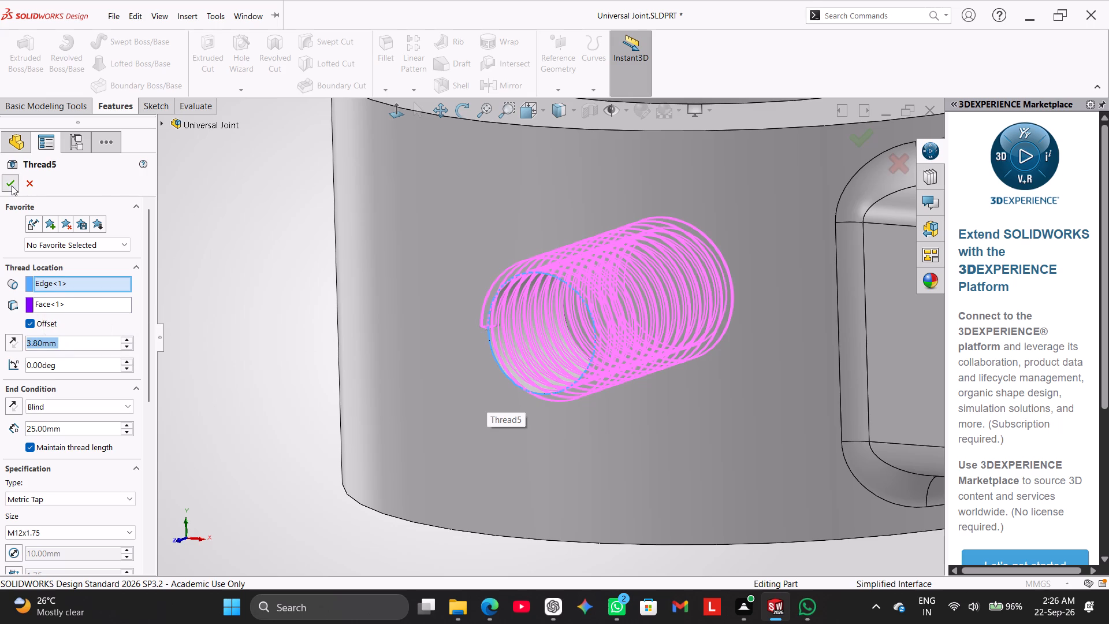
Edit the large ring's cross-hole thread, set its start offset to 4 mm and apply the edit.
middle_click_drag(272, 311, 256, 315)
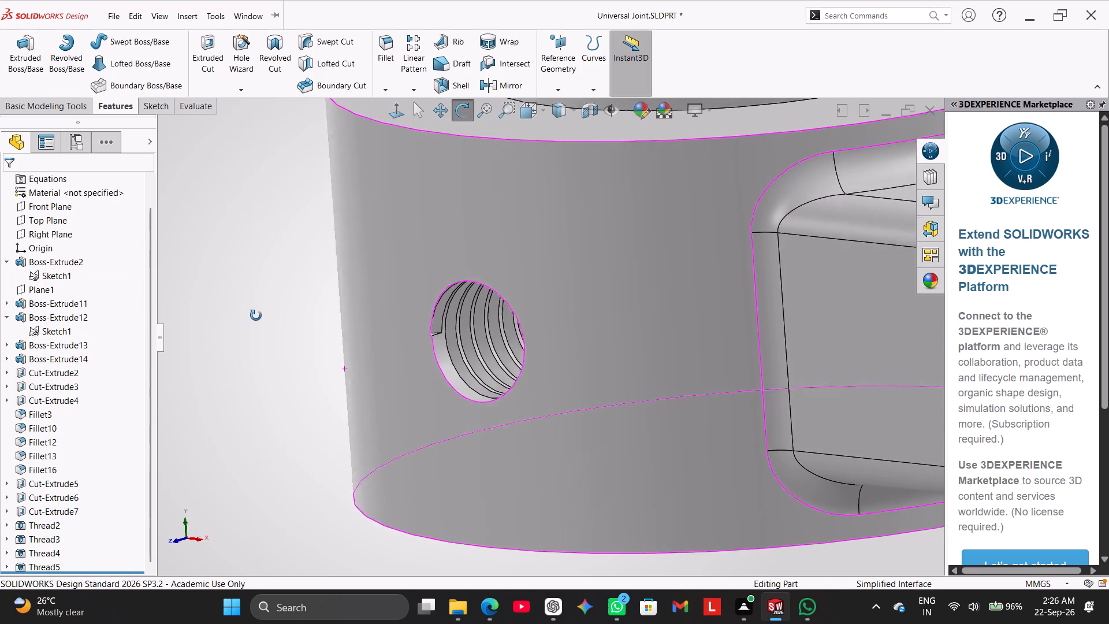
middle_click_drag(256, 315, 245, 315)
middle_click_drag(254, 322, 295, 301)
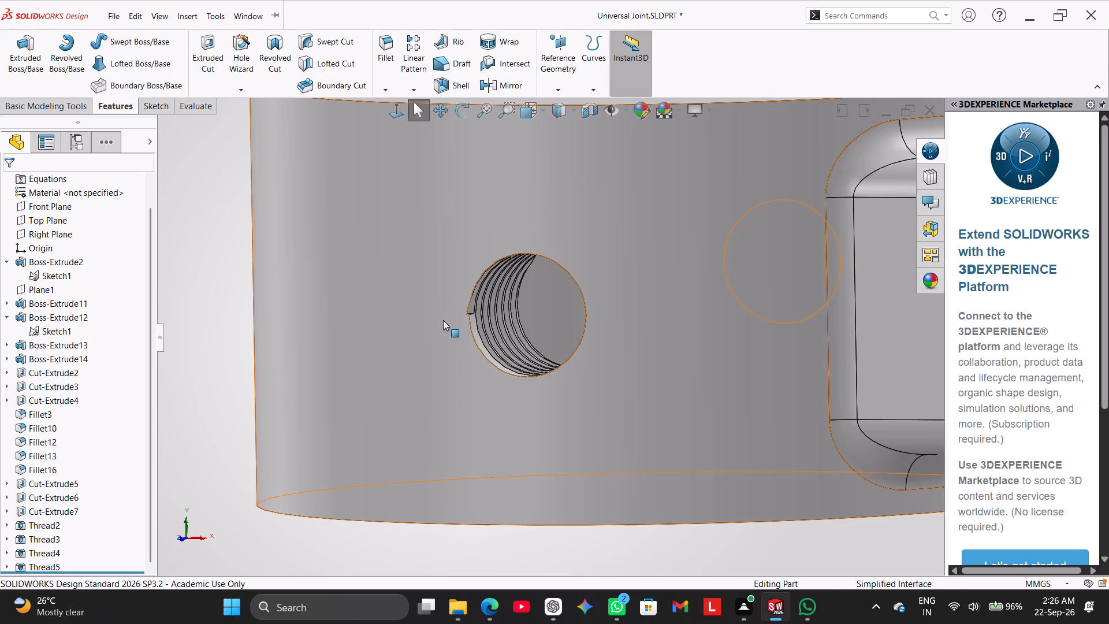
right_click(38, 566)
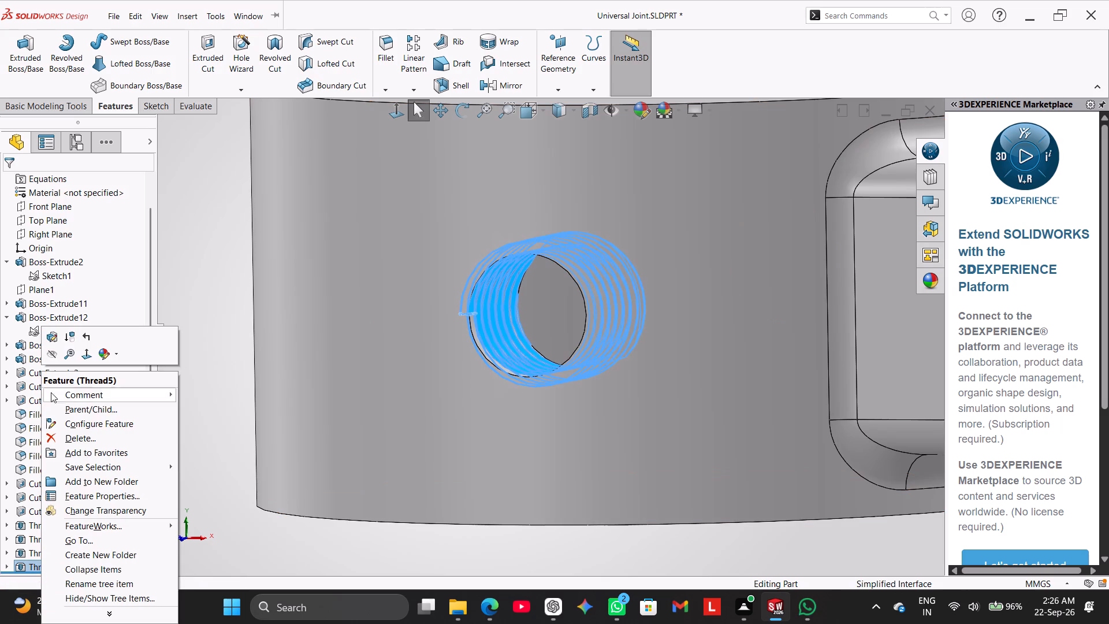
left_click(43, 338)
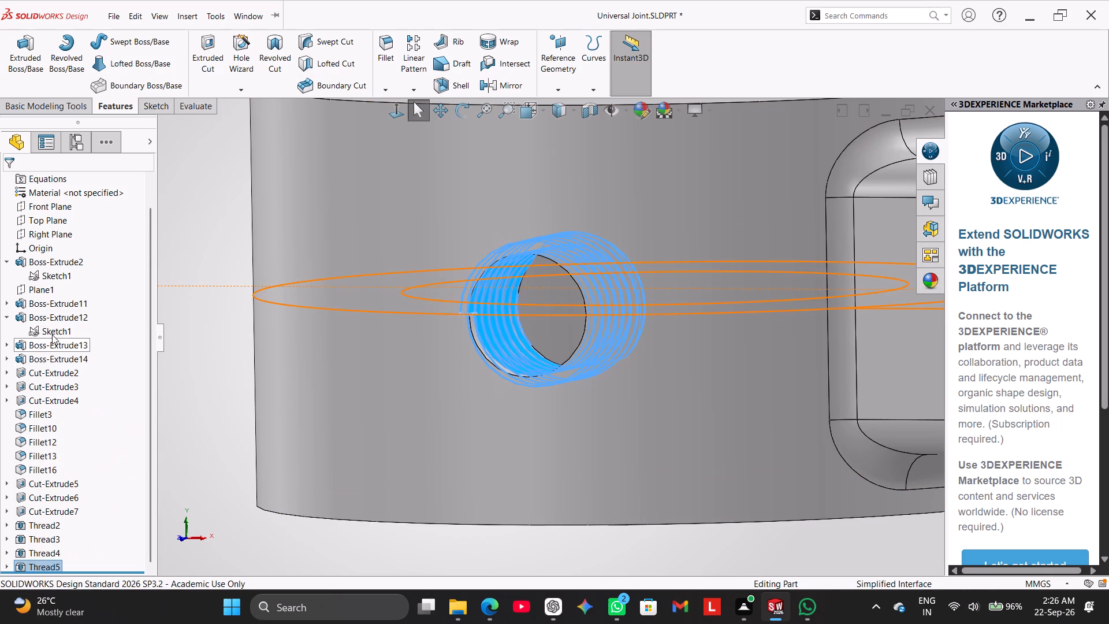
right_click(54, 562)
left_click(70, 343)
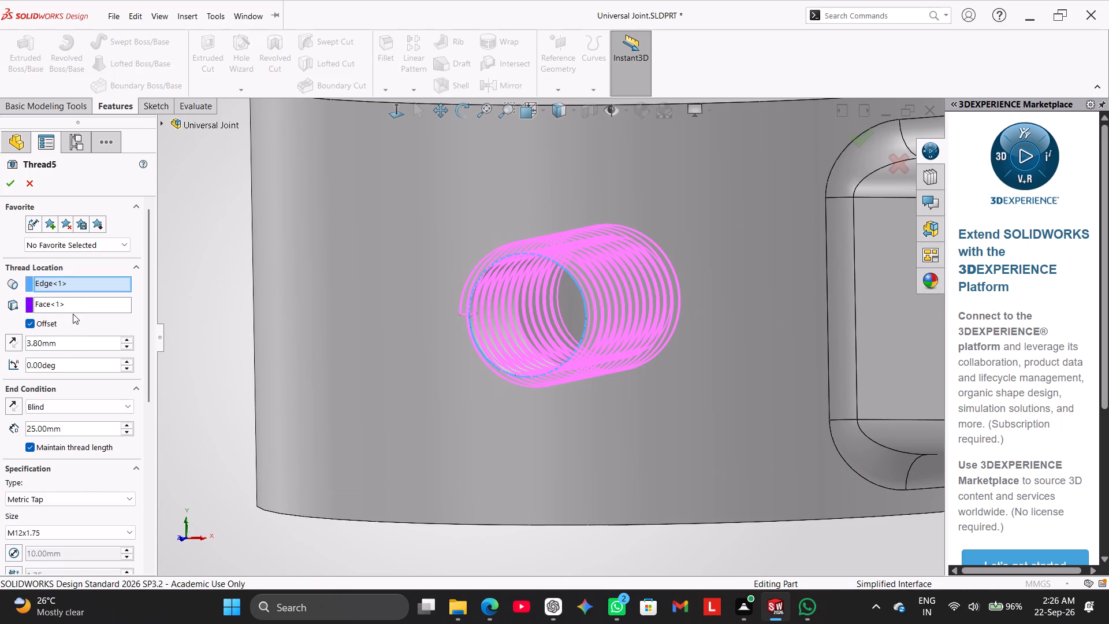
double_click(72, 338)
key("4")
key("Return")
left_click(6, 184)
Edit the large ring's cross-hole thread again, set its start offset to 3.9 mm and apply the edit.
middle_click_drag(440, 302, 393, 306)
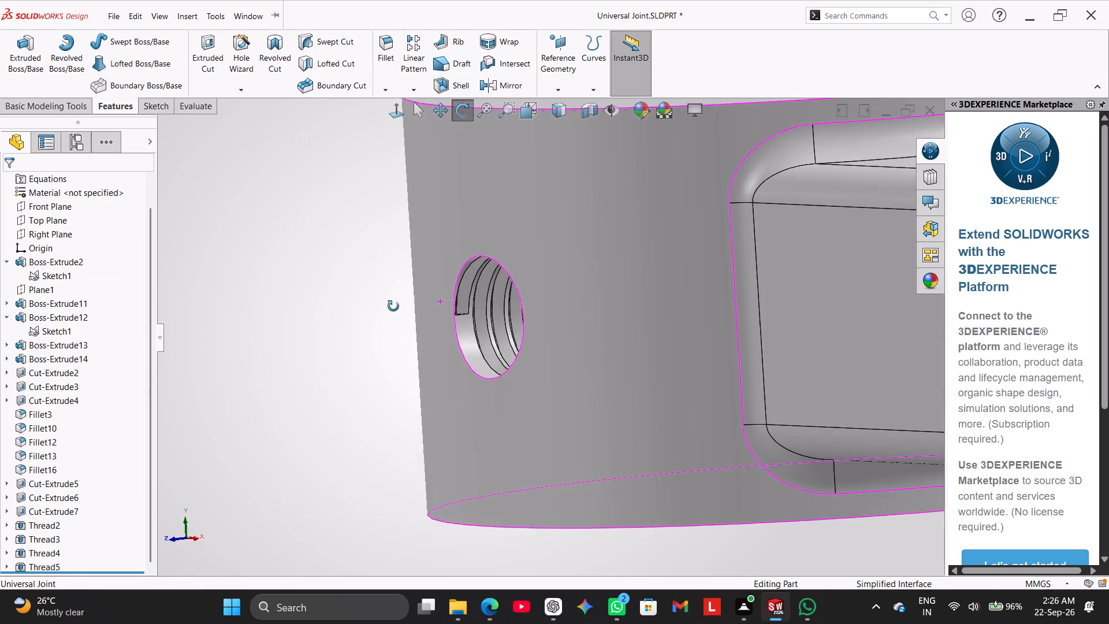
middle_click_drag(393, 306, 373, 308)
scroll(367, 321, "down", 1)
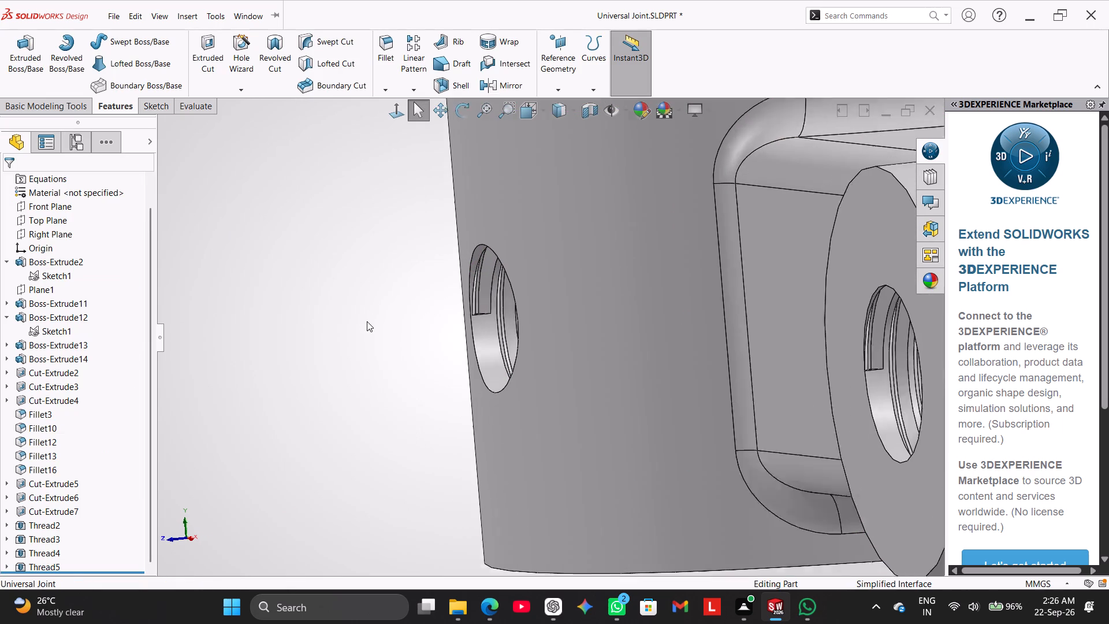
scroll(367, 321, "down", 2)
scroll(639, 320, "down", 2)
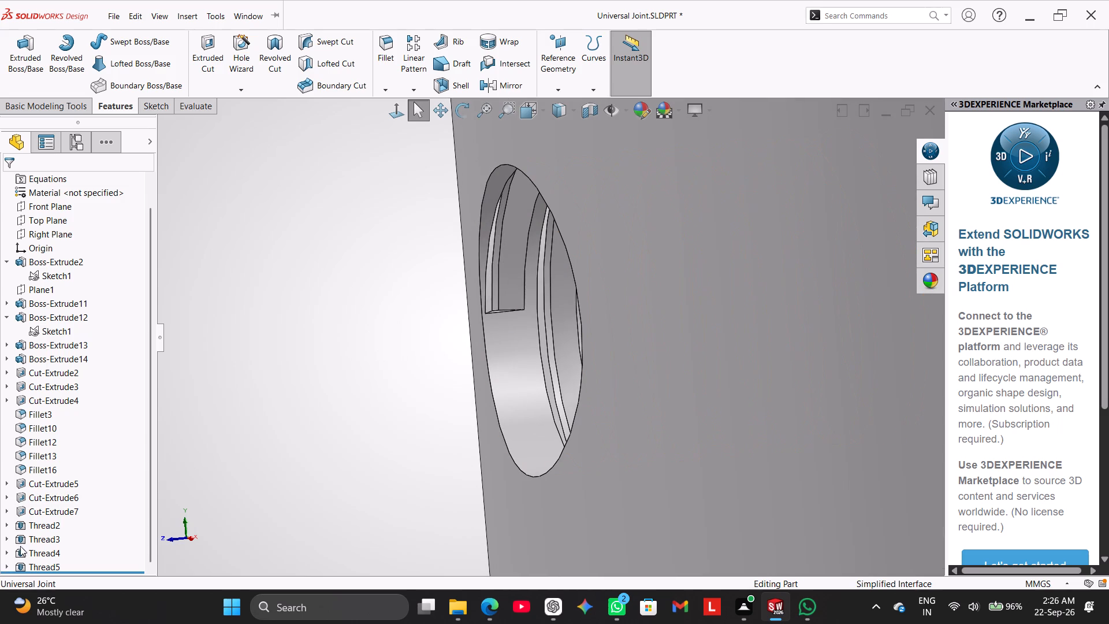
scroll(36, 533, "down", 2)
right_click(45, 563)
left_click(60, 337)
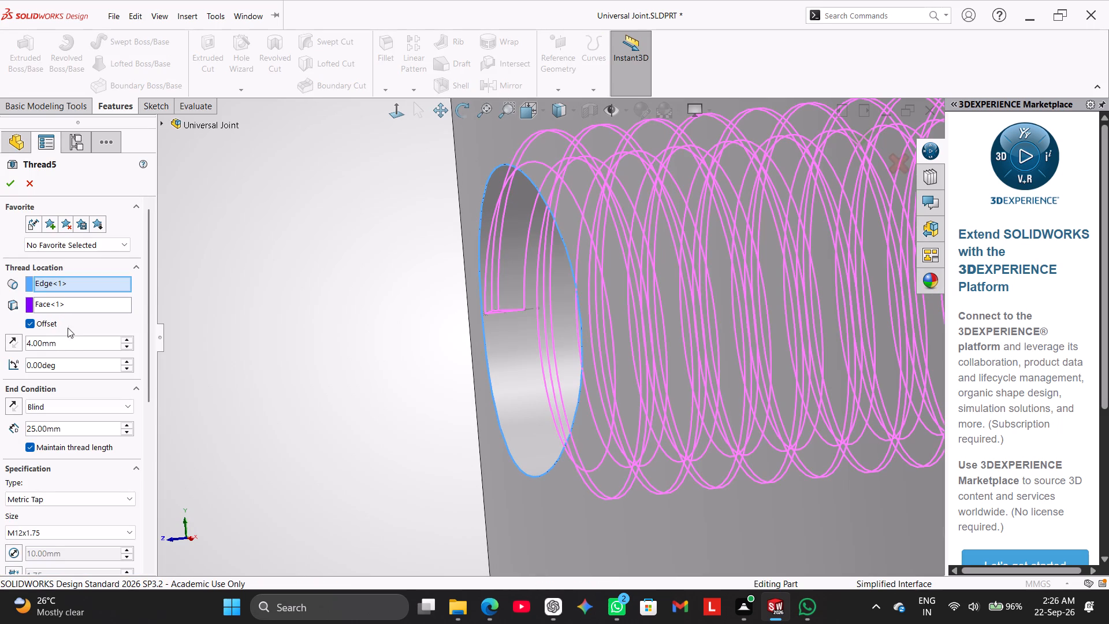
double_click(68, 346)
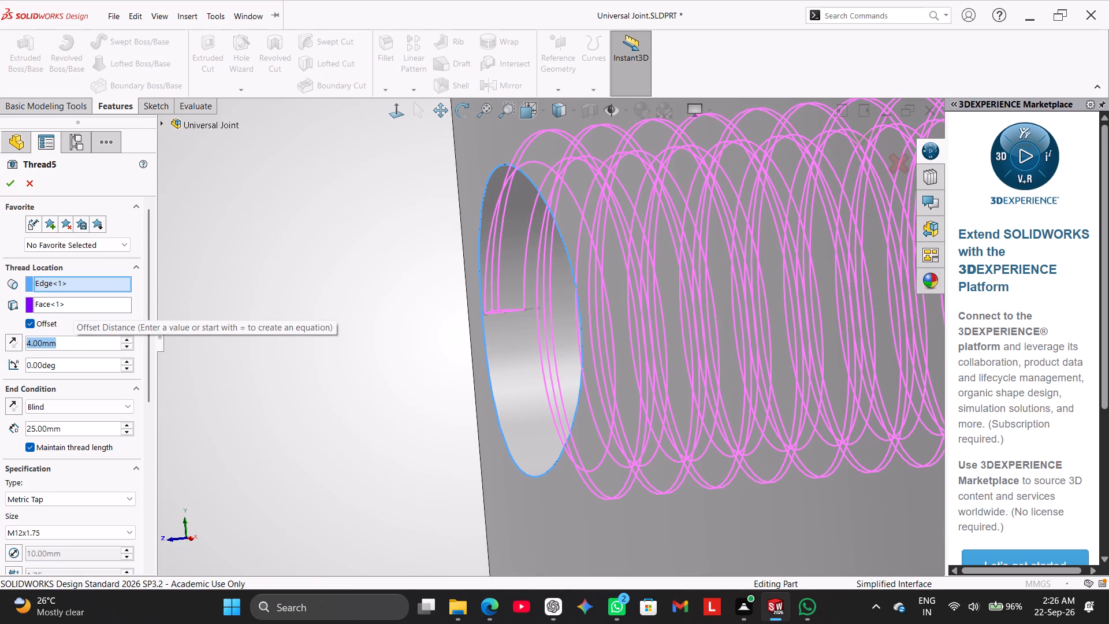
type("3.9")
key("Return")
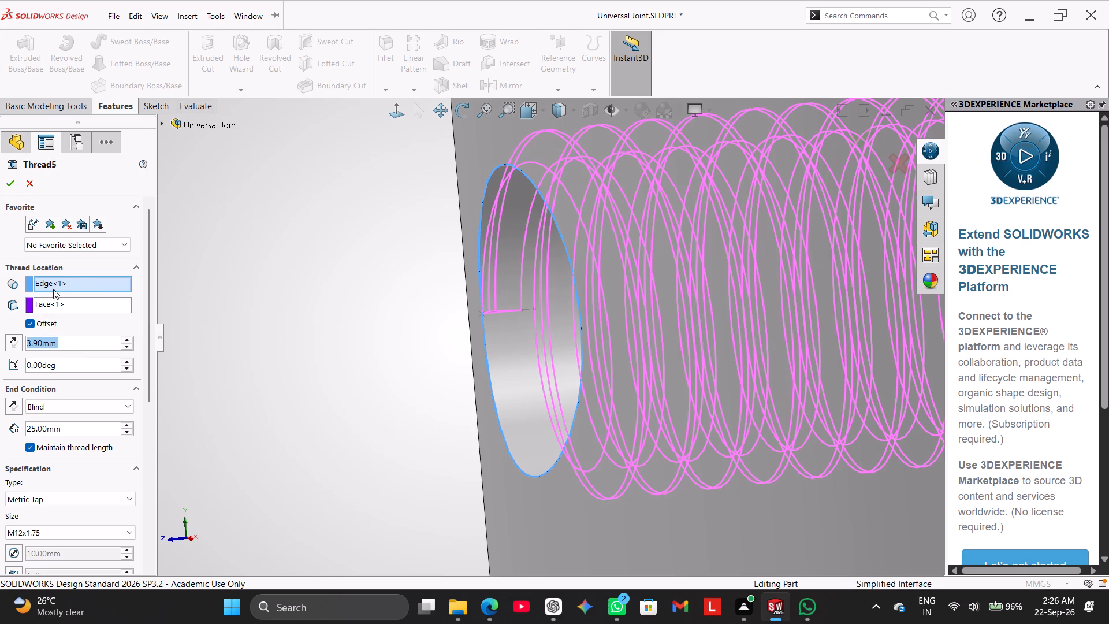
left_click(8, 180)
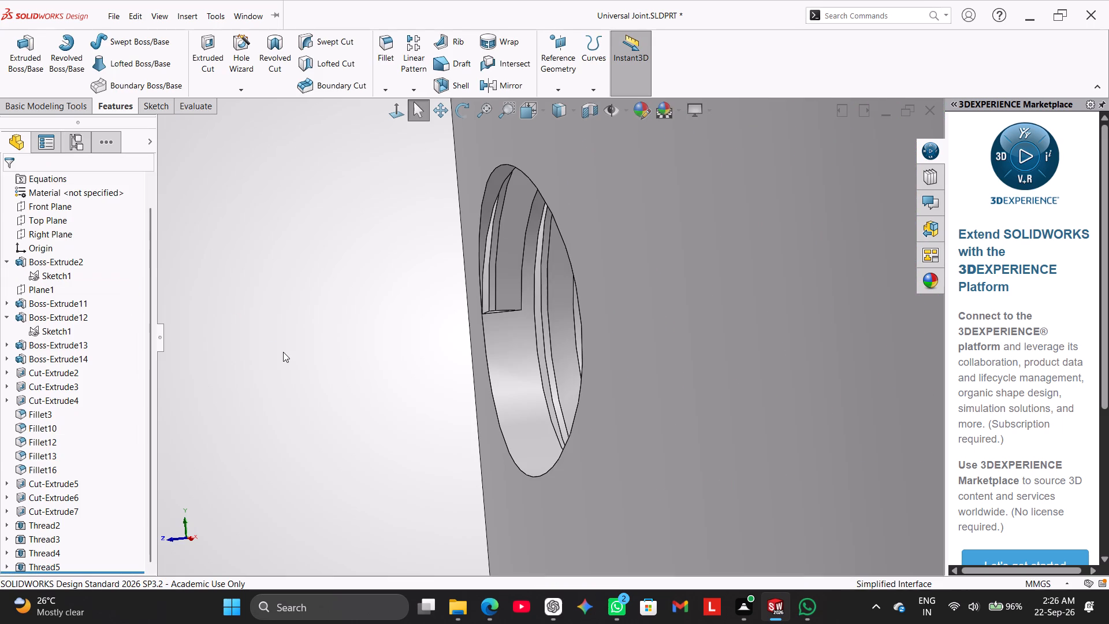
Examine the adjusted thread's starting groove at the large ring's outer surface, both close up and in context.
middle_click_drag(288, 351, 336, 359)
scroll(336, 363, "up", 4)
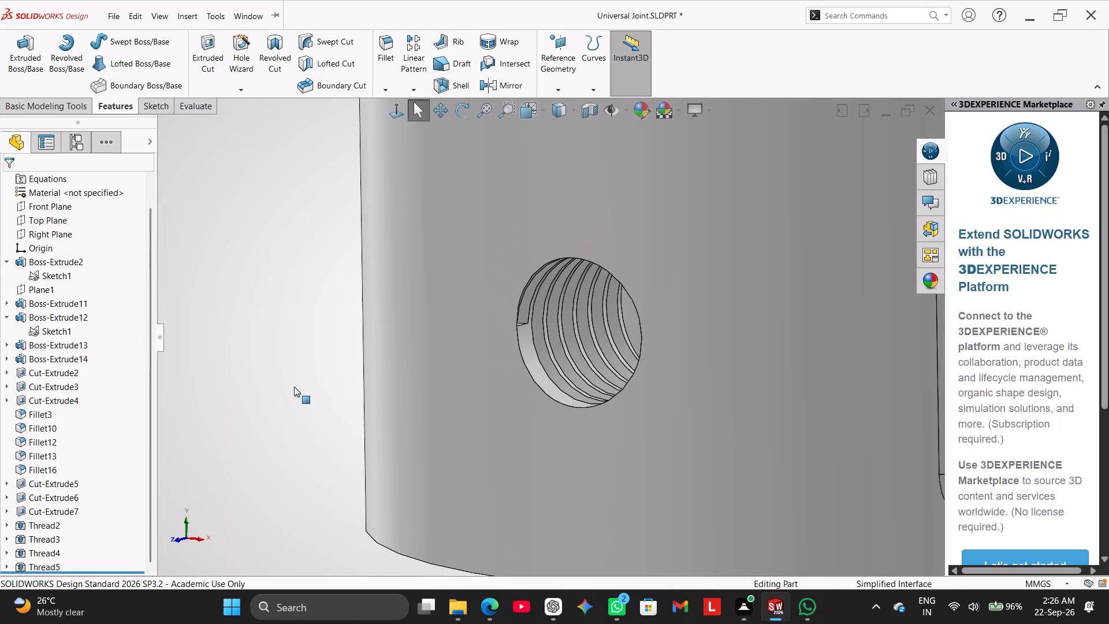
scroll(272, 372, "up", 1)
right_click(270, 358)
left_click(219, 348)
scroll(345, 393, "up", 1)
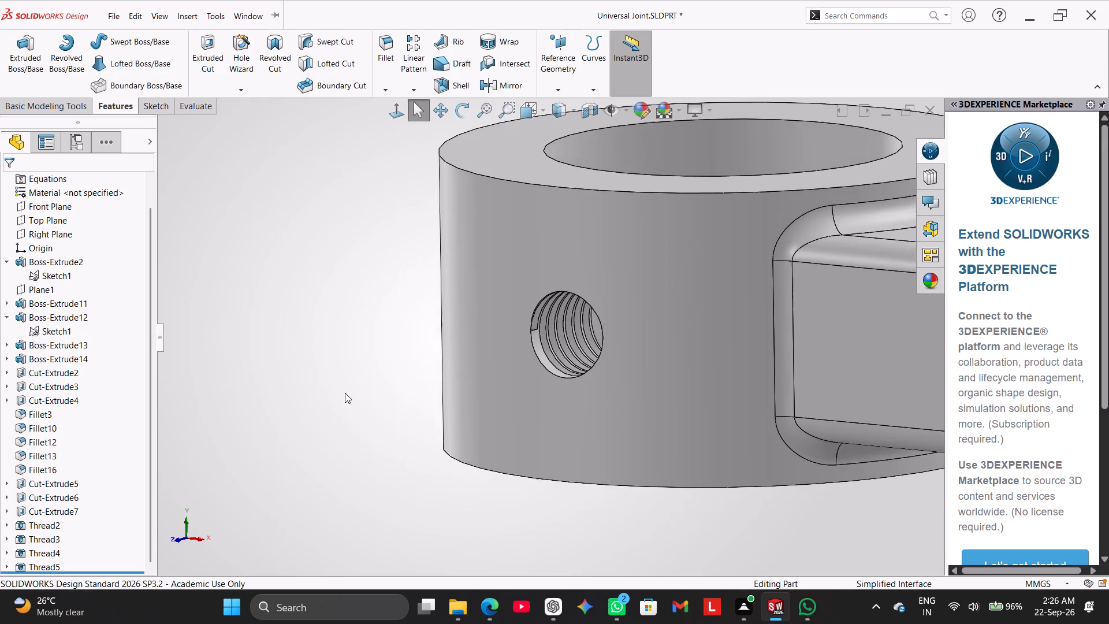
scroll(345, 393, "up", 3)
scroll(591, 343, "down", 6)
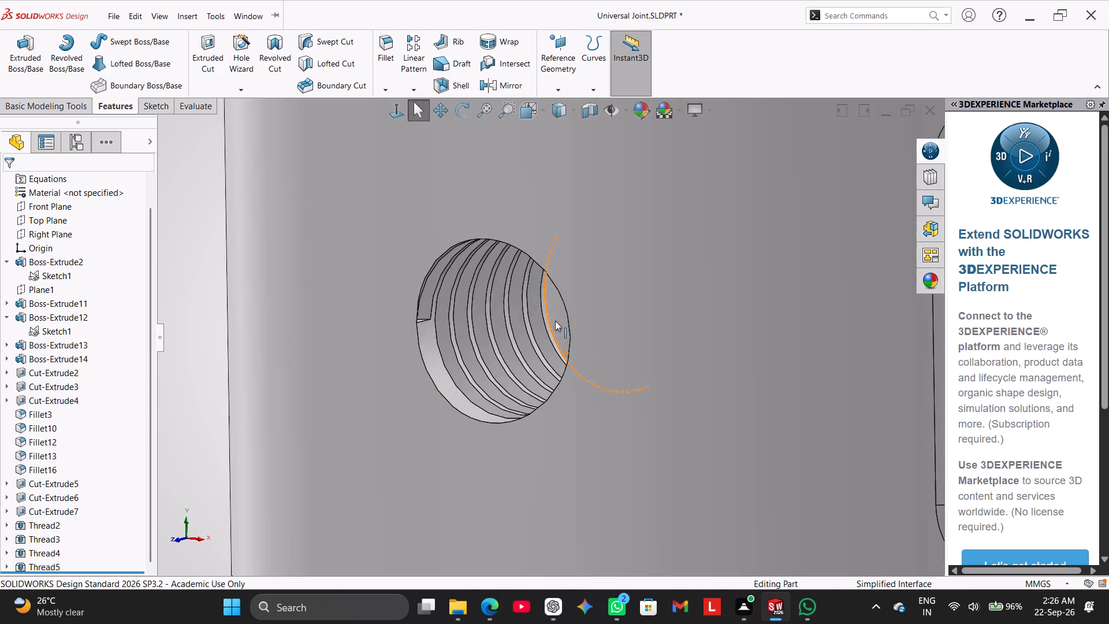
scroll(555, 321, "down", 4)
middle_click_drag(485, 315, 424, 336)
scroll(424, 336, "up", 5)
Compare the thread start in the side boss's hole with the one in the large ring's cross-hole.
right_click_drag(278, 402, 303, 363)
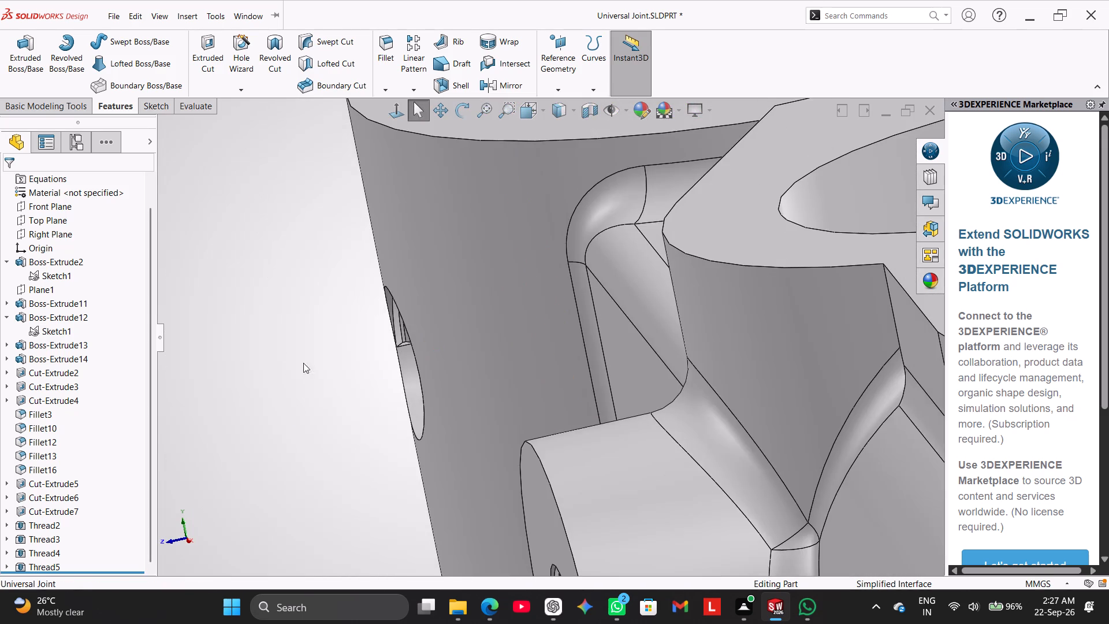
right_click_drag(303, 363, 312, 354)
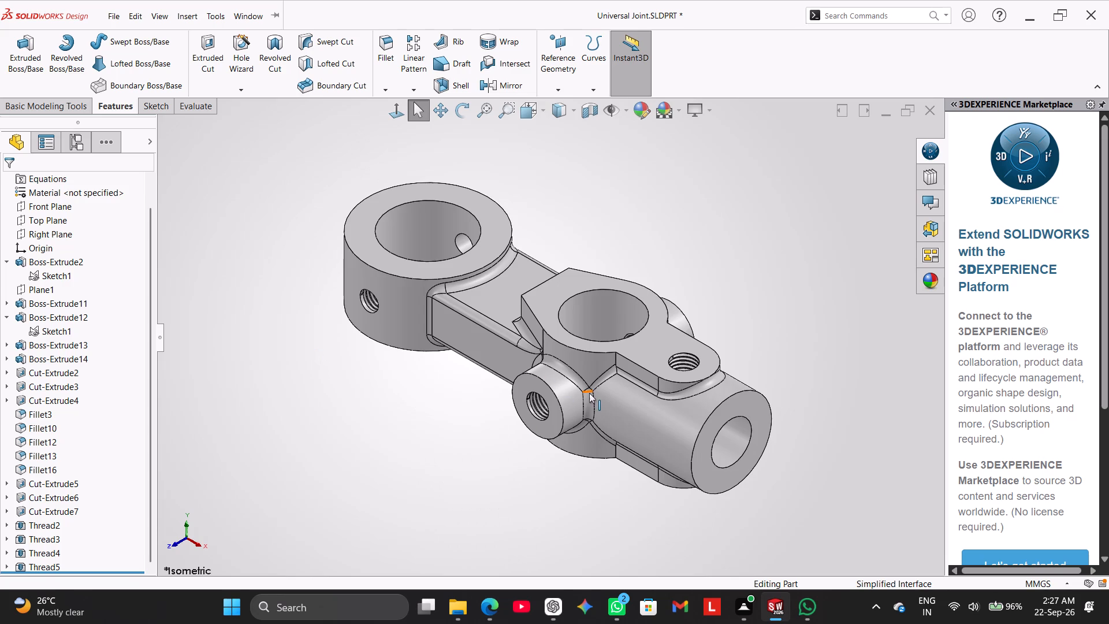
scroll(590, 393, "down", 8)
scroll(459, 392, "down", 1)
middle_click_drag(459, 392, 412, 378)
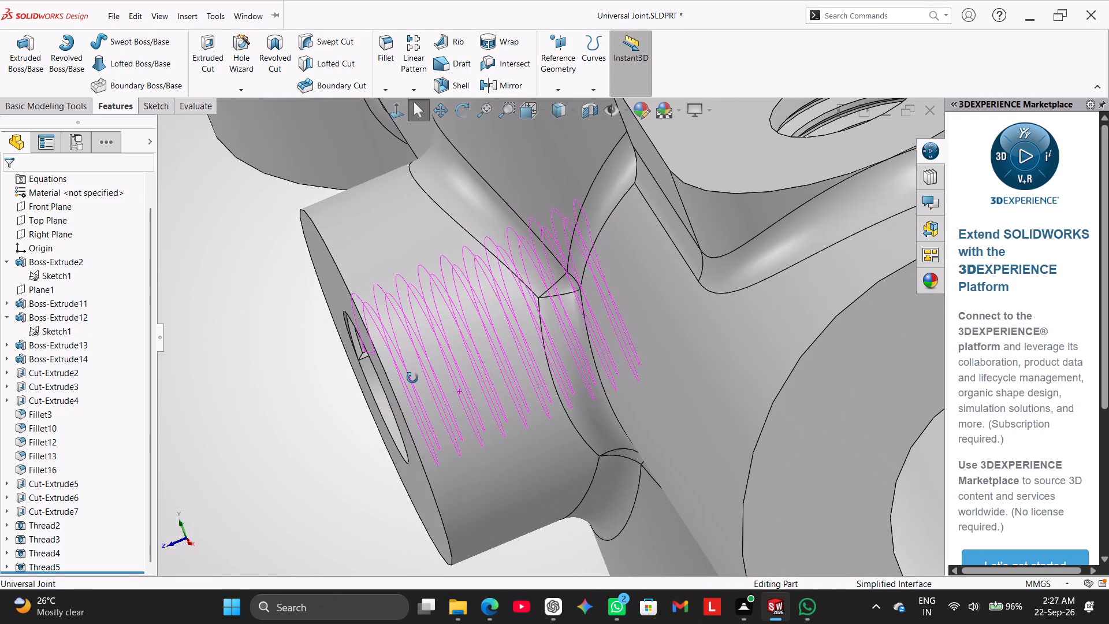
middle_click_drag(412, 378, 411, 372)
scroll(426, 367, "up", 3)
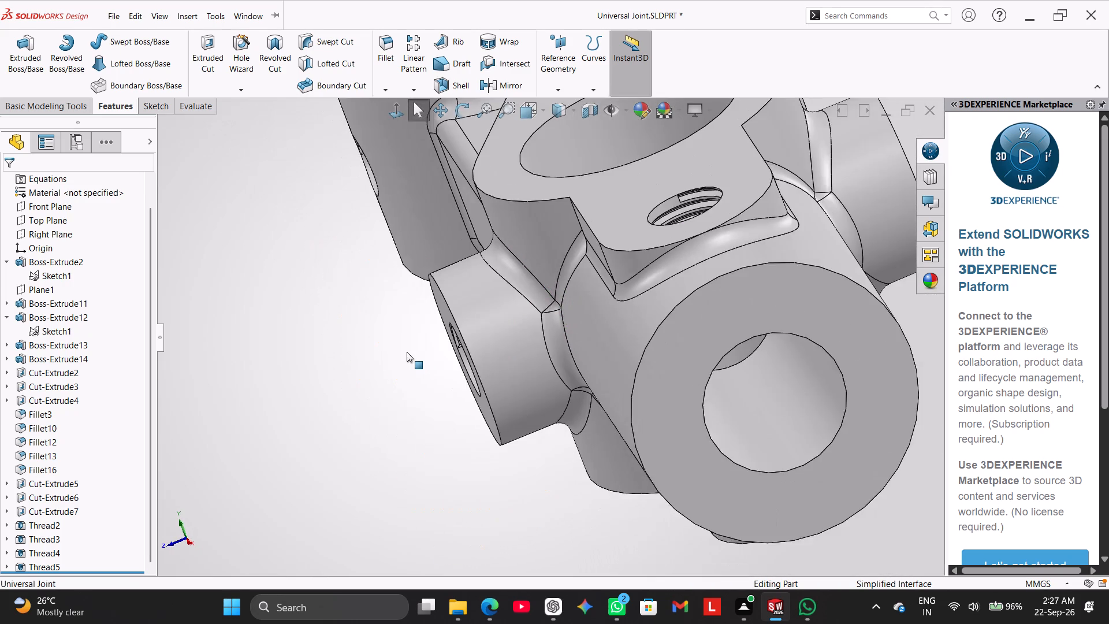
scroll(405, 352, "up", 2)
middle_click_drag(392, 259, 446, 209)
scroll(446, 209, "down", 7)
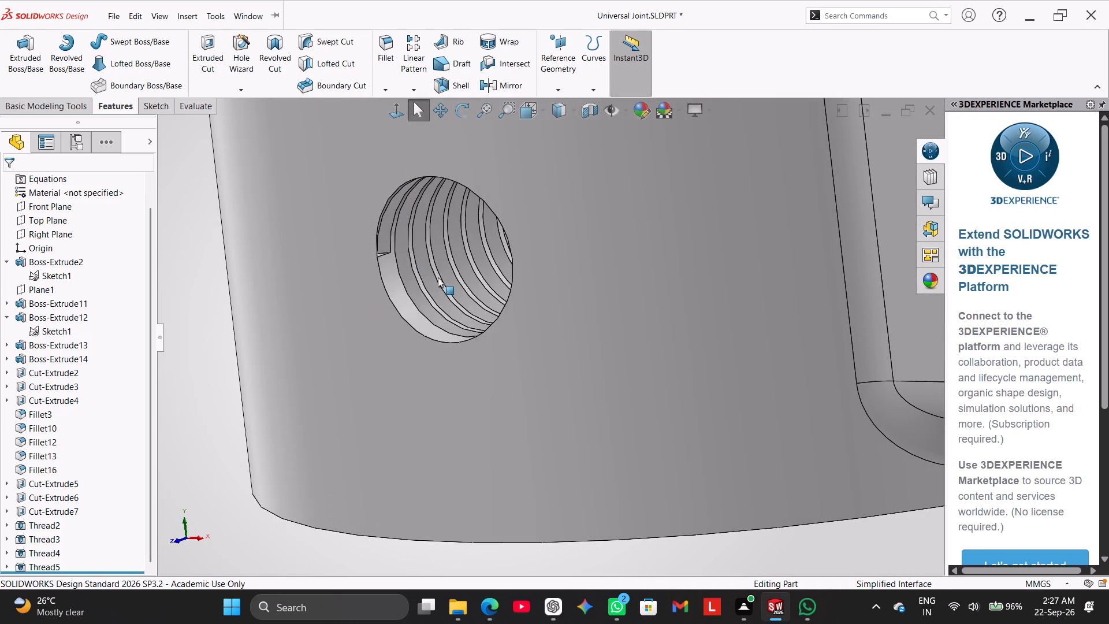
middle_click_drag(436, 280, 389, 294)
scroll(389, 295, "up", 3)
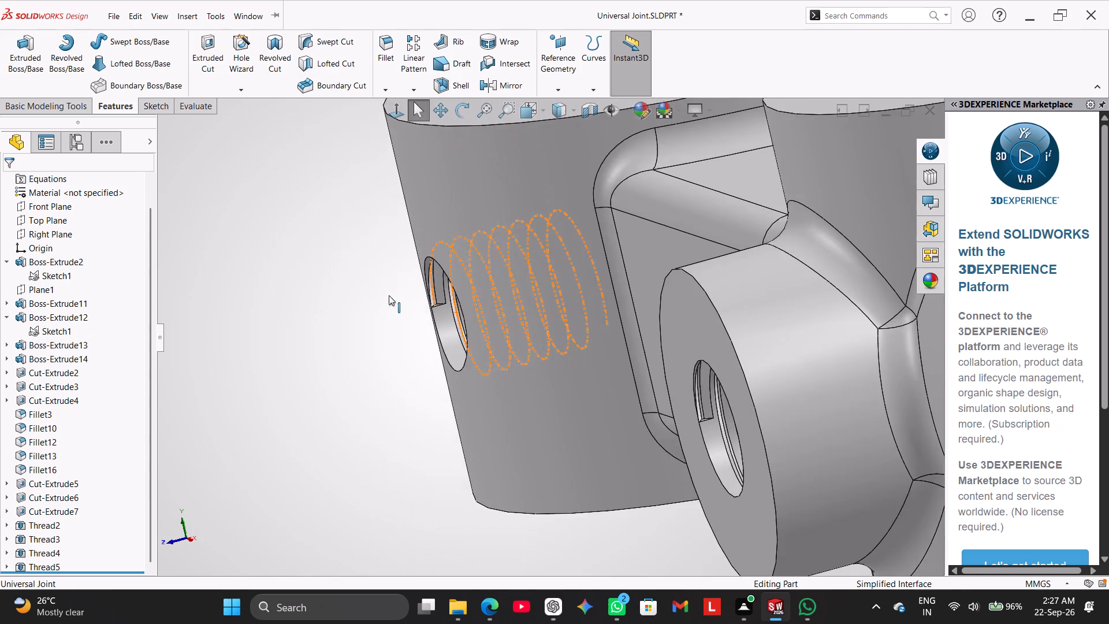
scroll(389, 295, "up", 2)
scroll(339, 325, "up", 1)
middle_click_drag(339, 325, 369, 348)
scroll(420, 386, "up", 3)
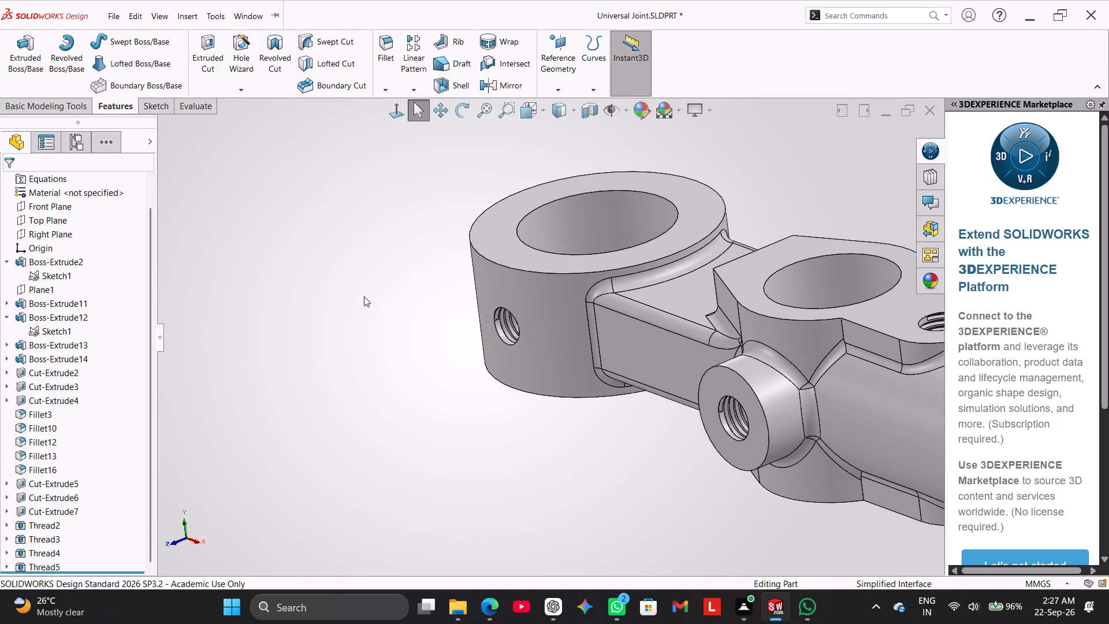
Cut a 25 mm M12x1.75 metric tap thread in the large ring's opposite cross-hole, starting from the side boss's end face with a 3.9 mm offset.
middle_click_drag(814, 177, 704, 244)
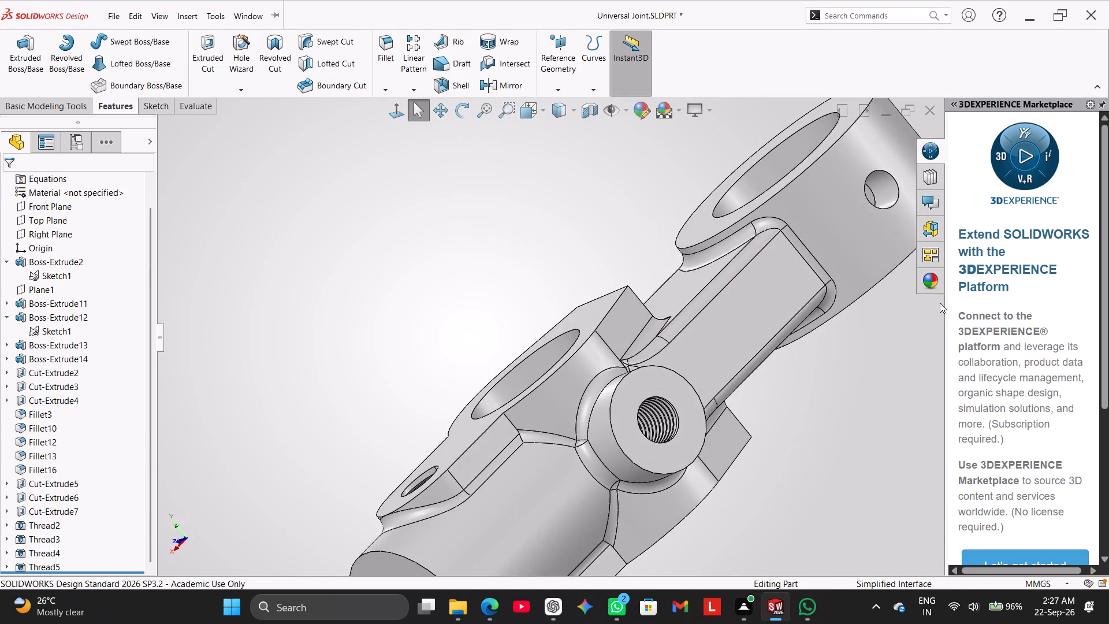
scroll(943, 304, "up", 2)
middle_click_drag(839, 277, 792, 306)
scroll(792, 306, "down", 1)
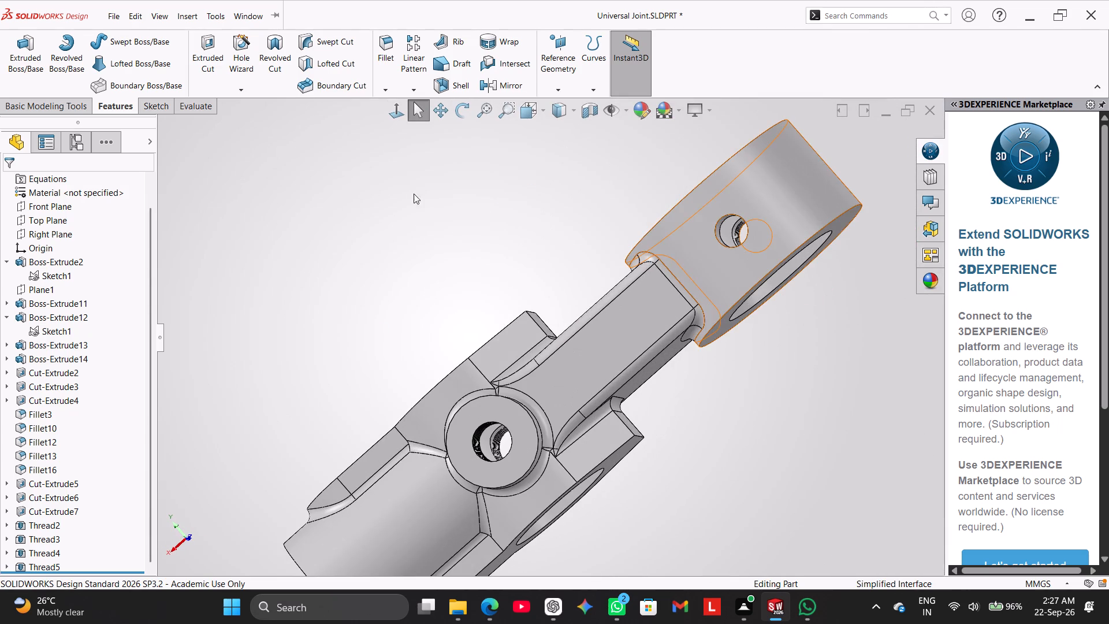
left_click(241, 88)
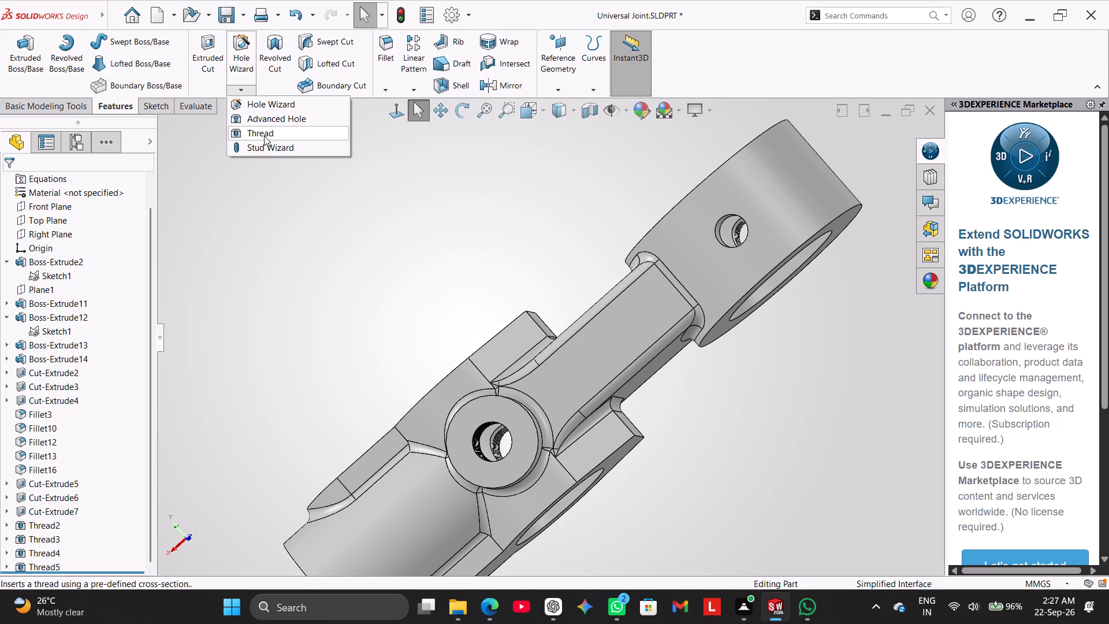
left_click(264, 136)
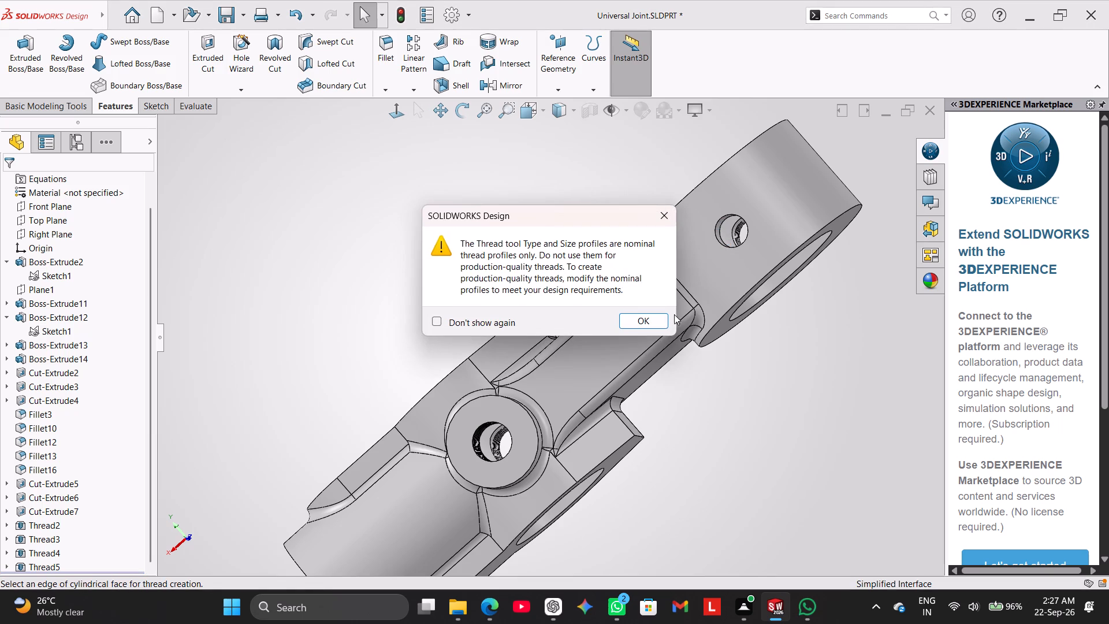
left_click(656, 325)
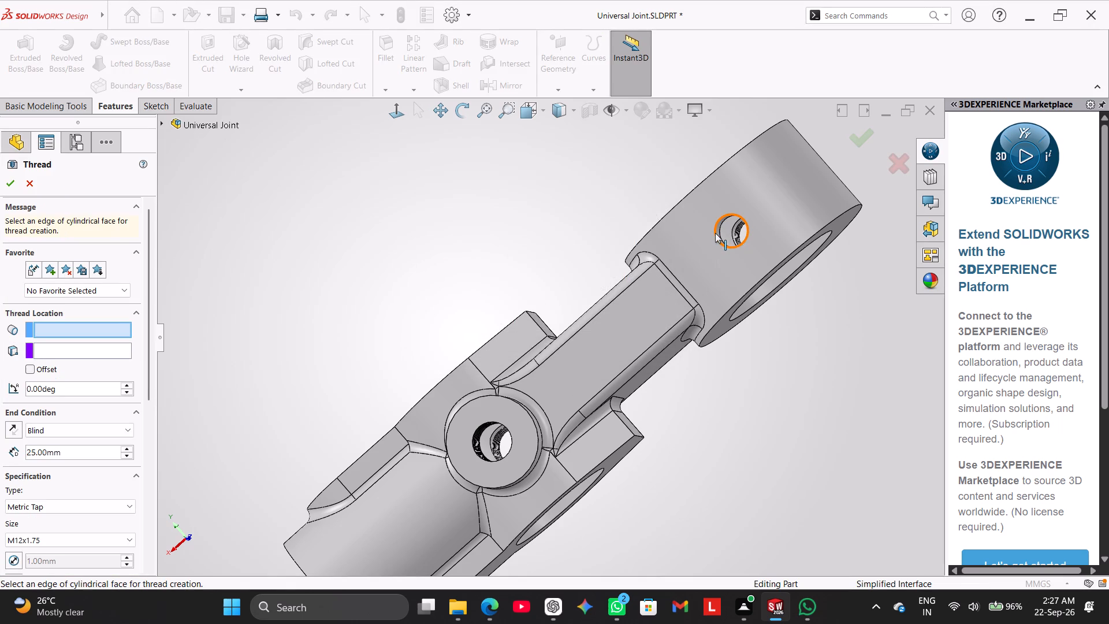
left_click(715, 233)
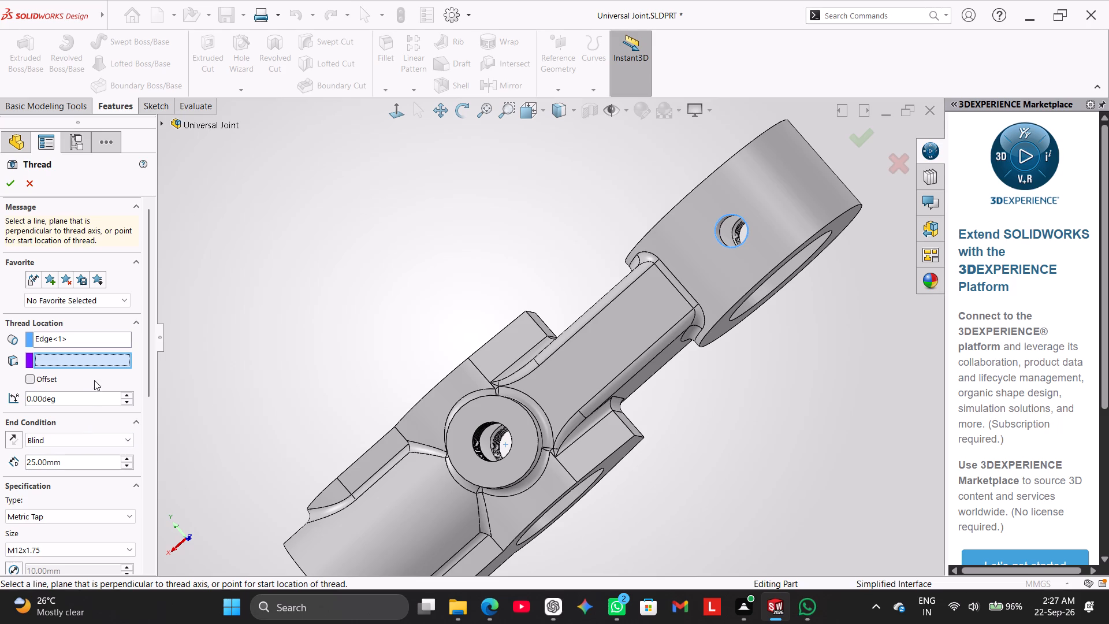
left_click(712, 272)
left_click(519, 417)
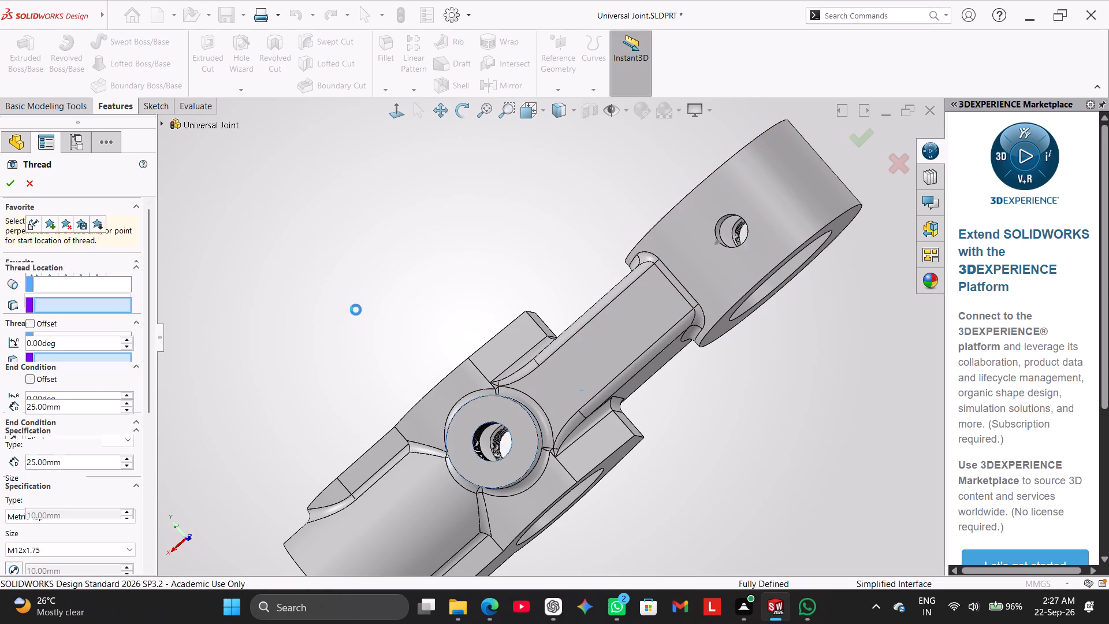
middle_click_drag(359, 310, 397, 374)
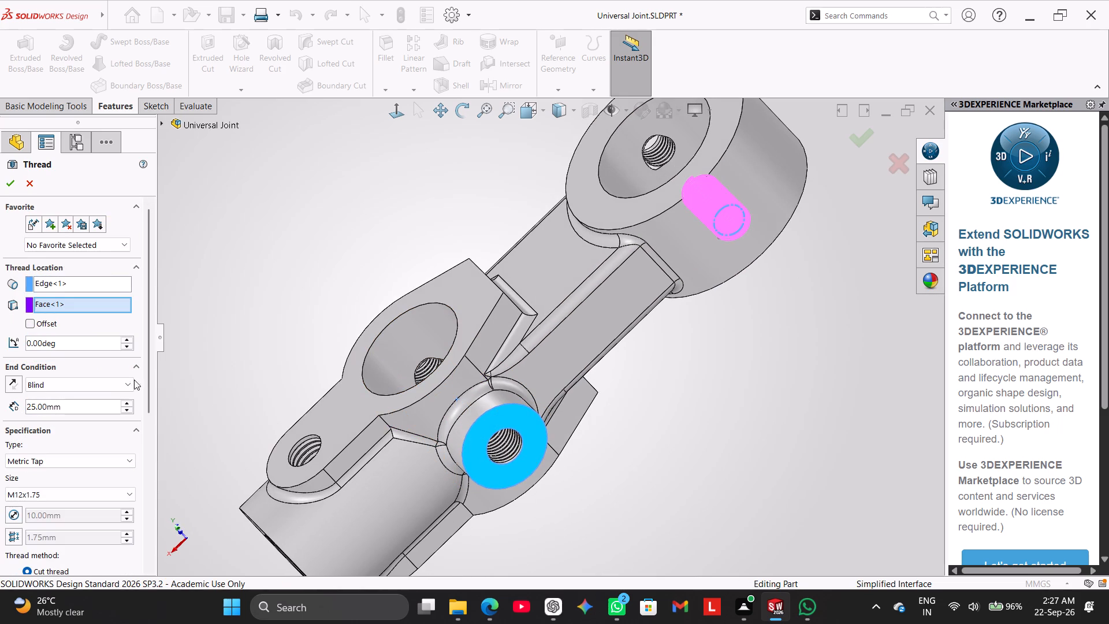
left_click(29, 321)
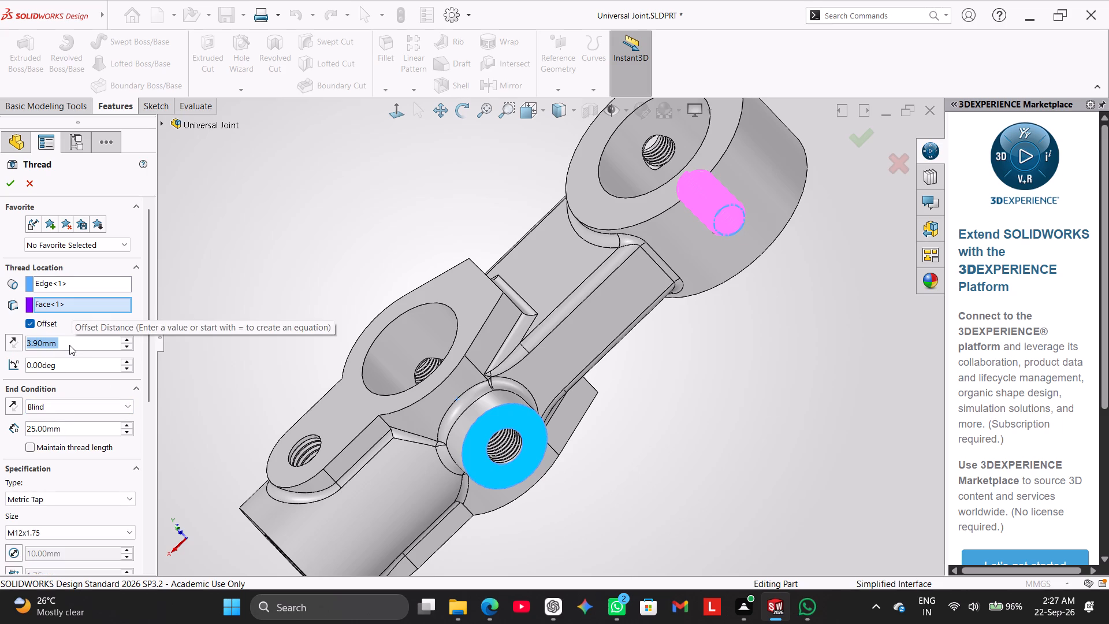
left_click(8, 187)
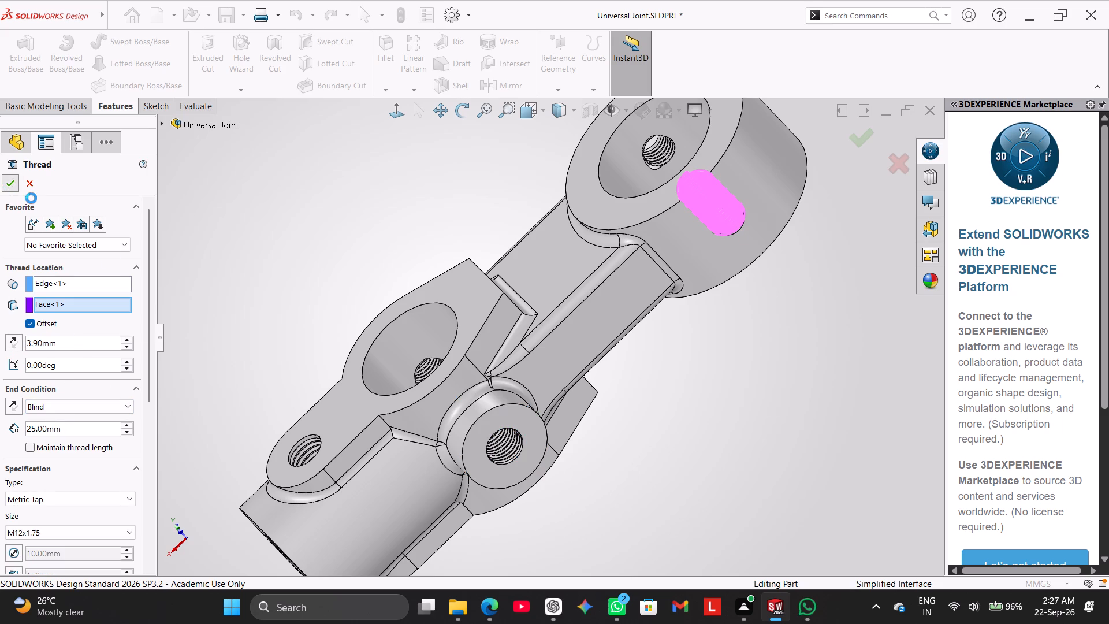
middle_click_drag(373, 228, 446, 282)
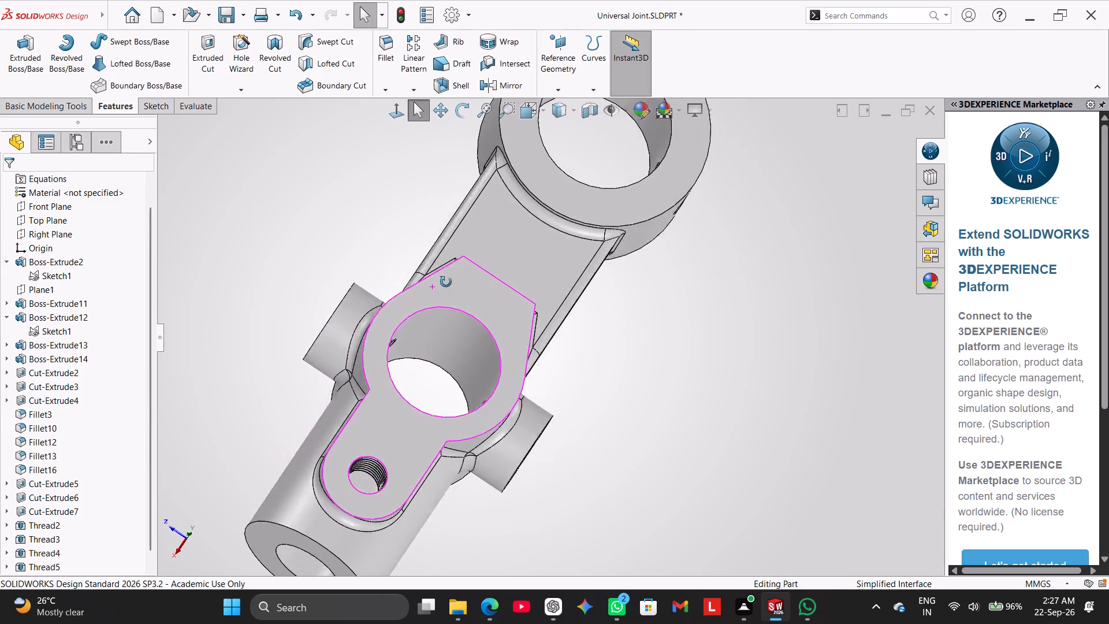
Inspect the part's threaded holes and bores in a section cut along the Front Plane, and restore the full model in isometric orientation.
middle_click_drag(446, 282, 474, 296)
scroll(474, 297, "up", 2)
right_click_drag(309, 302, 356, 218)
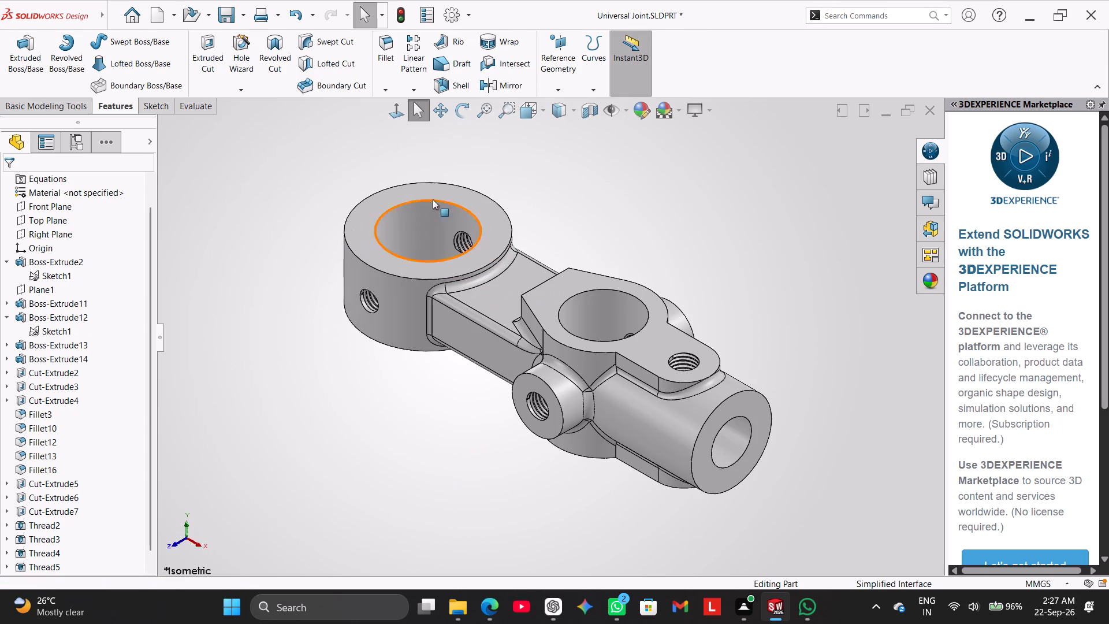
left_click(582, 113)
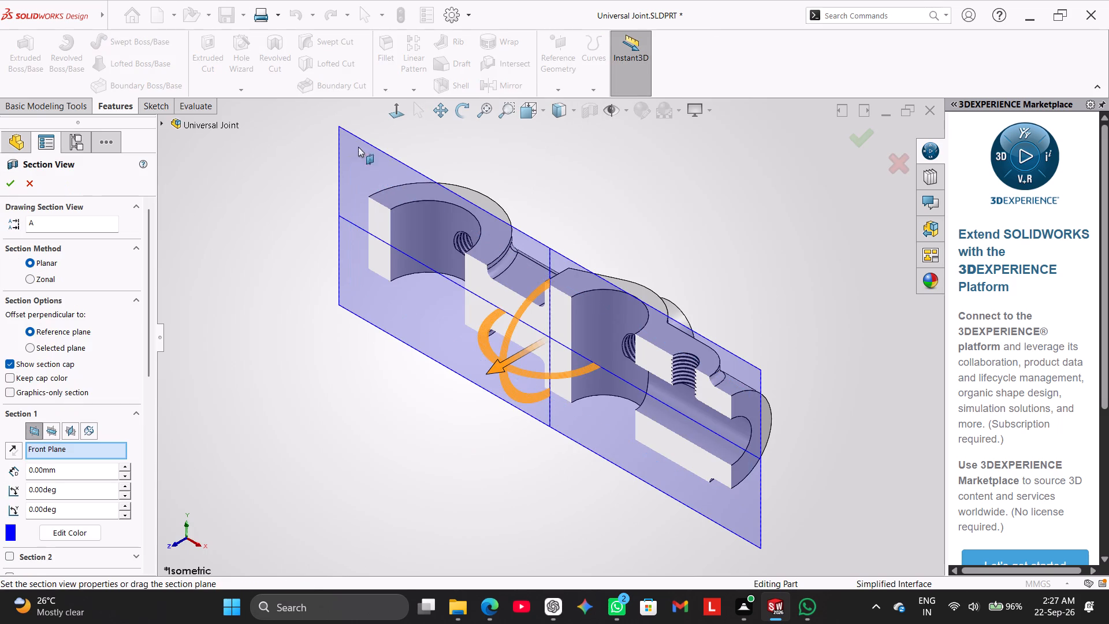
left_click(390, 111)
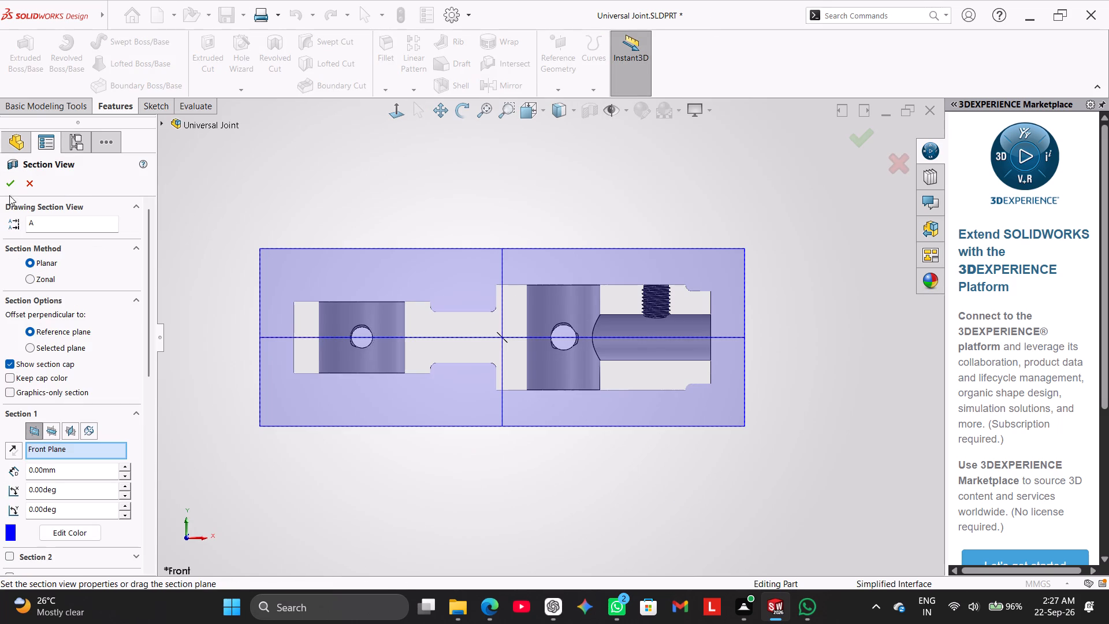
left_click(12, 179)
left_click(454, 214)
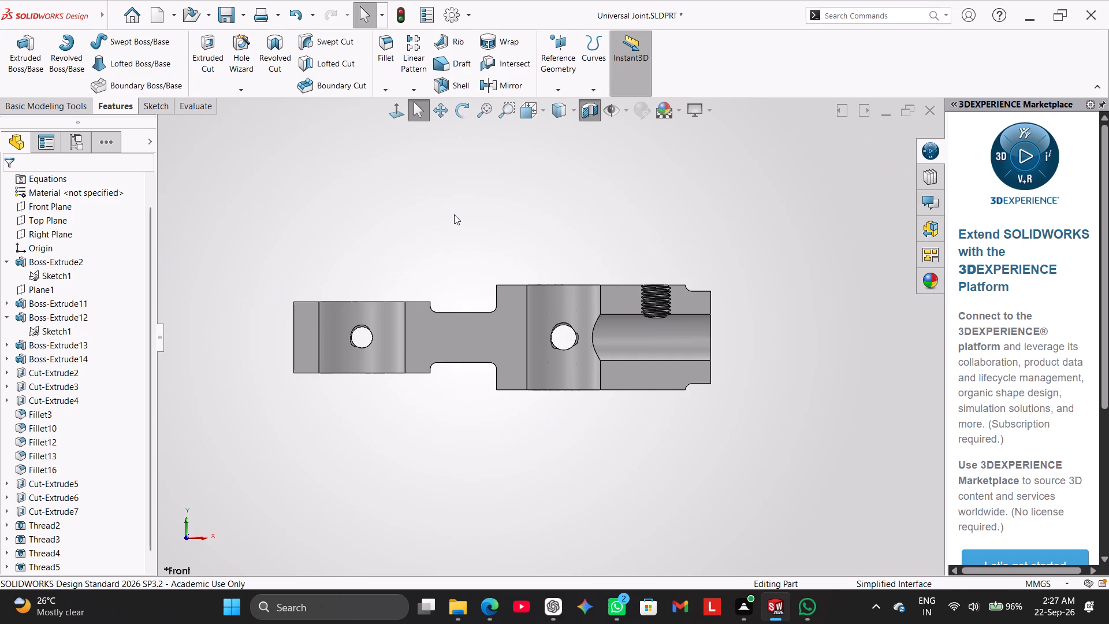
left_click(581, 110)
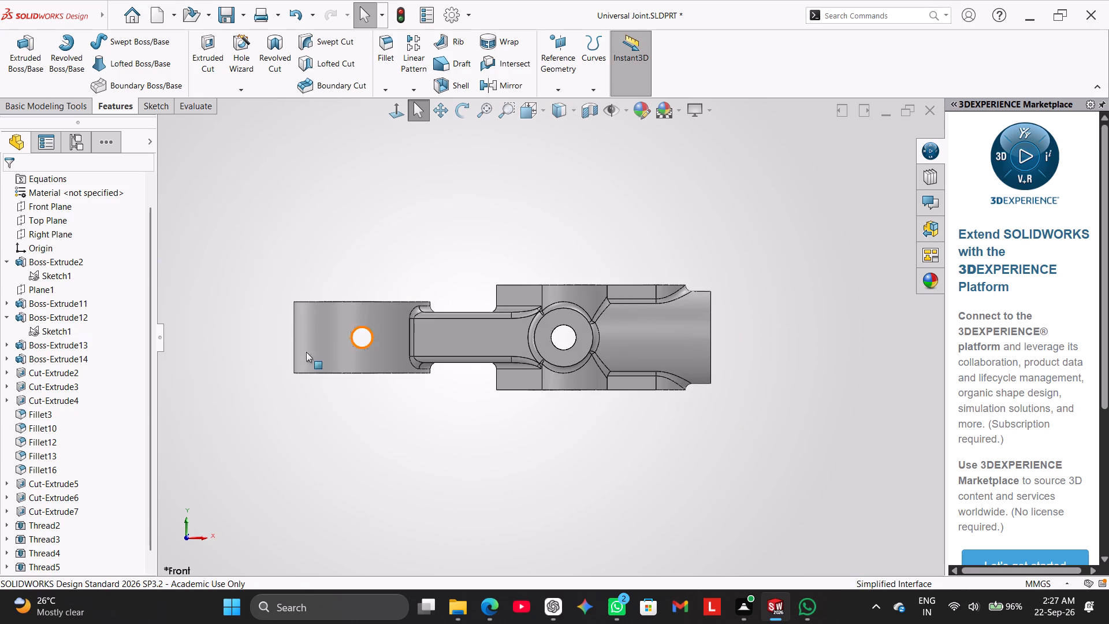
right_click_drag(219, 378, 314, 236)
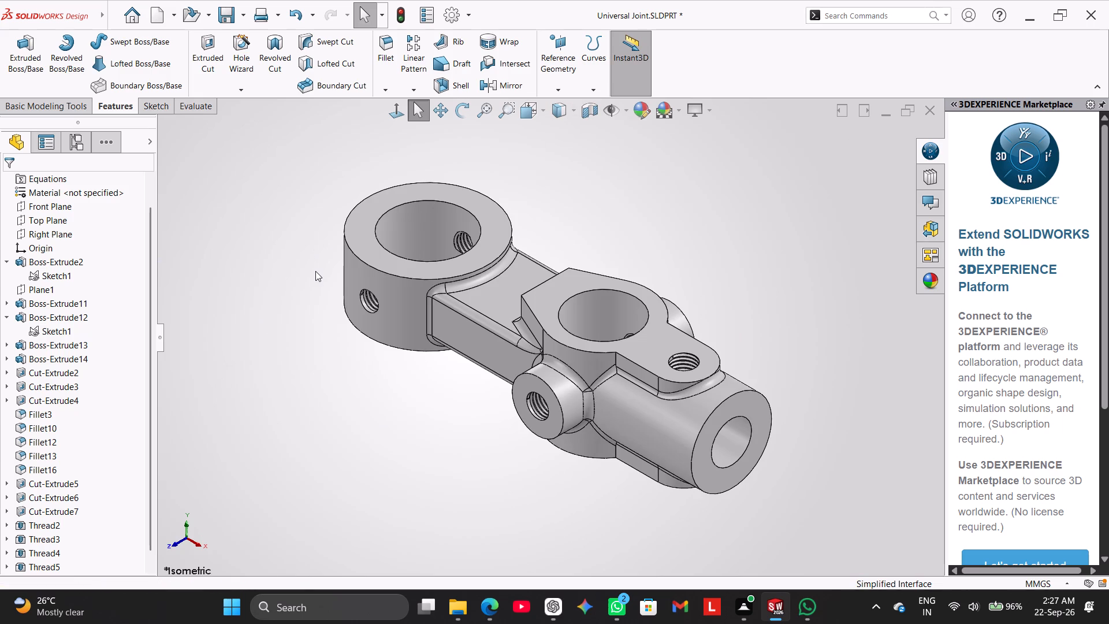
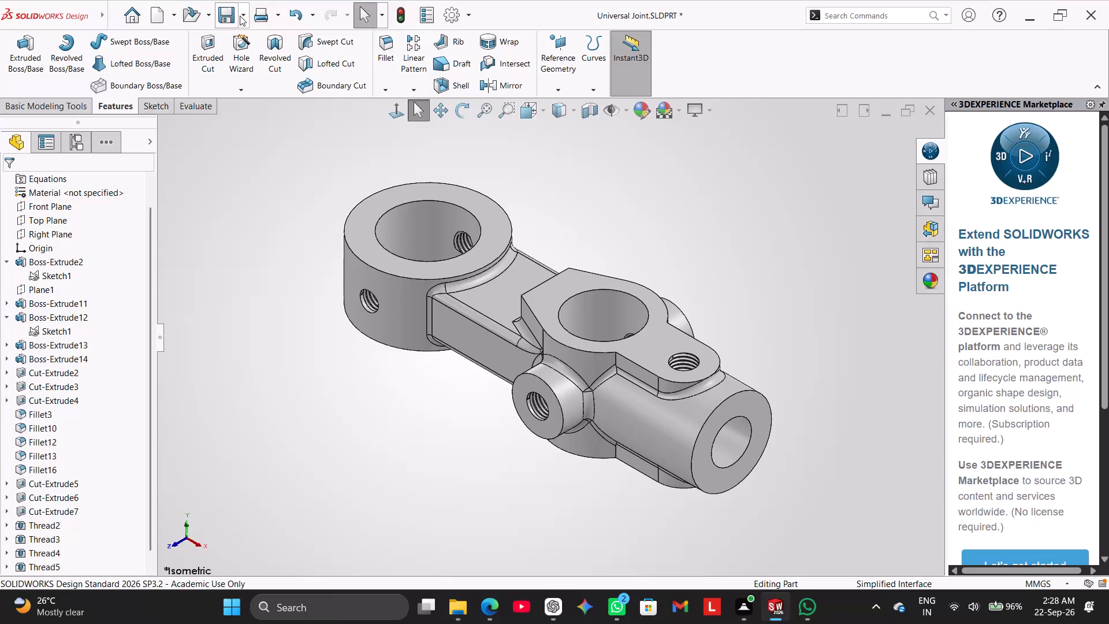
Save the part as Universal Joint.SLDPRT in the Internship Works folder, replacing the existing file and rebuilding the document first.
left_click(243, 13)
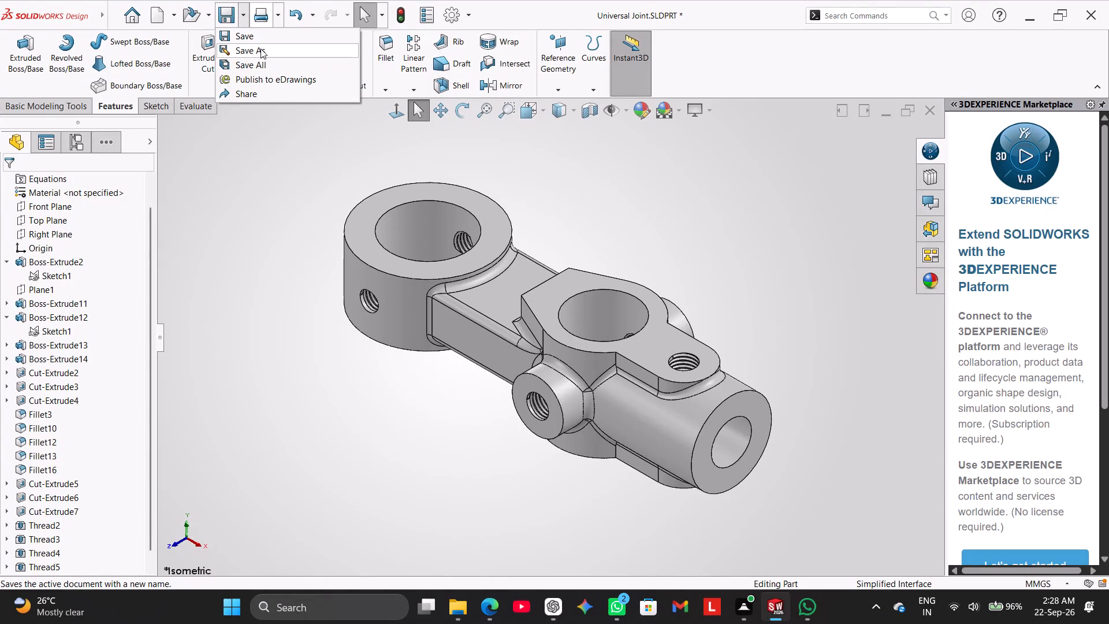
left_click(260, 49)
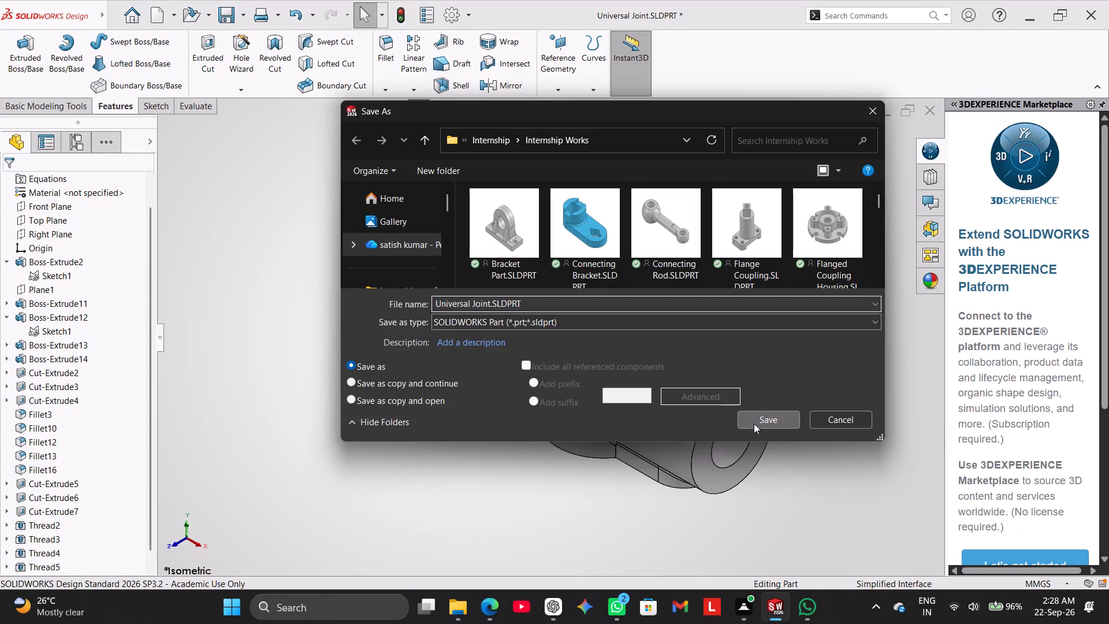
left_click(753, 424)
left_click(609, 306)
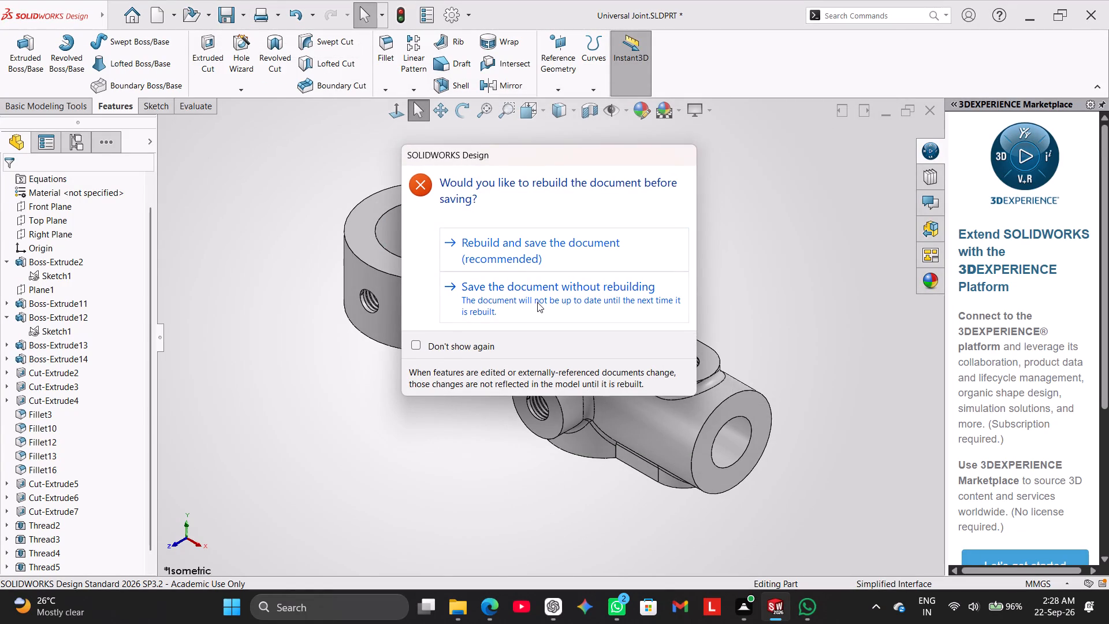
left_click(537, 255)
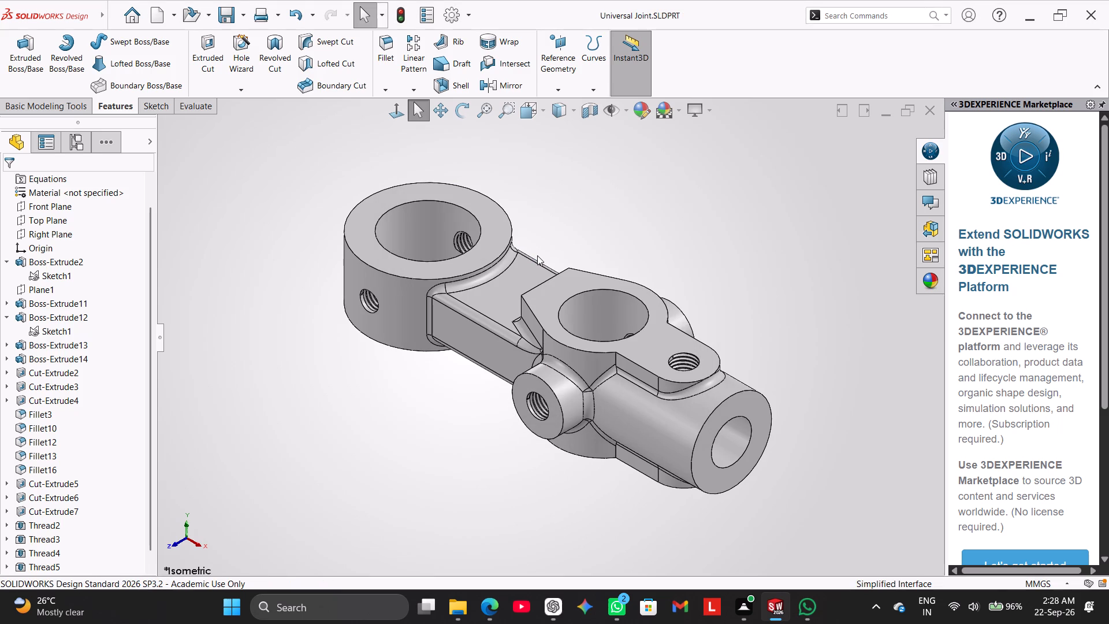
Save the rebuilt part once more as Universal Joint.SLDPRT in Internship Works, overwriting the existing file.
left_click(241, 12)
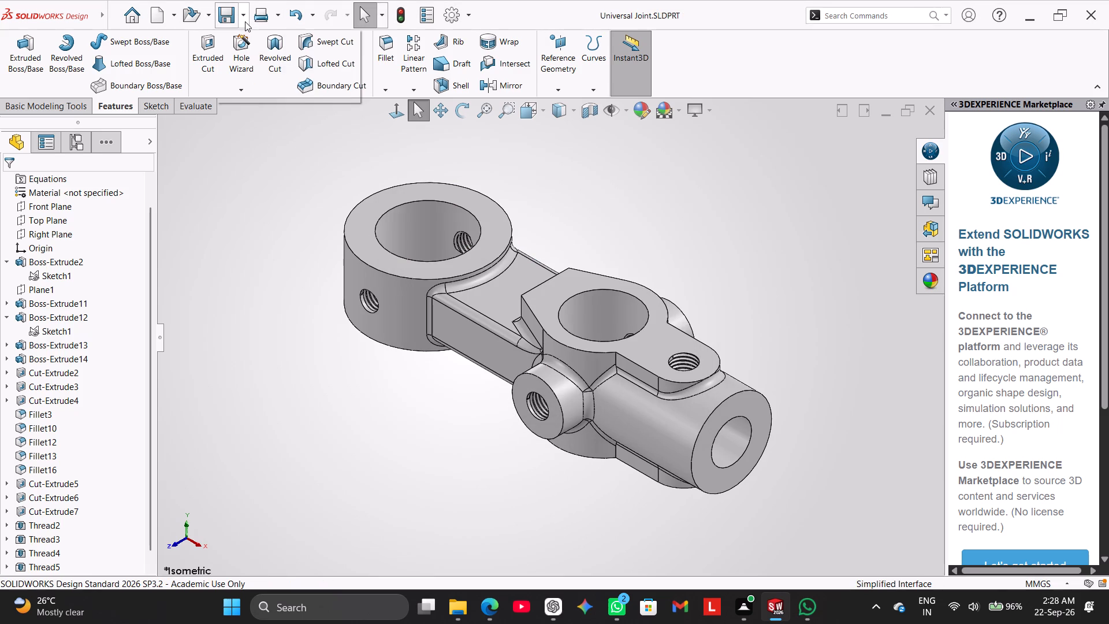
left_click(245, 21)
left_click(245, 21)
left_click(243, 24)
left_click(249, 50)
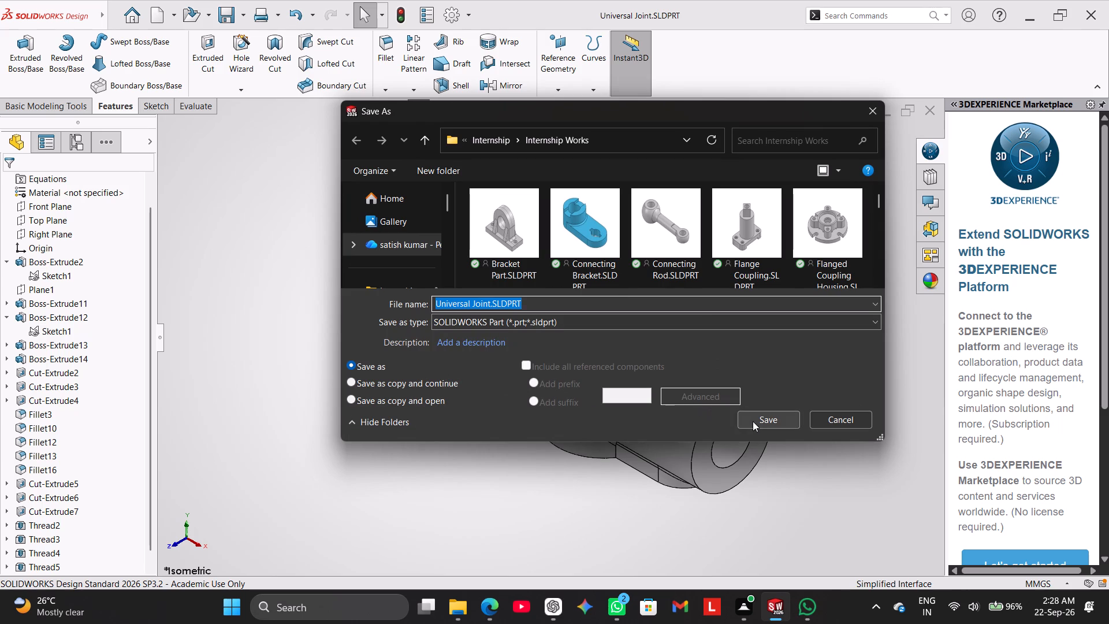
left_click(753, 420)
left_click(592, 299)
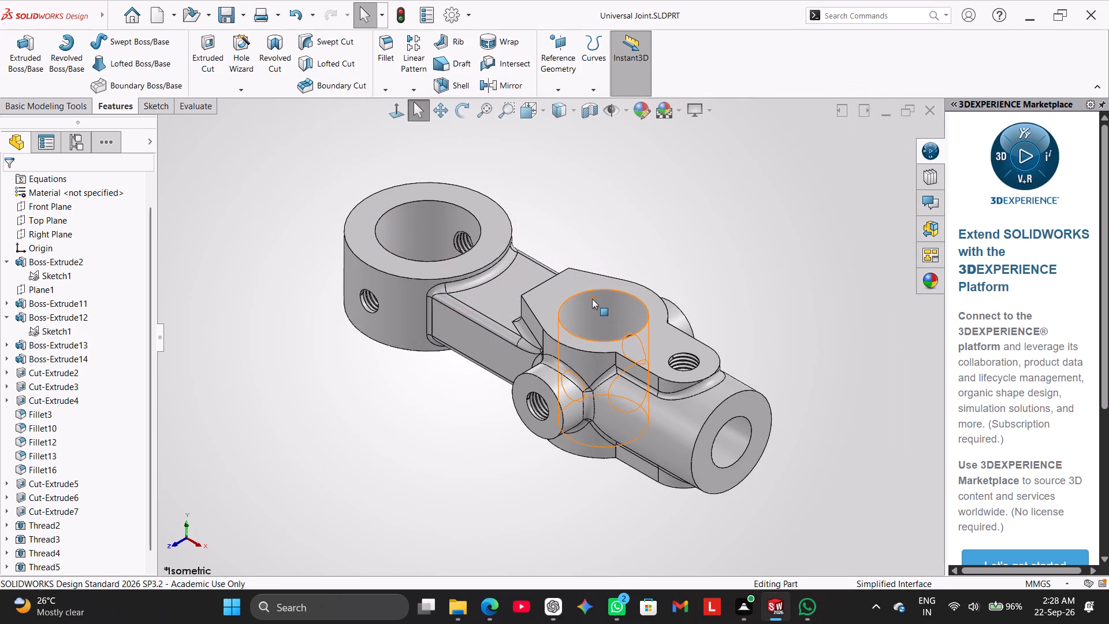